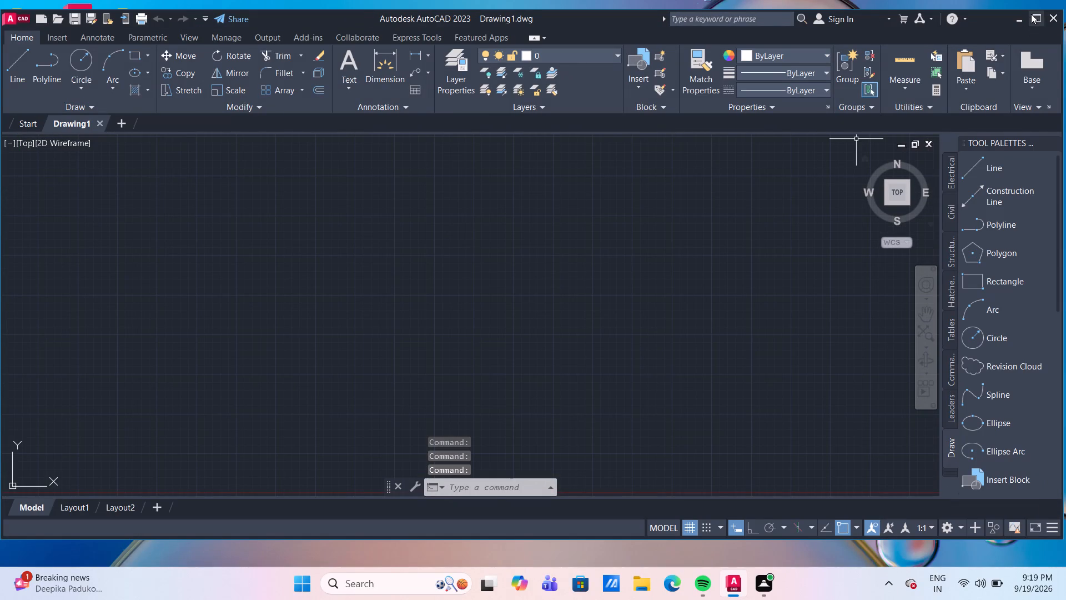
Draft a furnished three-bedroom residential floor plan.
Maximize the drawing window and turn on command logging with LOGFILEON.
left_click(1039, 14)
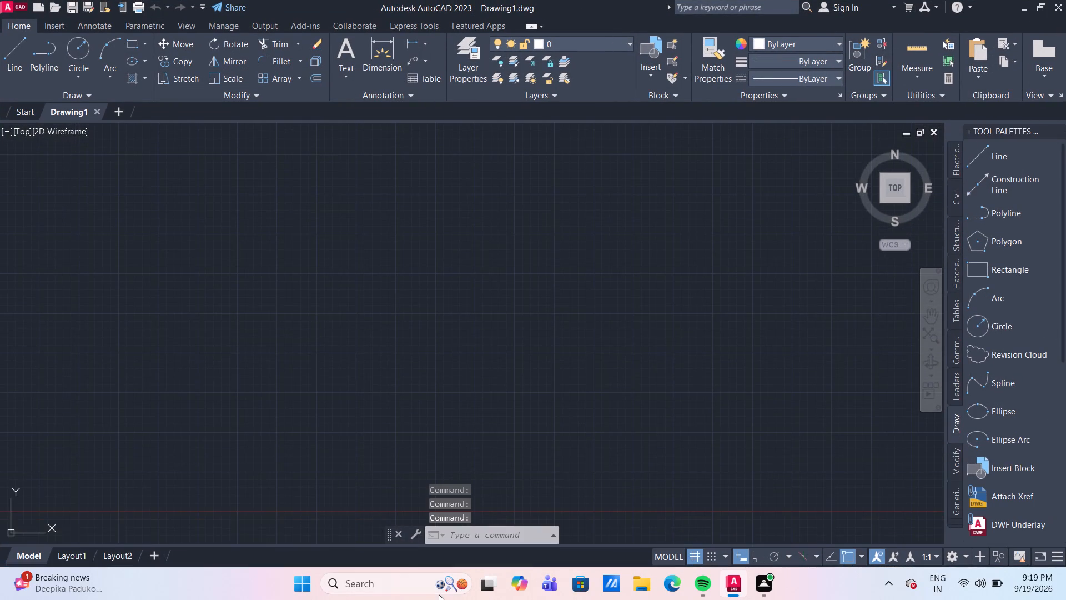
left_click(486, 540)
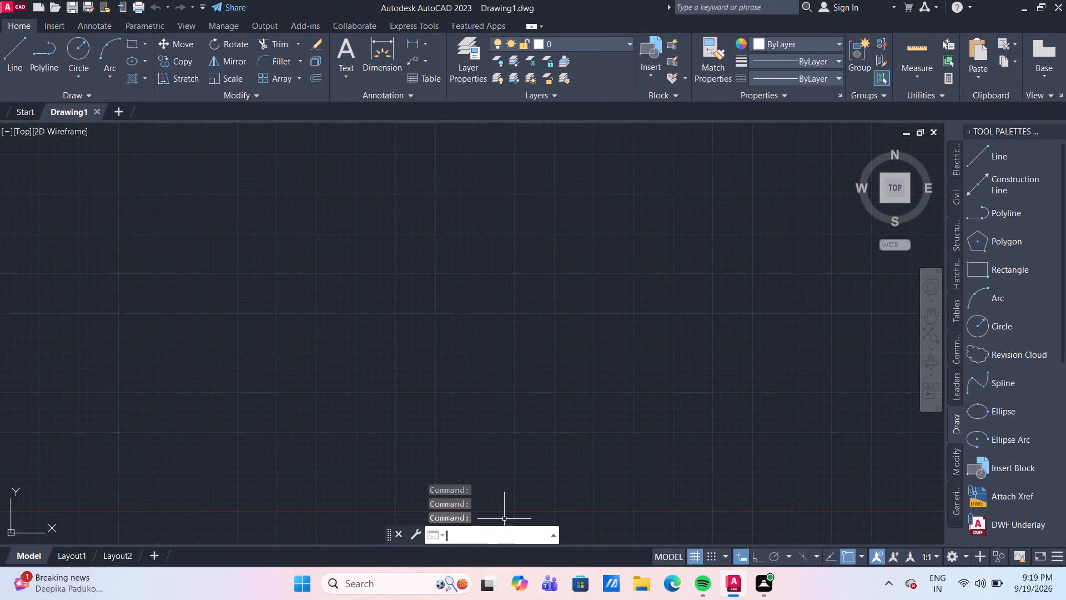
type("LOG")
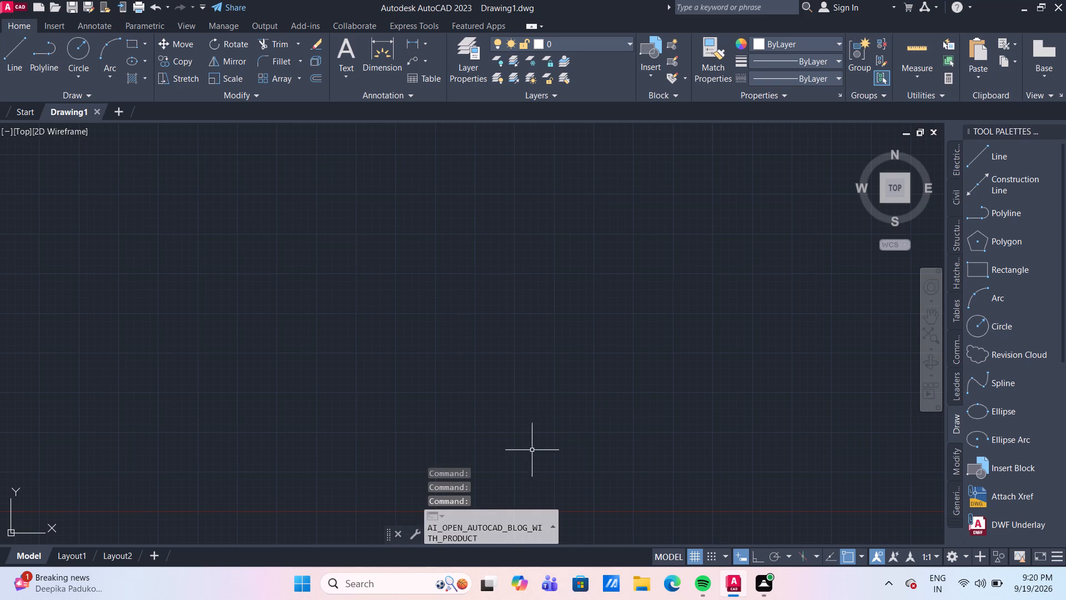
left_click(510, 514)
key("BackSpace")
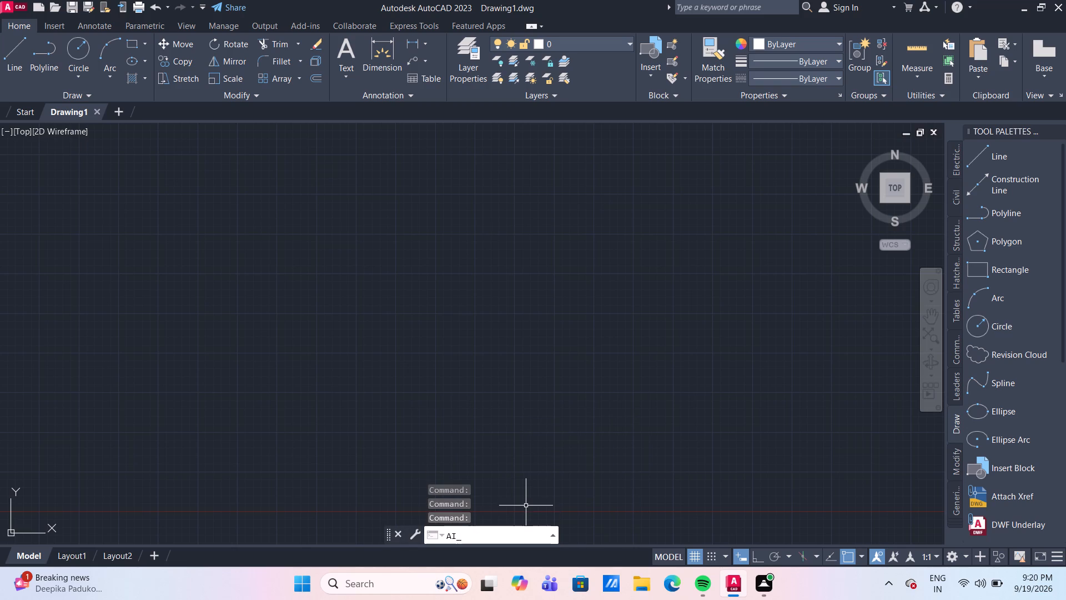
key("BackSpace")
key("BackSpace")
key("BackSpace")
type("LOG")
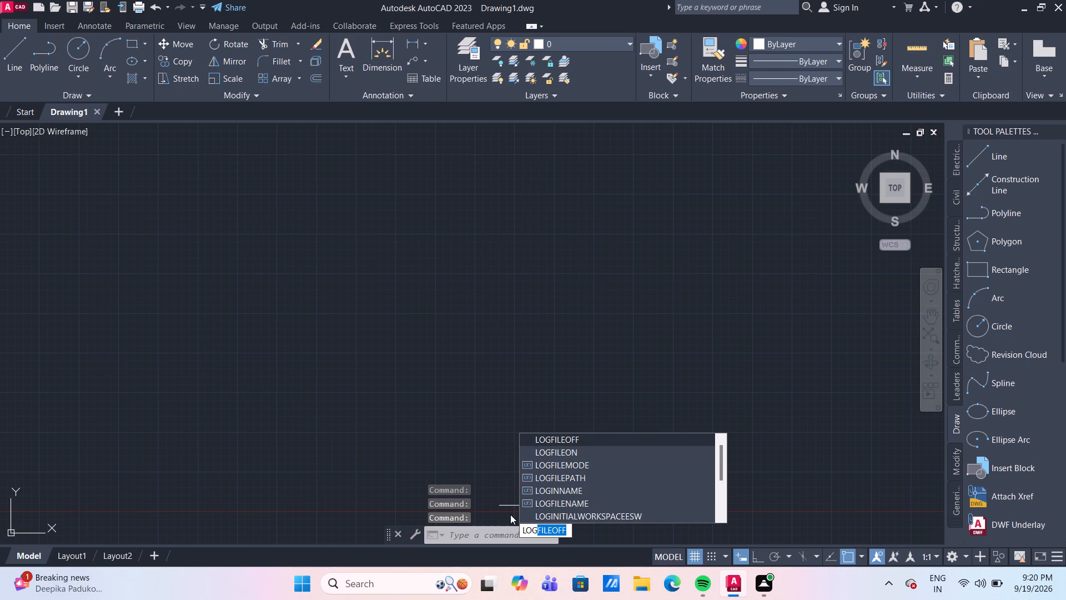
left_click(581, 455)
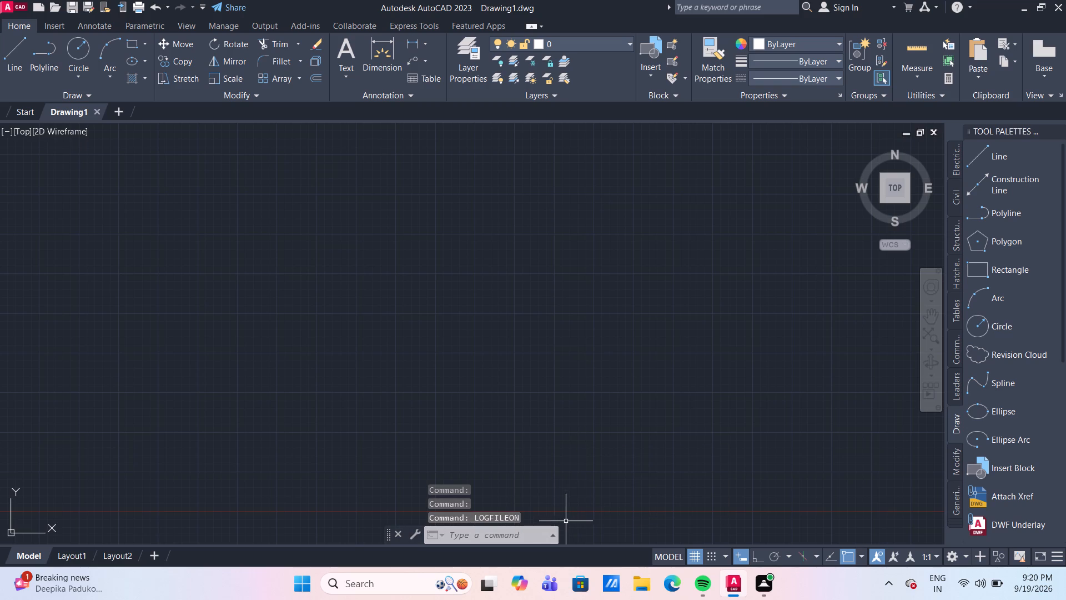
Widen the floating command line.
left_click_drag(557, 537, 577, 540)
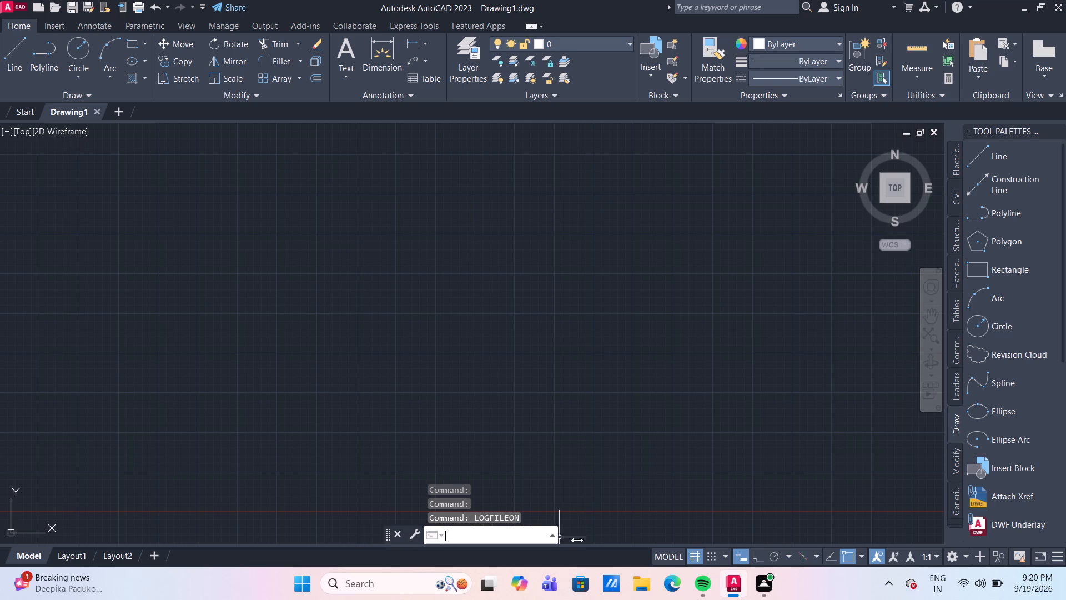
left_click_drag(577, 540, 741, 534)
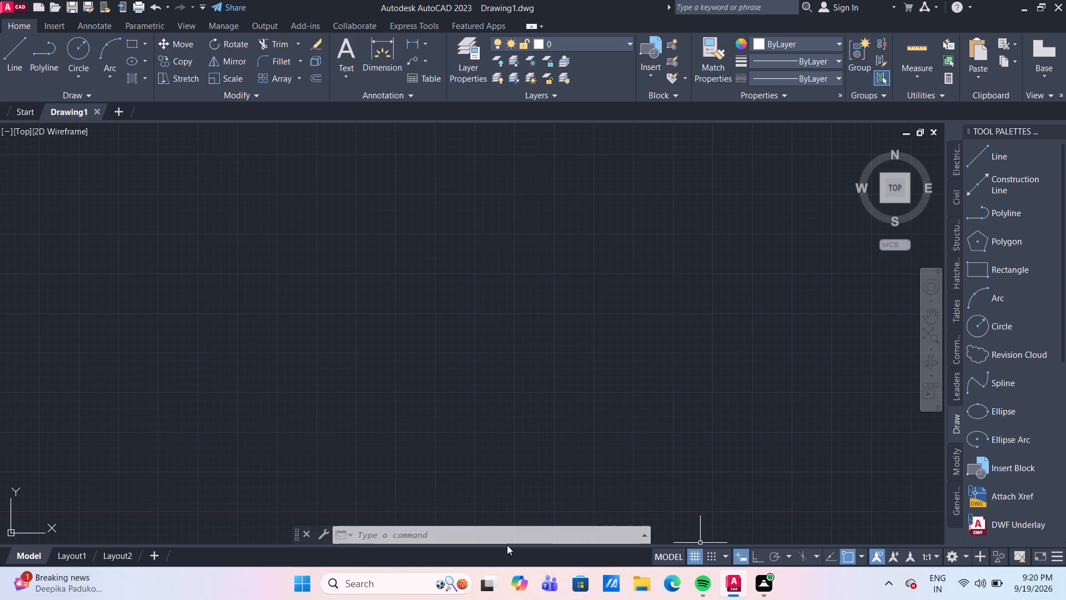
Configure the drawing units to decimal length with precision 0 and an insertion scale in centimeters.
left_click(423, 538)
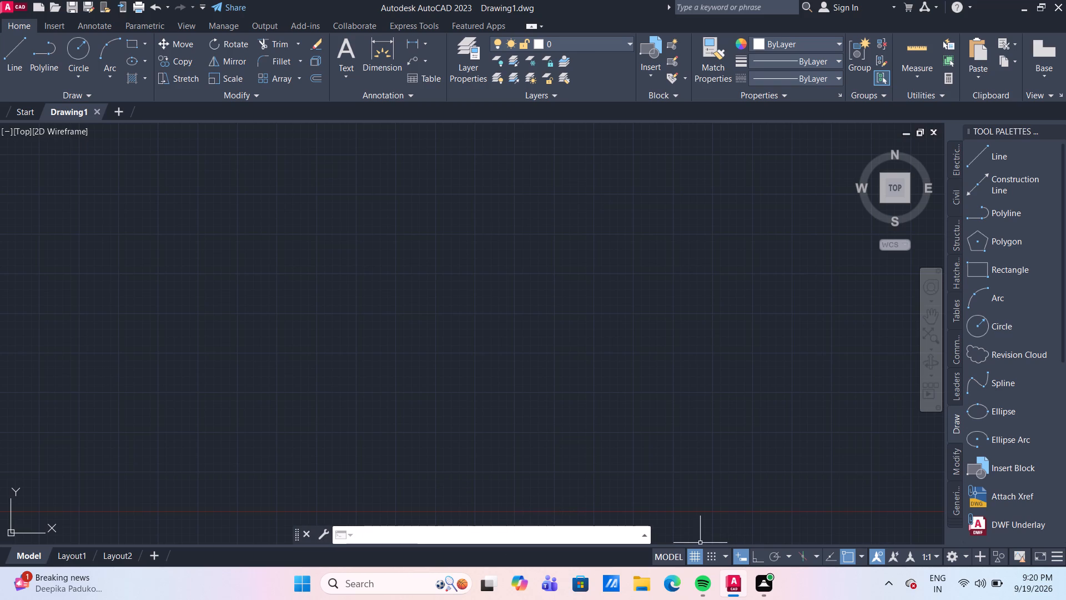
type("UN")
key("Return")
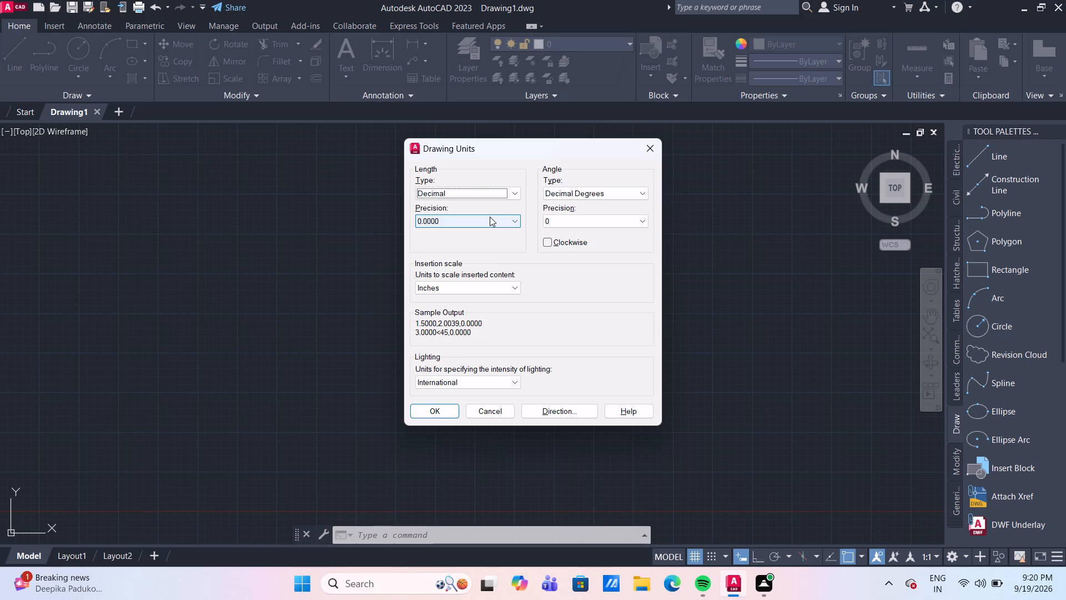
left_click(497, 194)
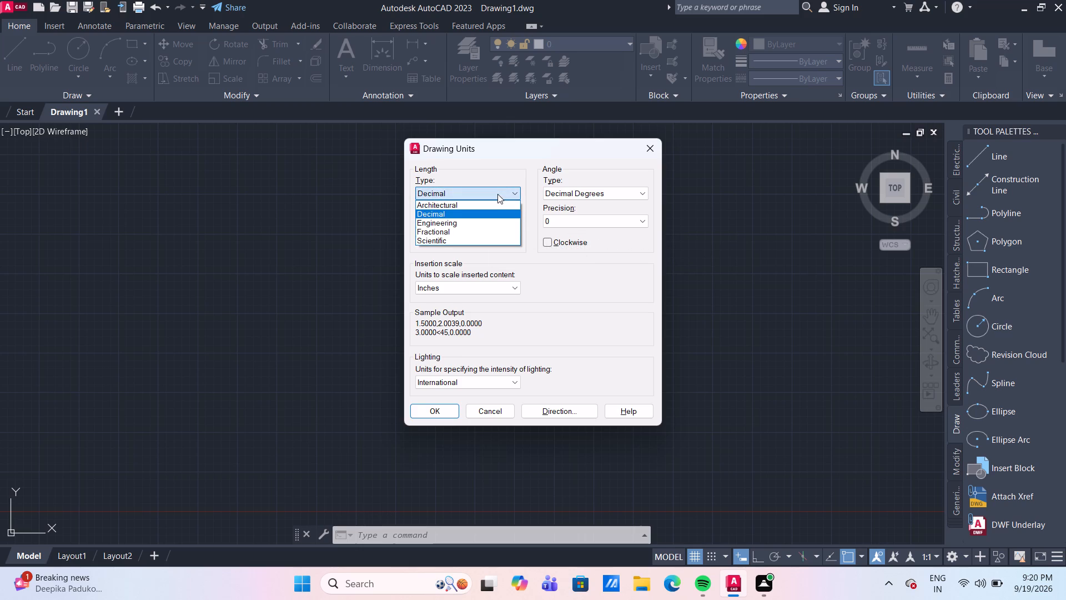
left_click(497, 194)
left_click(494, 219)
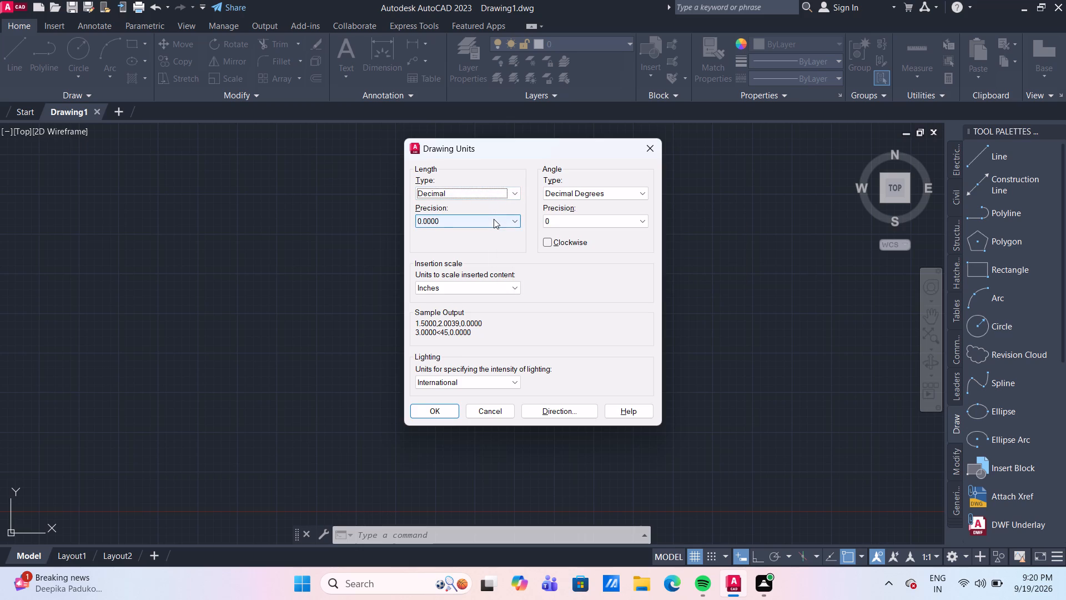
left_click(492, 231)
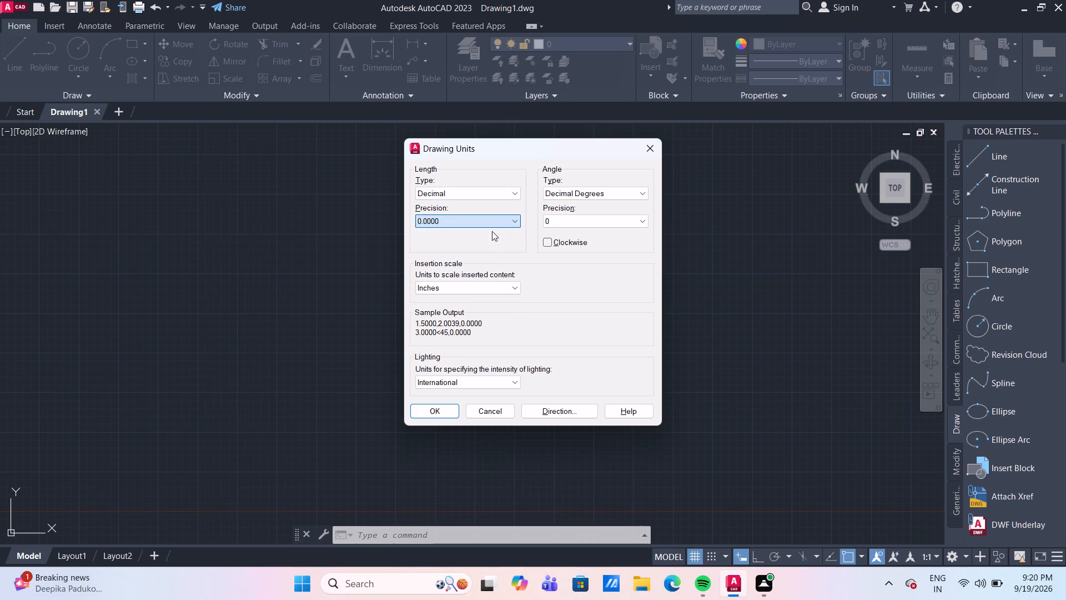
left_click(472, 289)
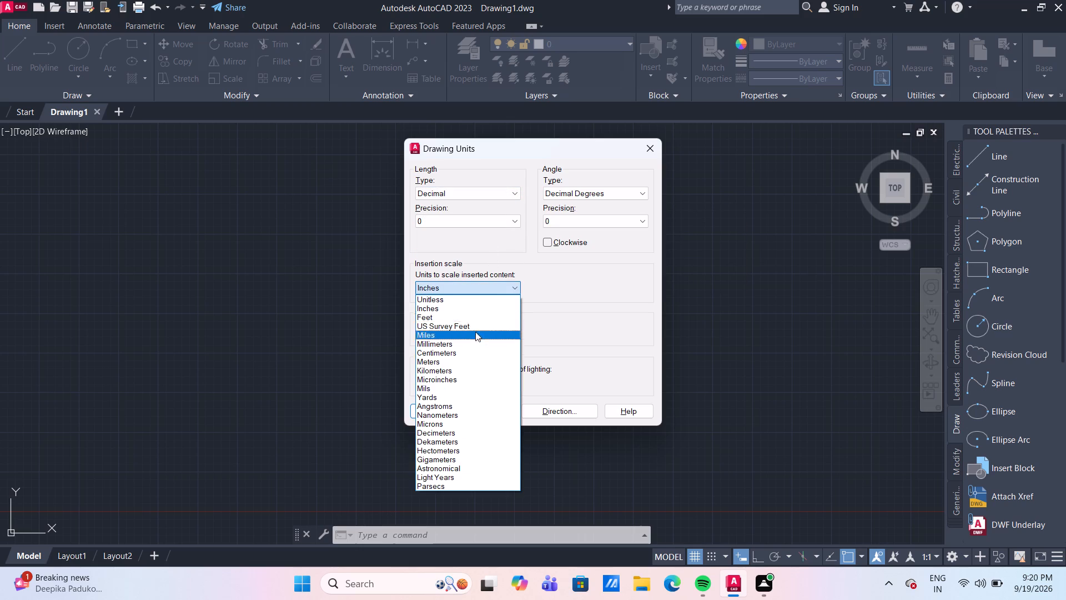
left_click(477, 357)
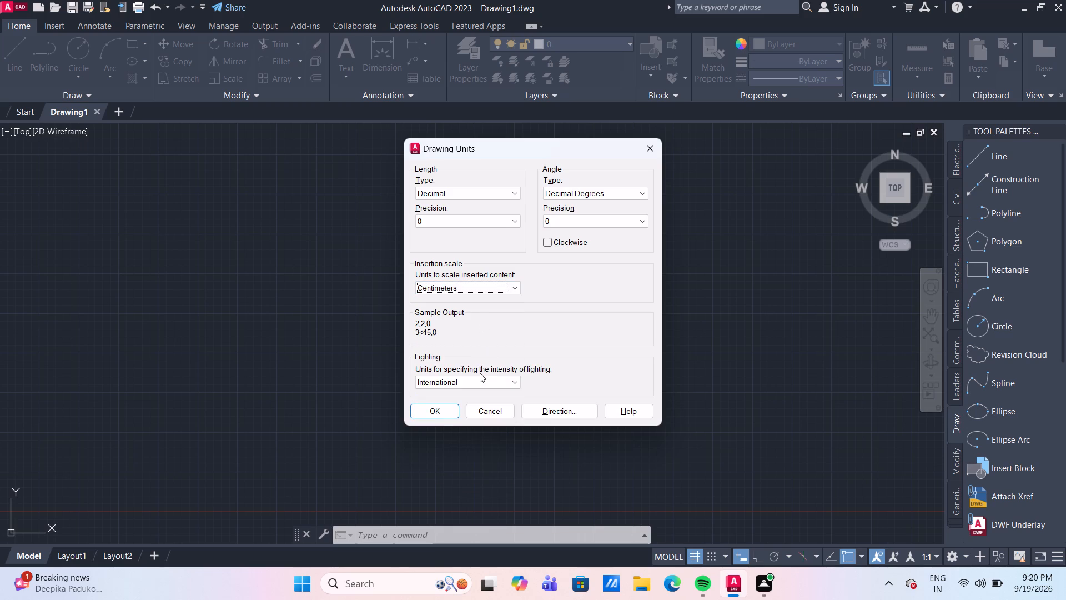
left_click(444, 416)
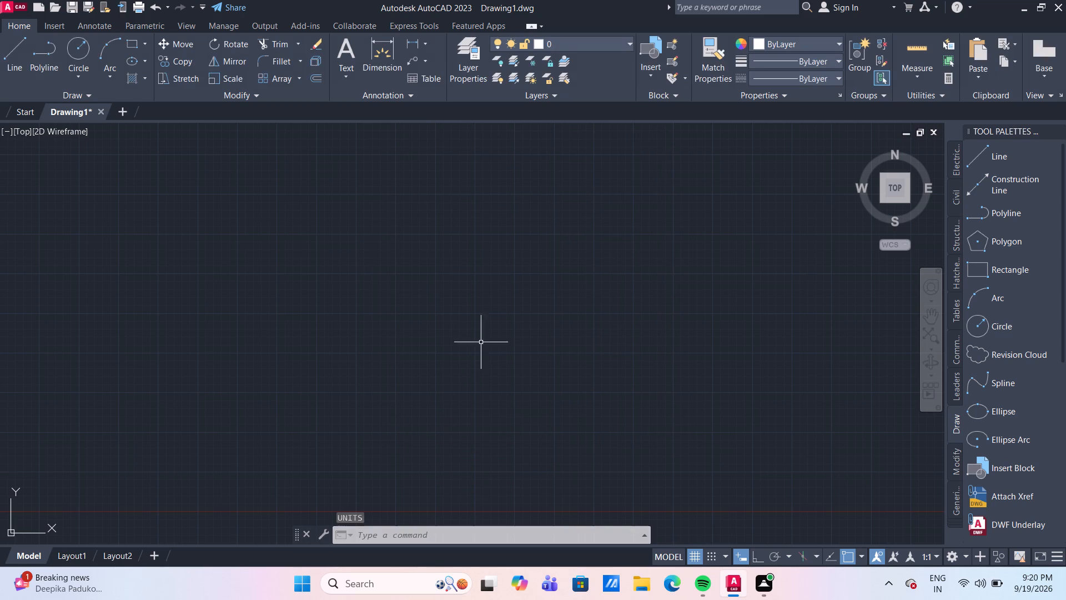
Set the model space limits with lower-left corner 0,0 and upper-right corner 1000,1000.
type("LIM")
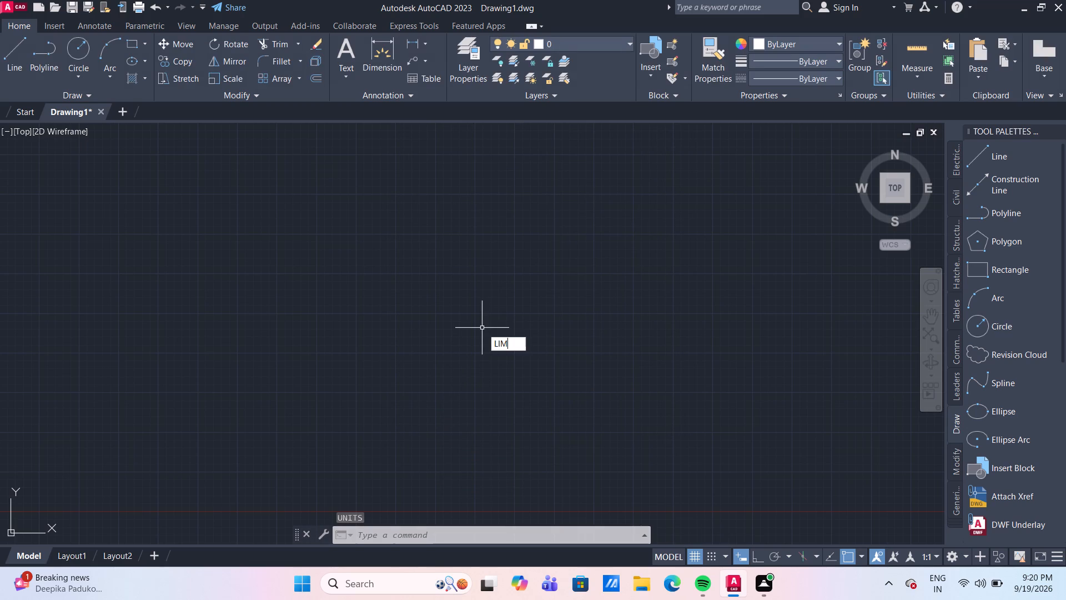
key("Return")
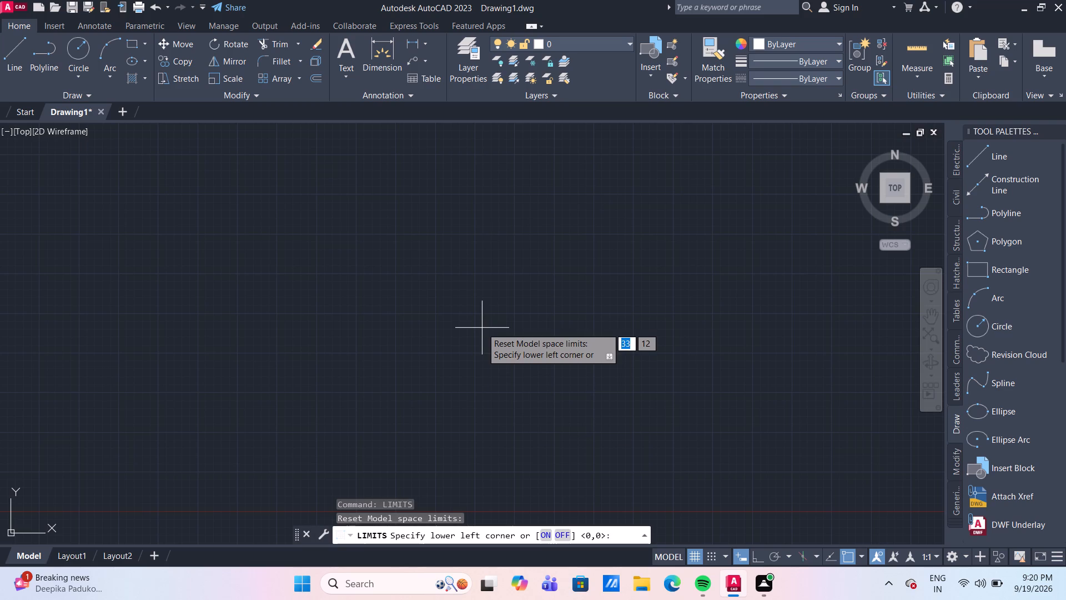
type("0,0")
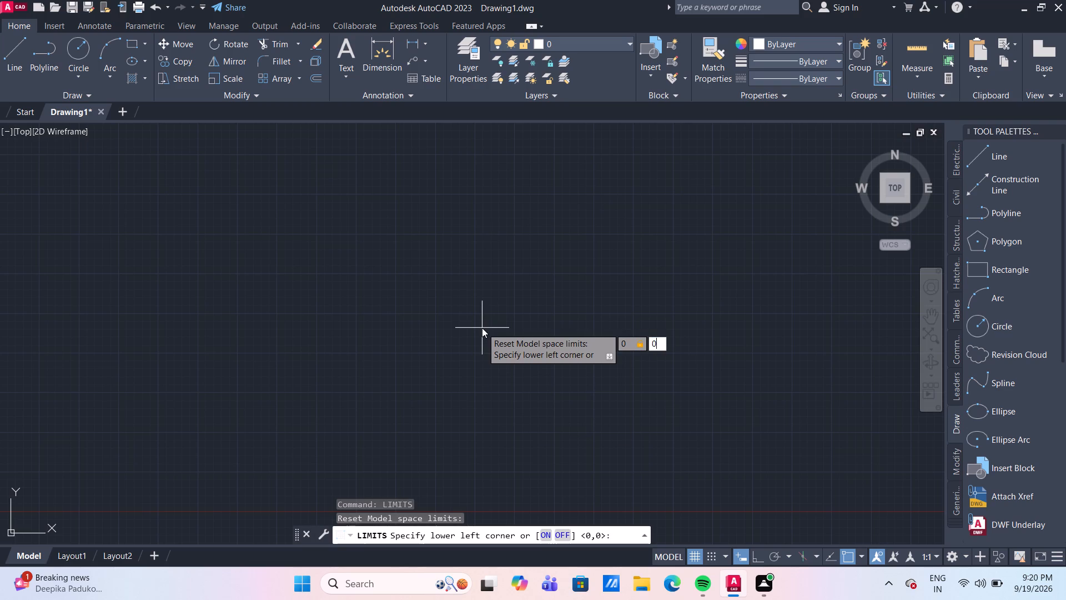
key("Return")
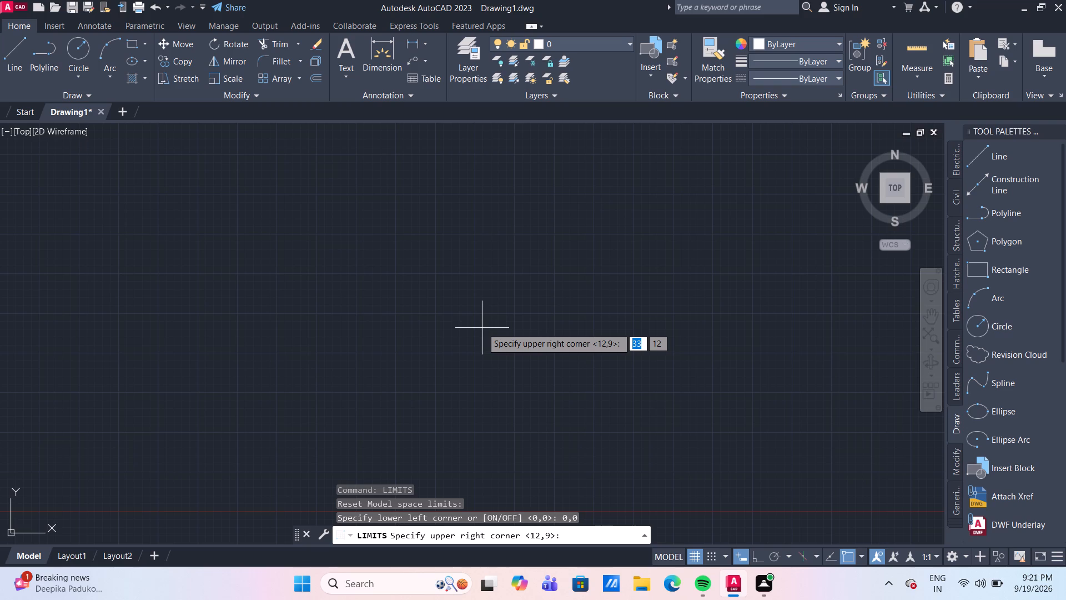
type("100")
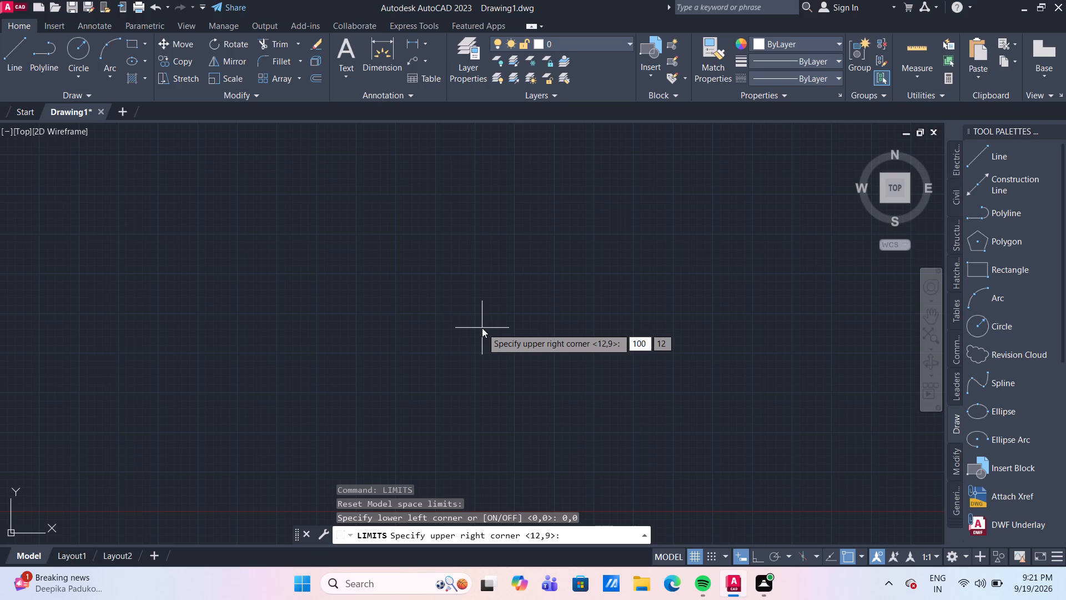
key("0")
type(",1000")
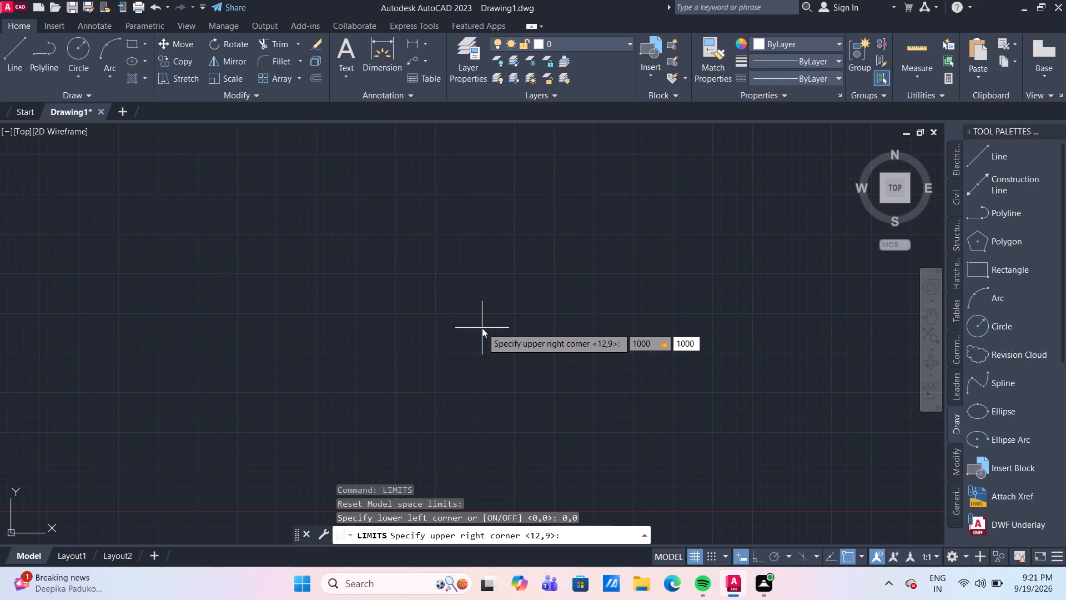
key("Return")
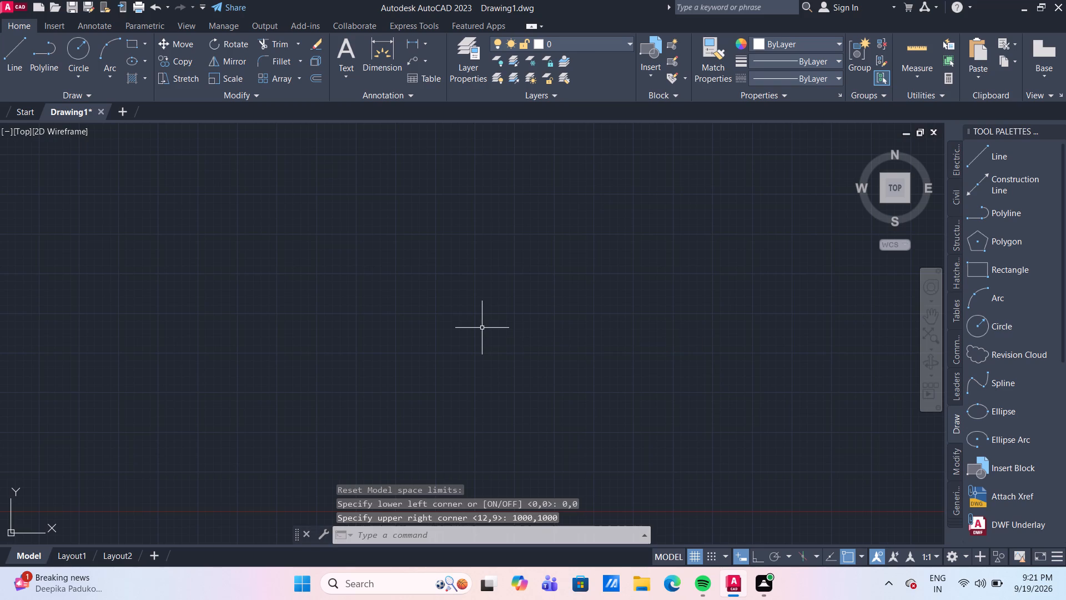
key("z")
key("Return")
key("a")
key("Return")
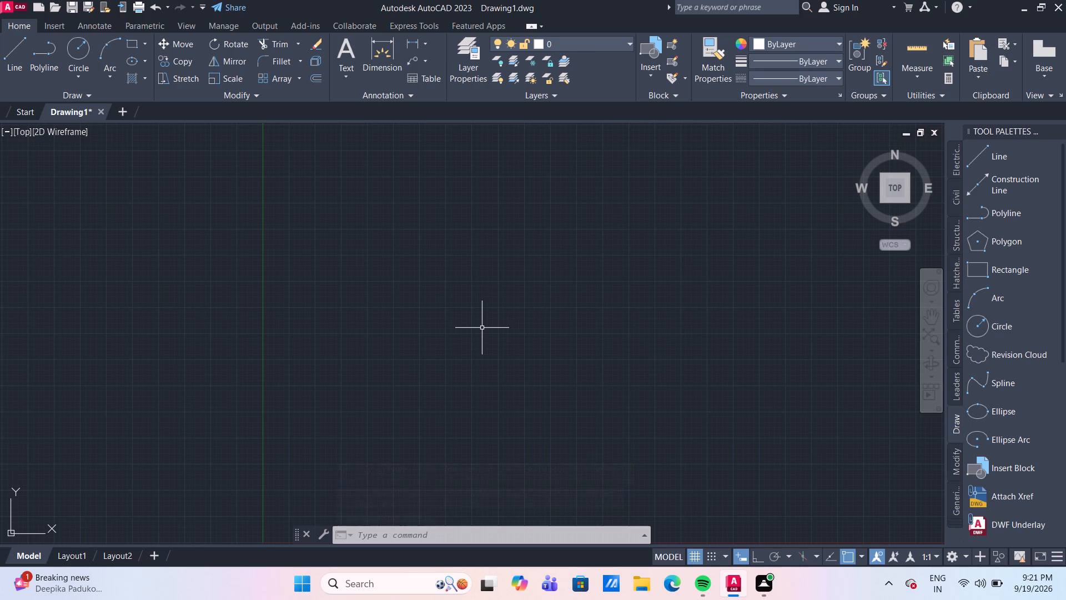
Modify the Standard dimension style to use a linear dimension precision of 0 in its primary units.
key("d")
key("Return")
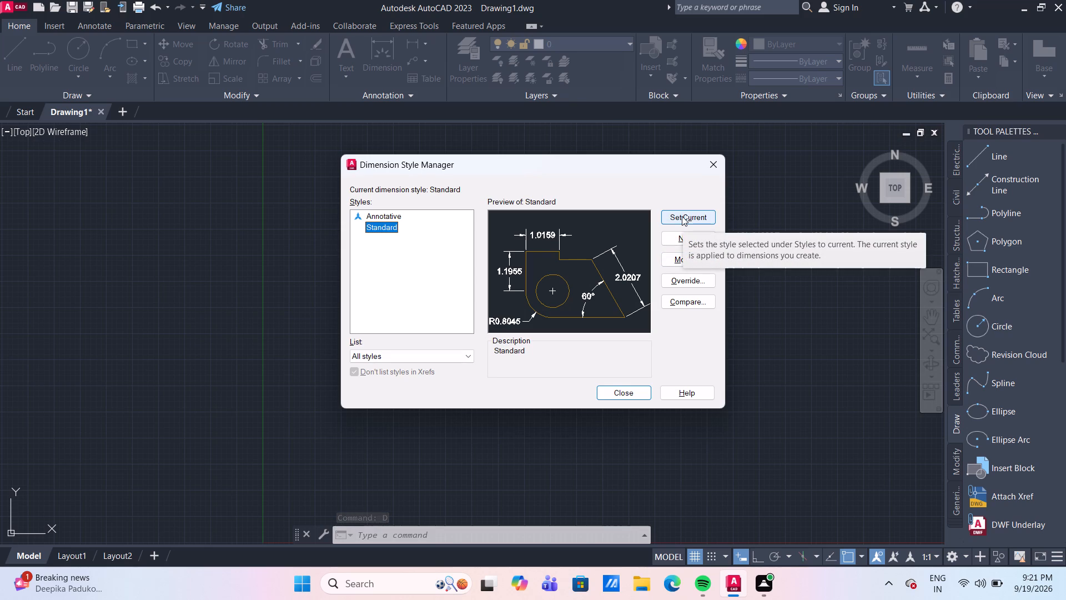
left_click(694, 258)
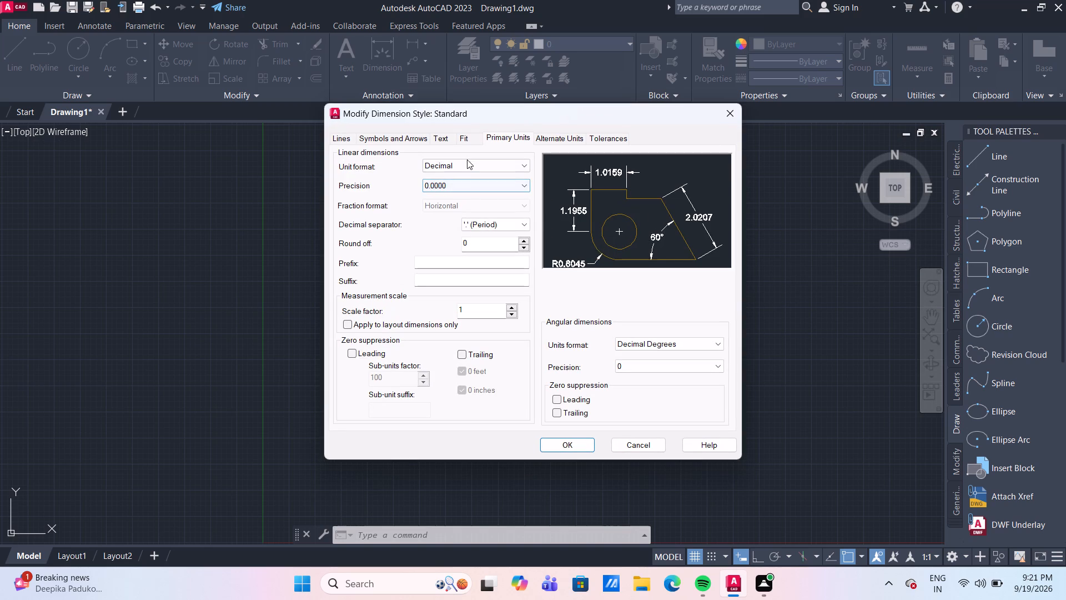
left_click(475, 192)
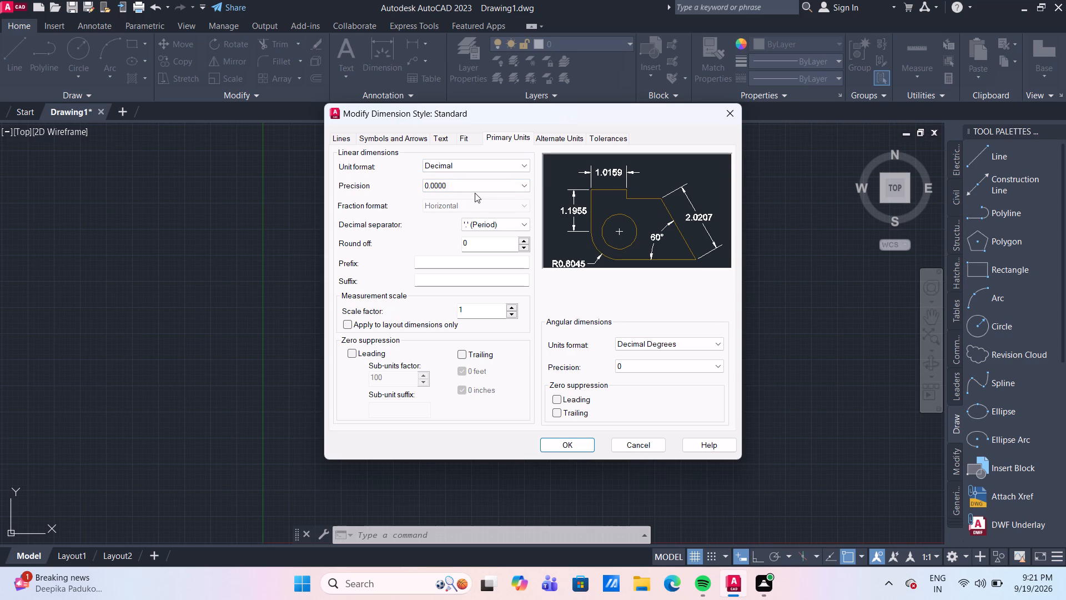
left_click(476, 188)
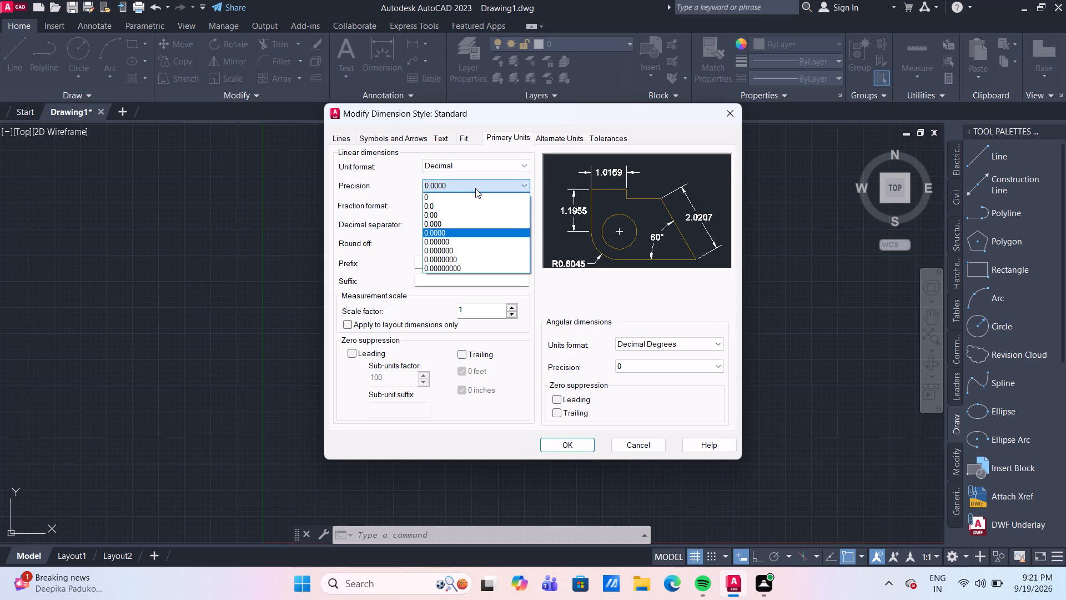
left_click(475, 198)
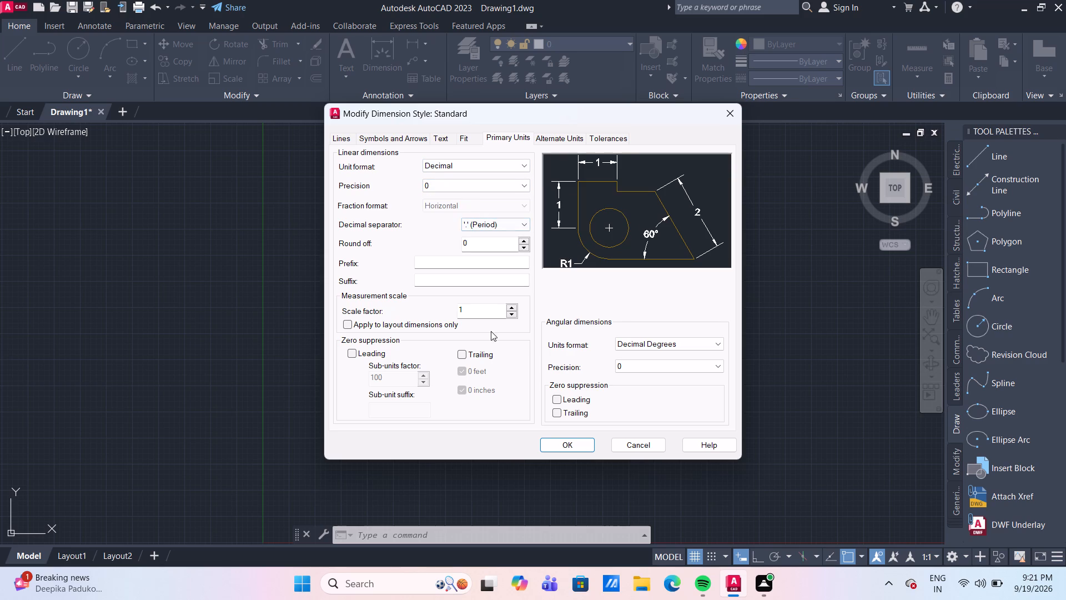
Set the Standard dimension style's extension lines to extend 10 beyond the dimension lines.
left_click(340, 136)
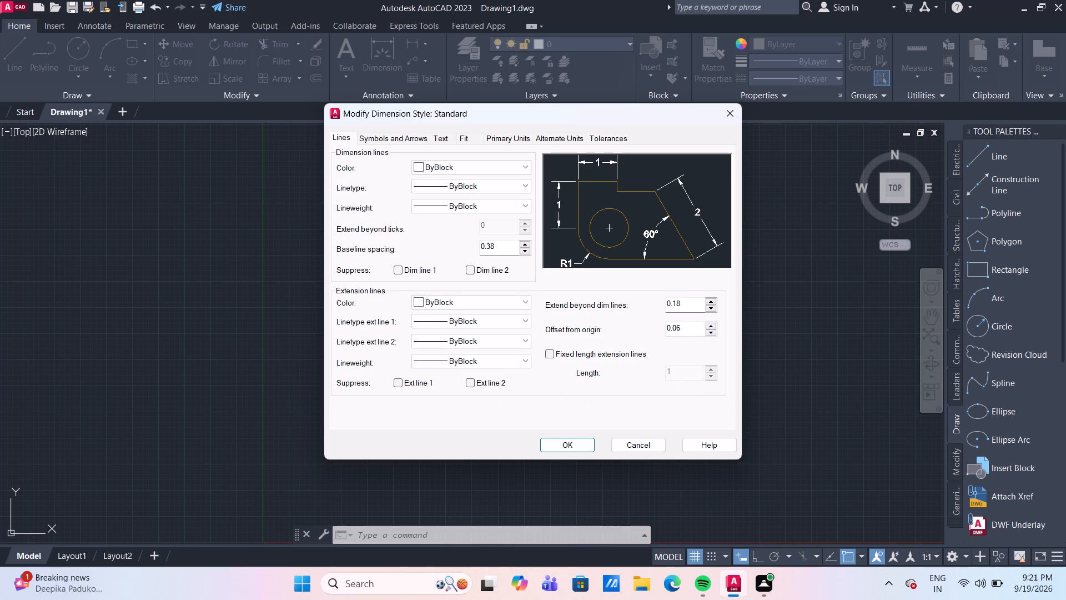
left_click_drag(692, 304, 650, 305)
type("10")
key("Return")
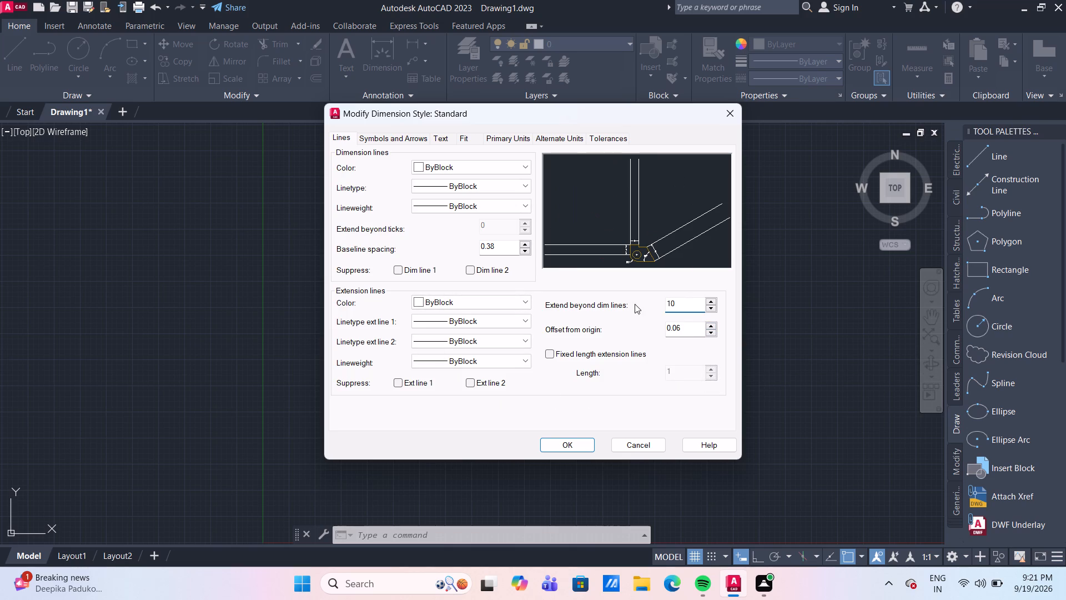
Set the Standard dimension style's extension line offset from origin to 10.
left_click_drag(681, 330, 642, 328)
type("10")
key("Return")
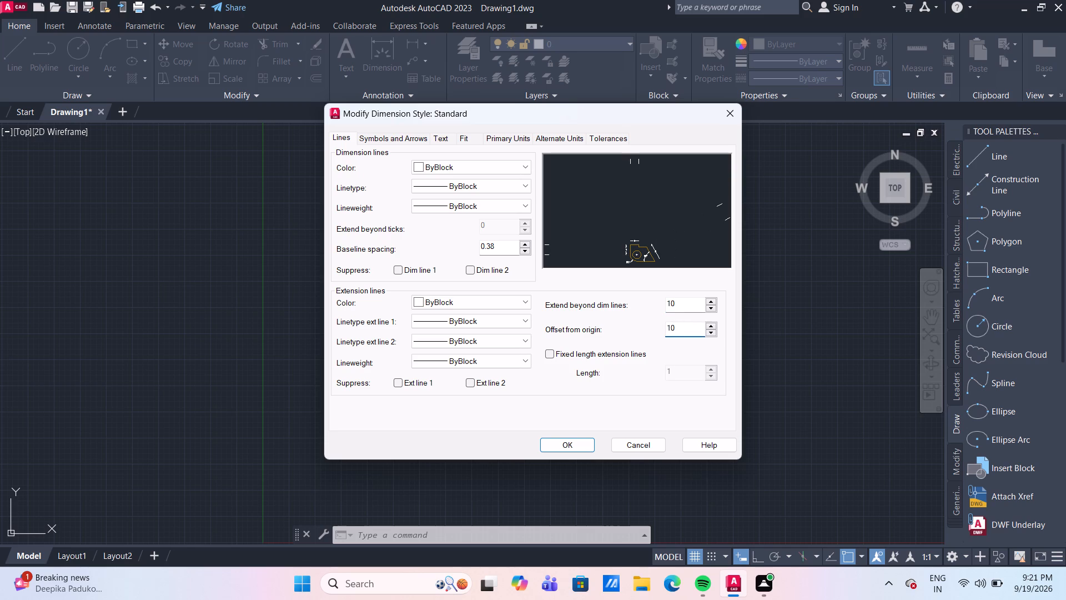
Set the Standard dimension style's arrow size to 10, center mark size to 5 and dimension break size to 5.
left_click(415, 137)
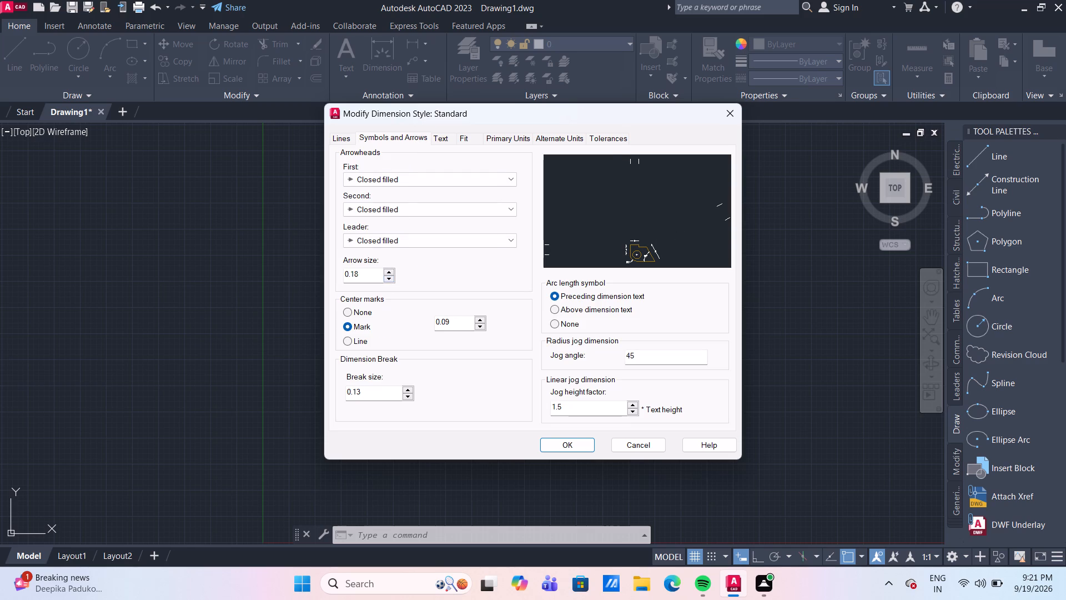
left_click_drag(360, 275, 331, 282)
type("10")
key("Return")
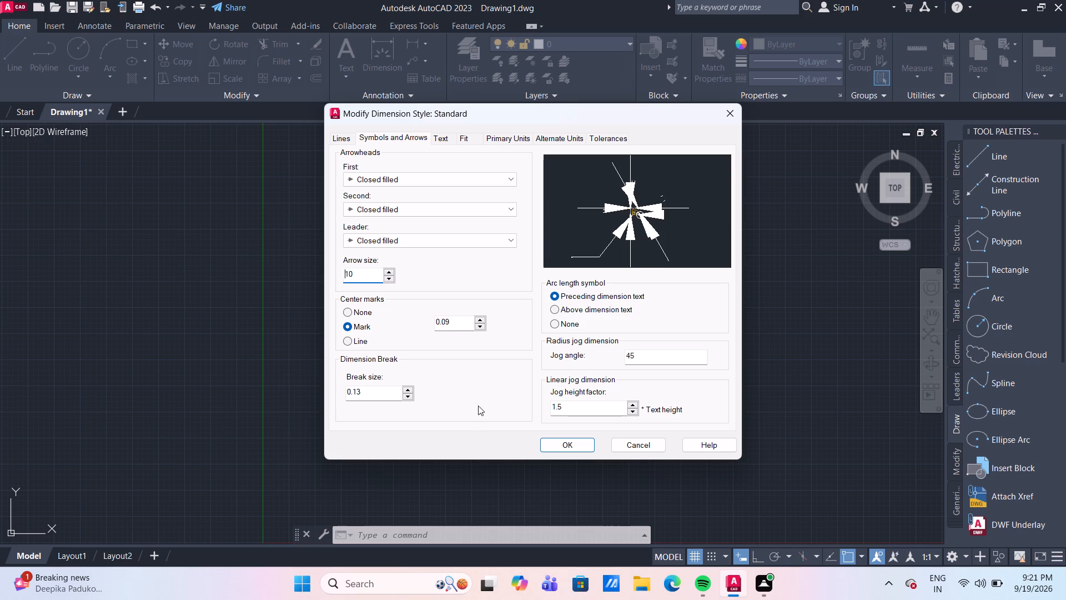
left_click_drag(459, 319, 430, 321)
key("5")
key("Return")
left_click_drag(379, 393, 328, 399)
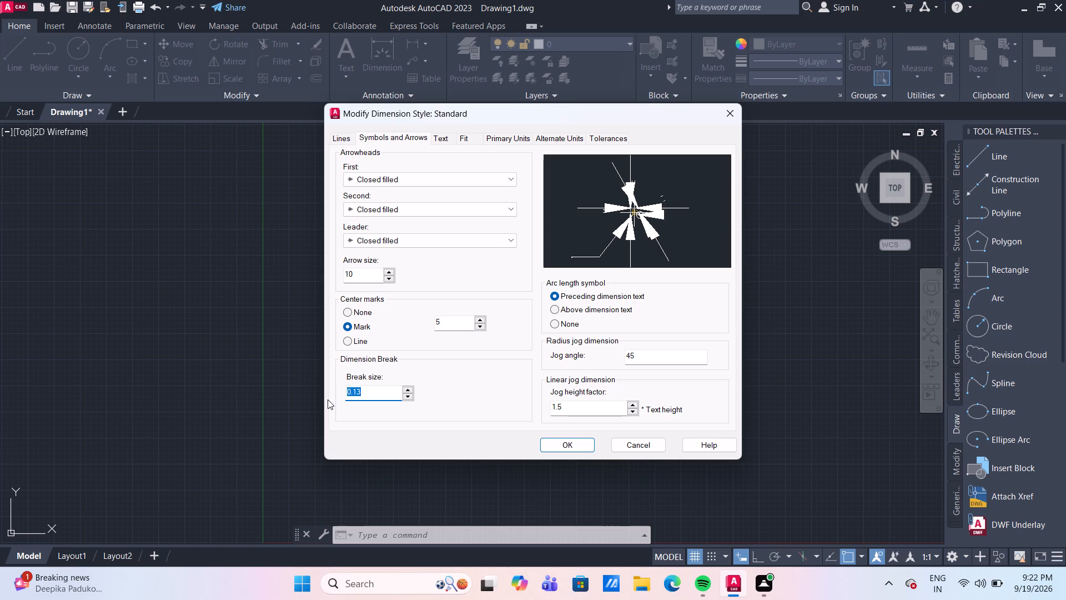
key("5")
key("Return")
Set the Standard dimension style's text height to 20 and its text offset from the dimension line to 5.
left_click(445, 141)
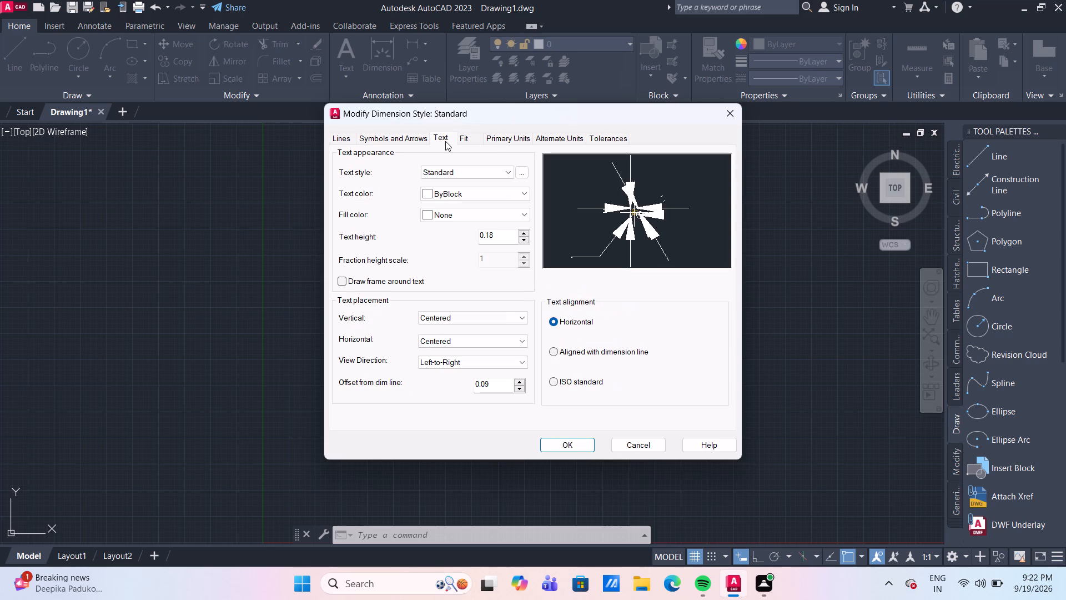
left_click_drag(501, 236, 468, 237)
type("20")
key("Return")
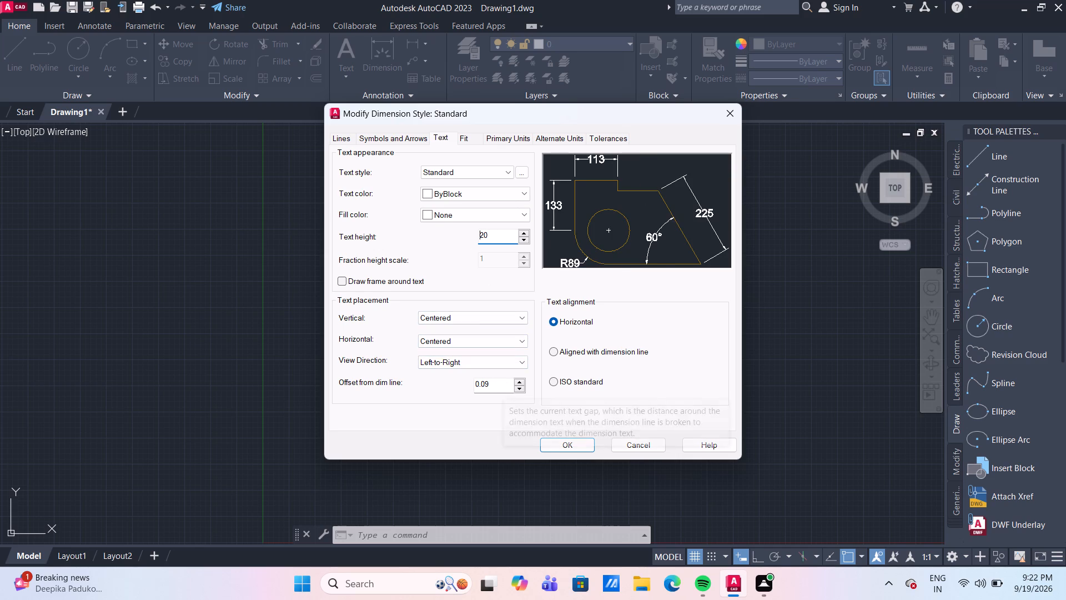
left_click_drag(500, 382, 467, 387)
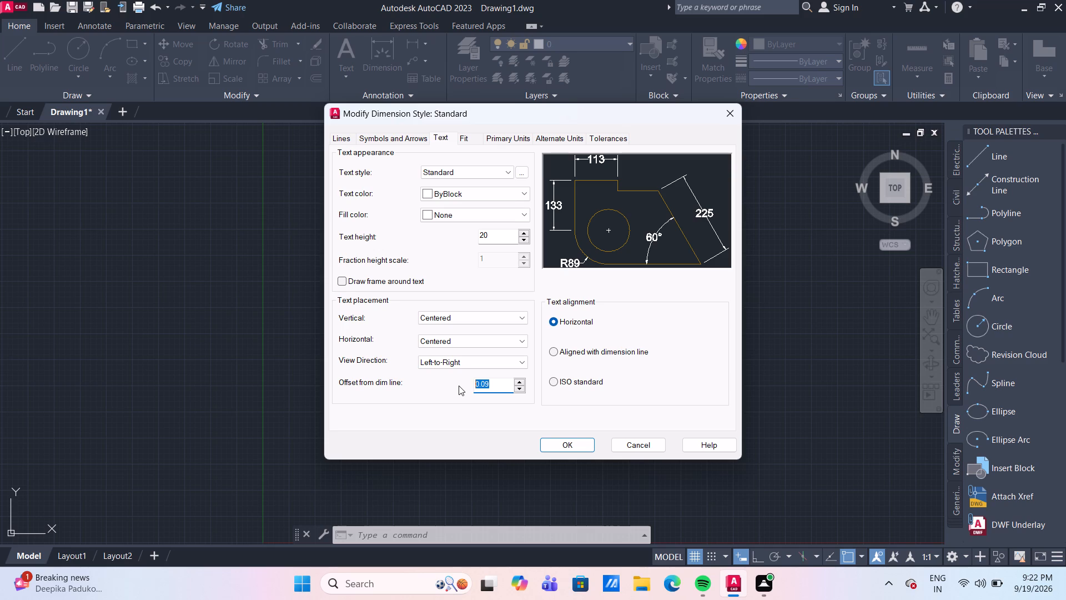
key("5")
key("Return")
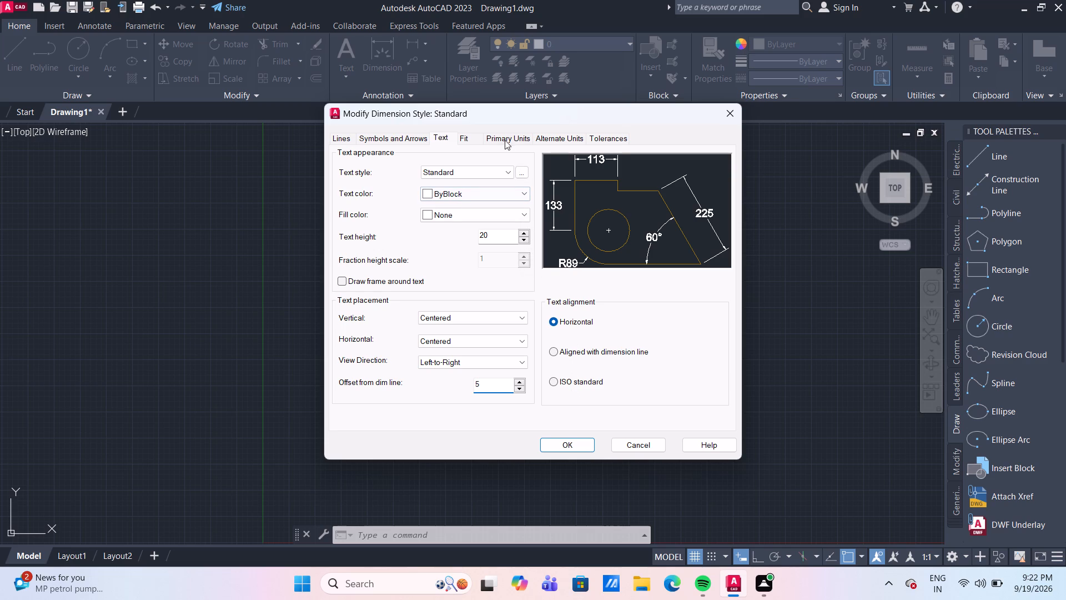
Apply the Standard dimension style changes and make Standard the current dimension style.
left_click(460, 134)
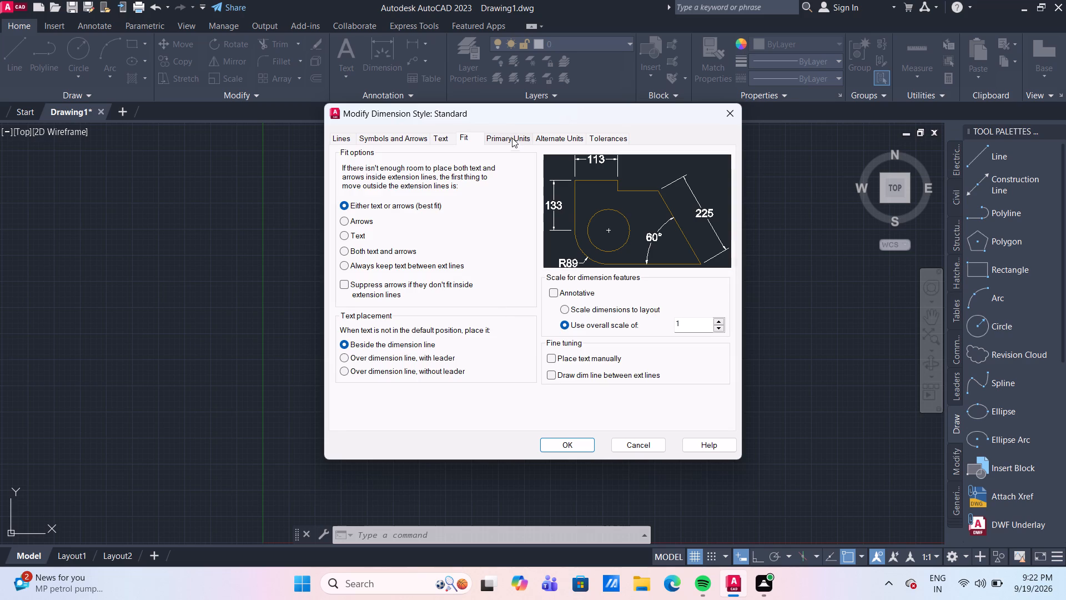
left_click(512, 141)
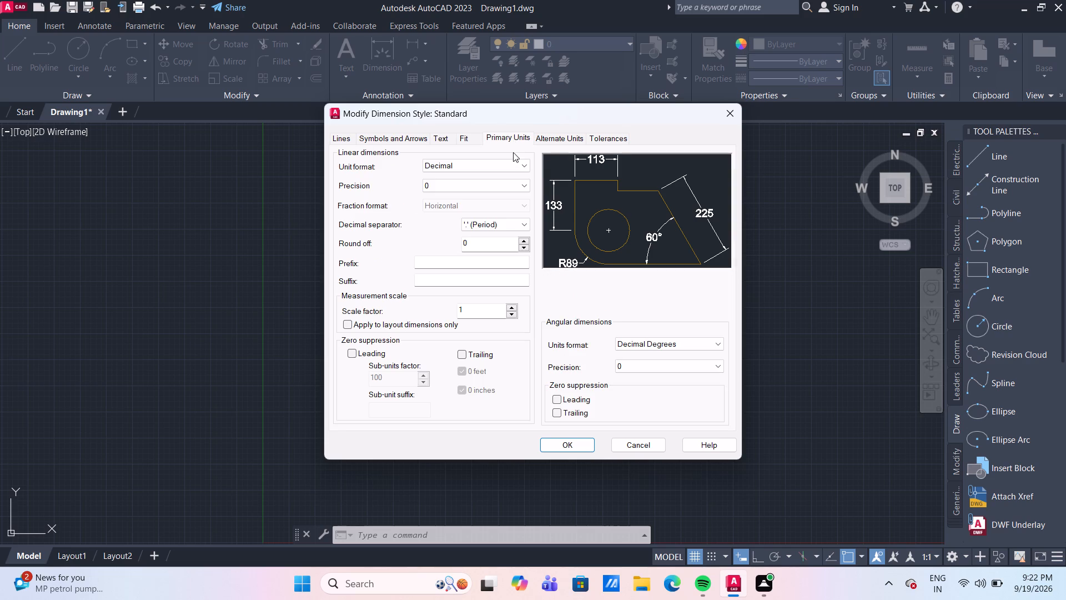
left_click(567, 443)
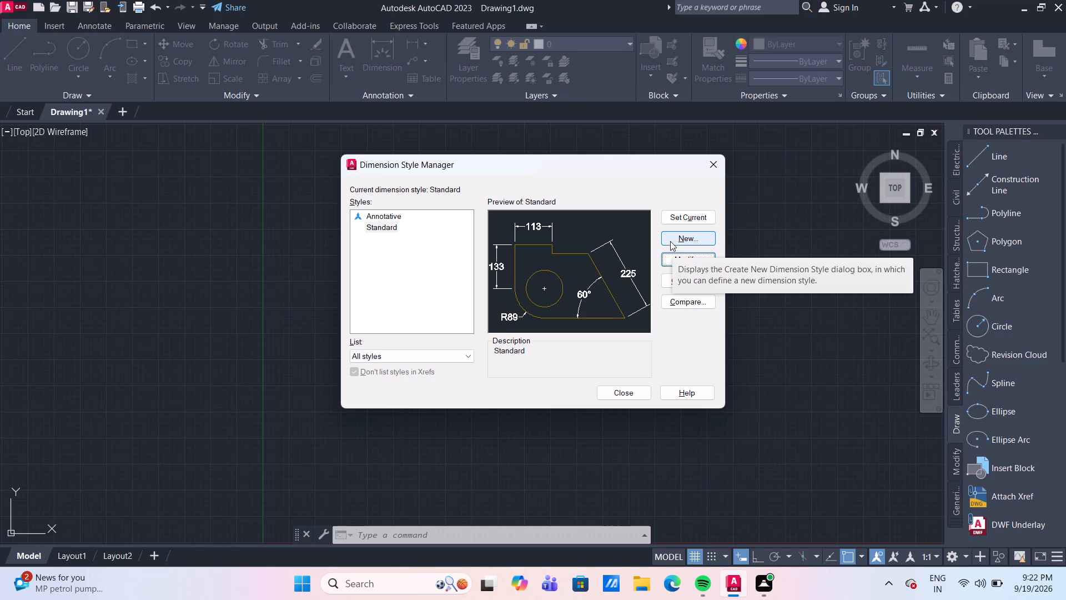
left_click(685, 217)
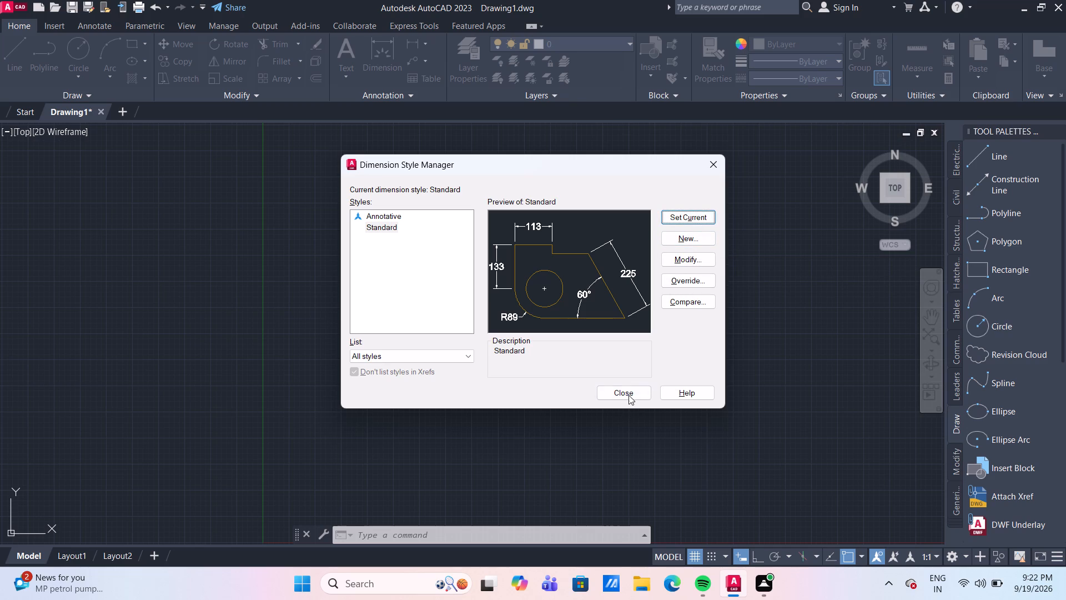
left_click(628, 395)
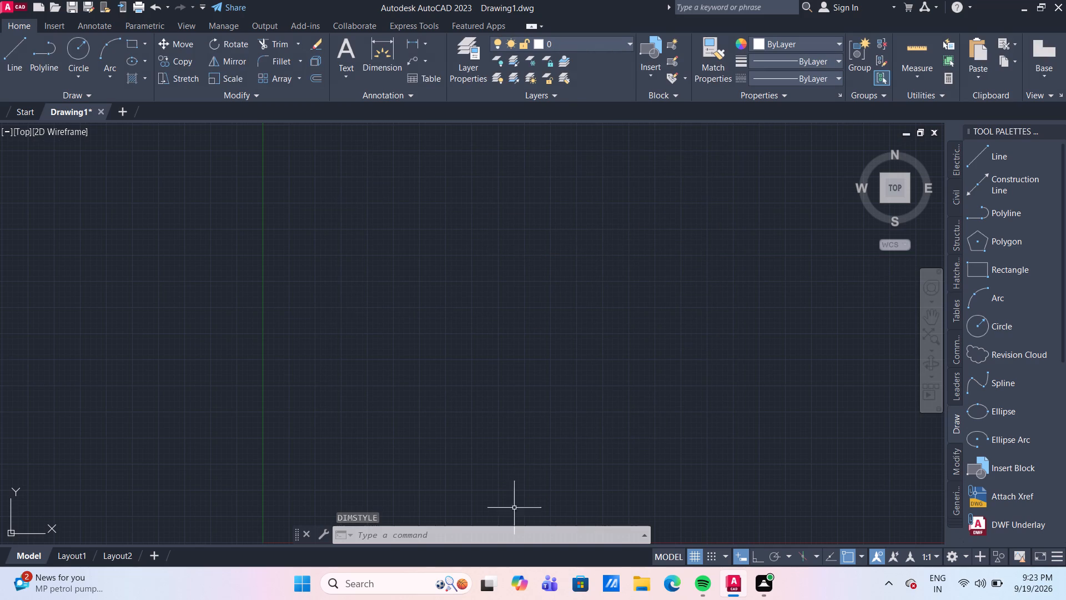
Draw a closed rectangular outline 1155 wide and 1080 high with the Line command, using Ortho mode, up and right of the origin.
left_click(507, 539)
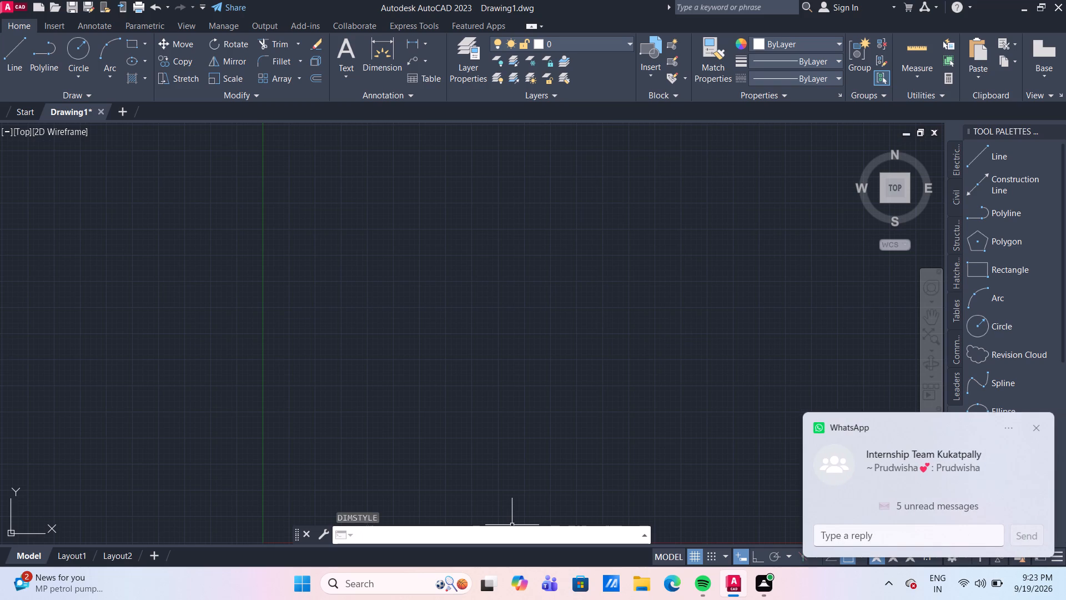
key("l")
key("Return")
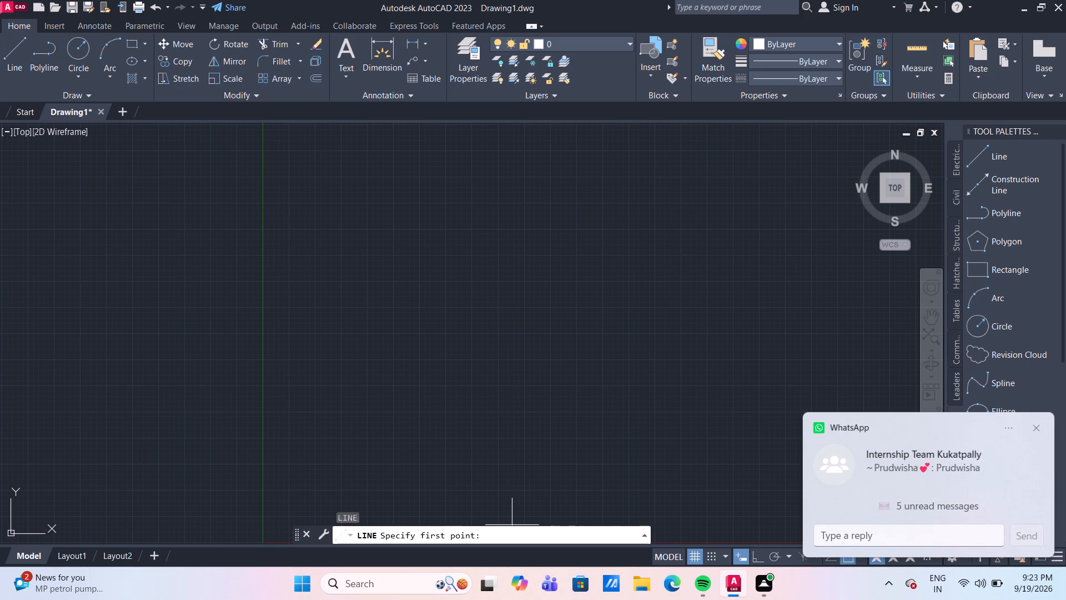
left_click(363, 443)
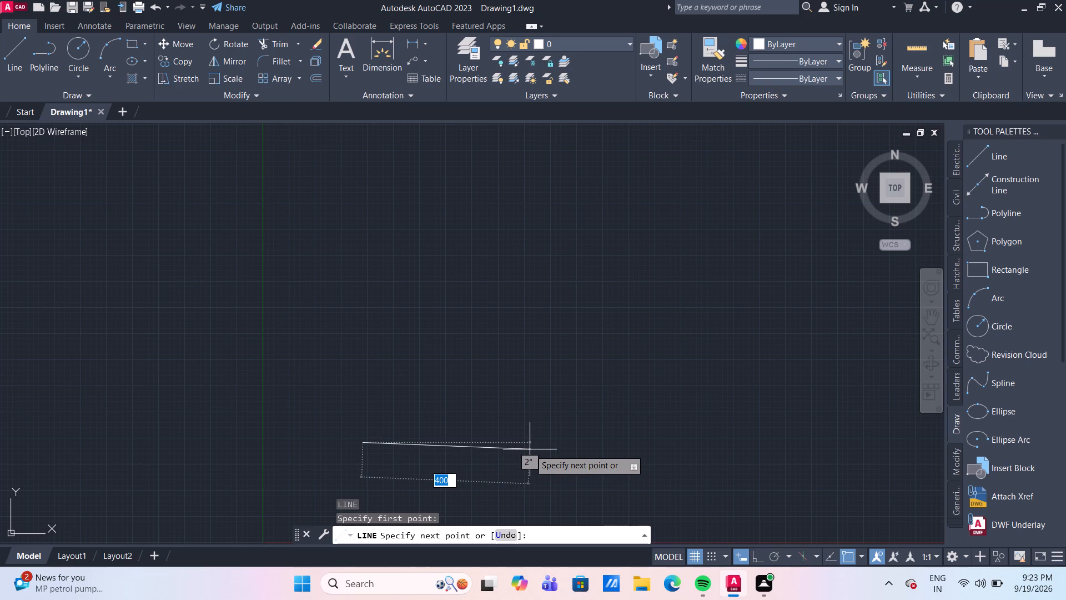
key("F8")
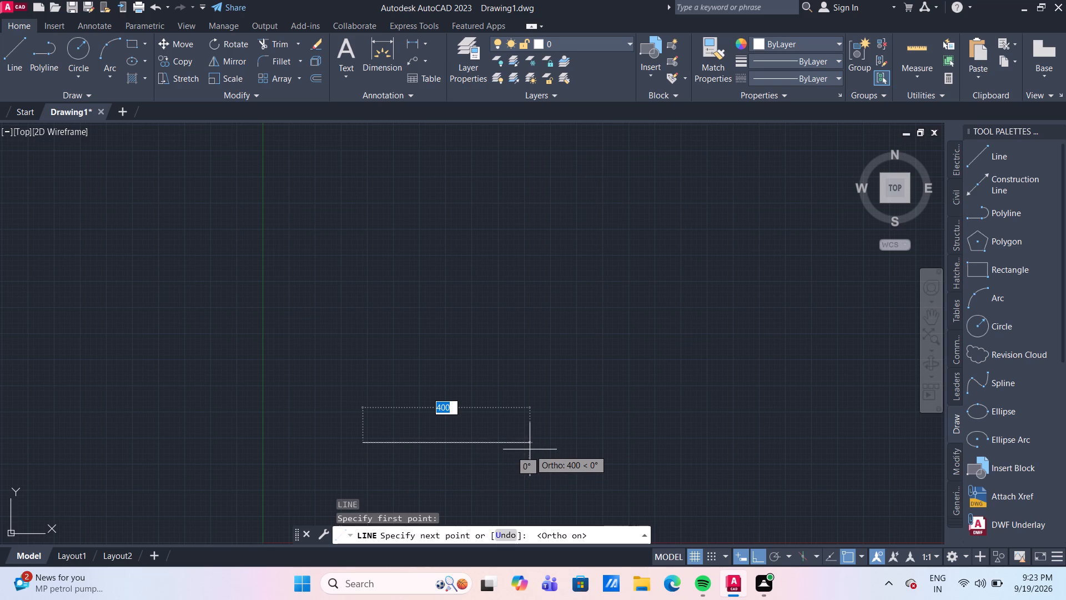
key("1")
key("1")
type("55")
key("Return")
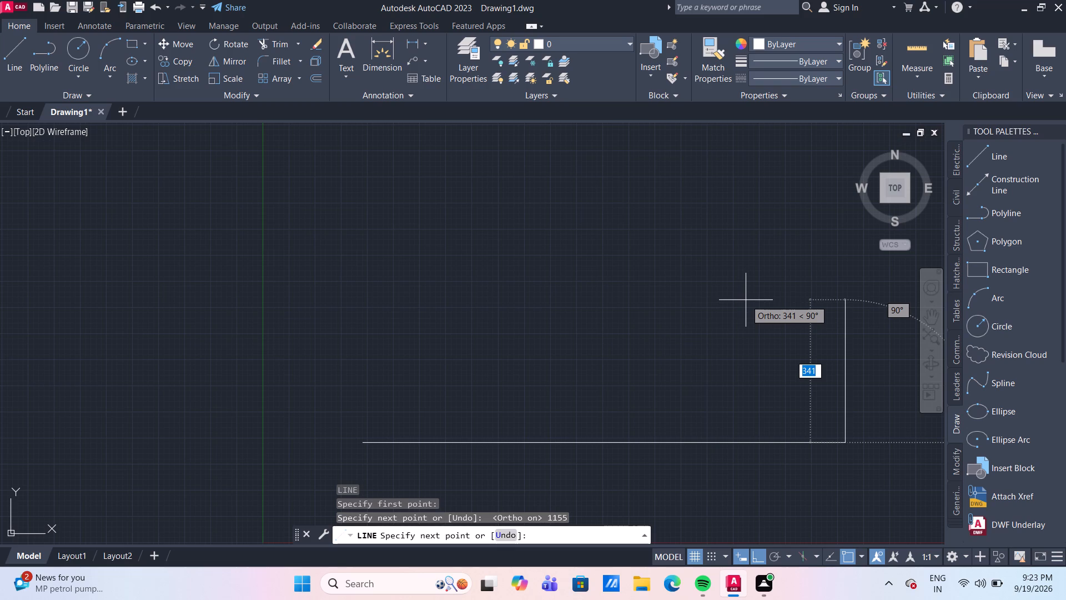
type("1080")
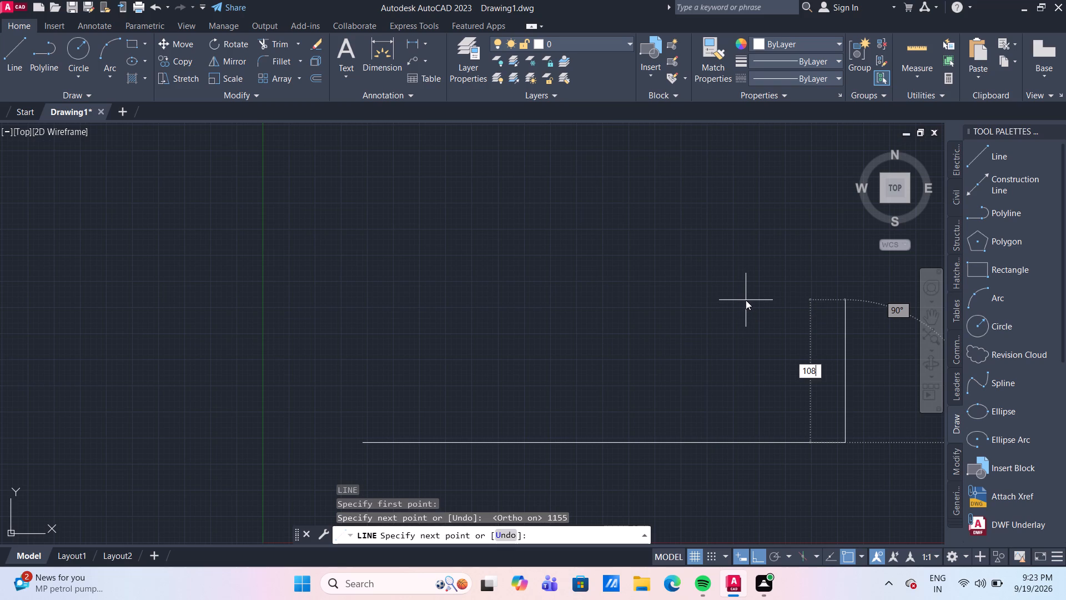
key("Return")
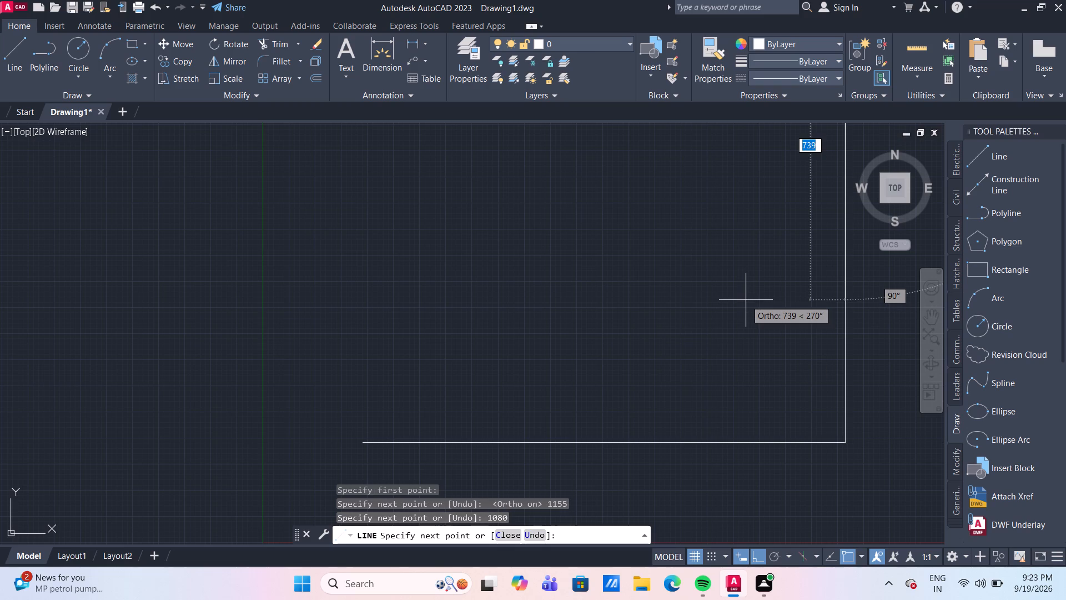
scroll(746, 300, "down", 4)
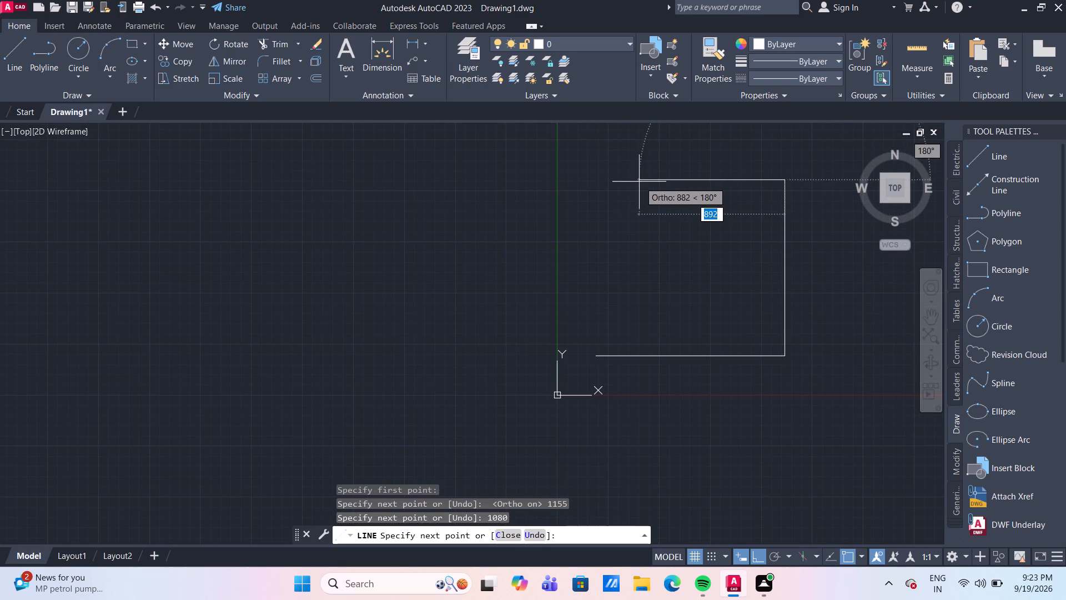
type("1155")
key("Return")
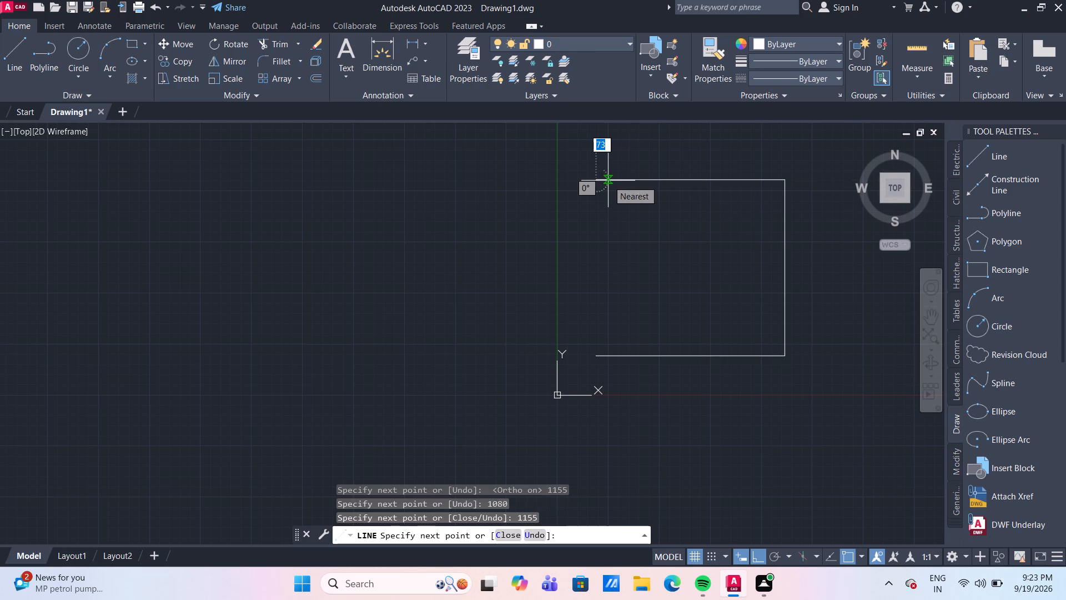
left_click(597, 356)
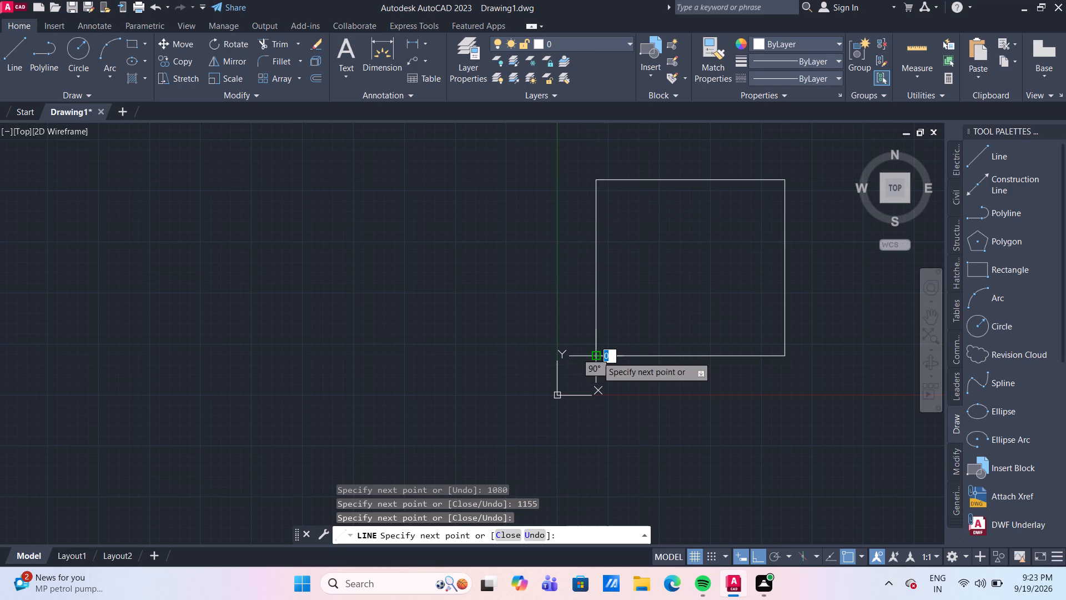
key("Return")
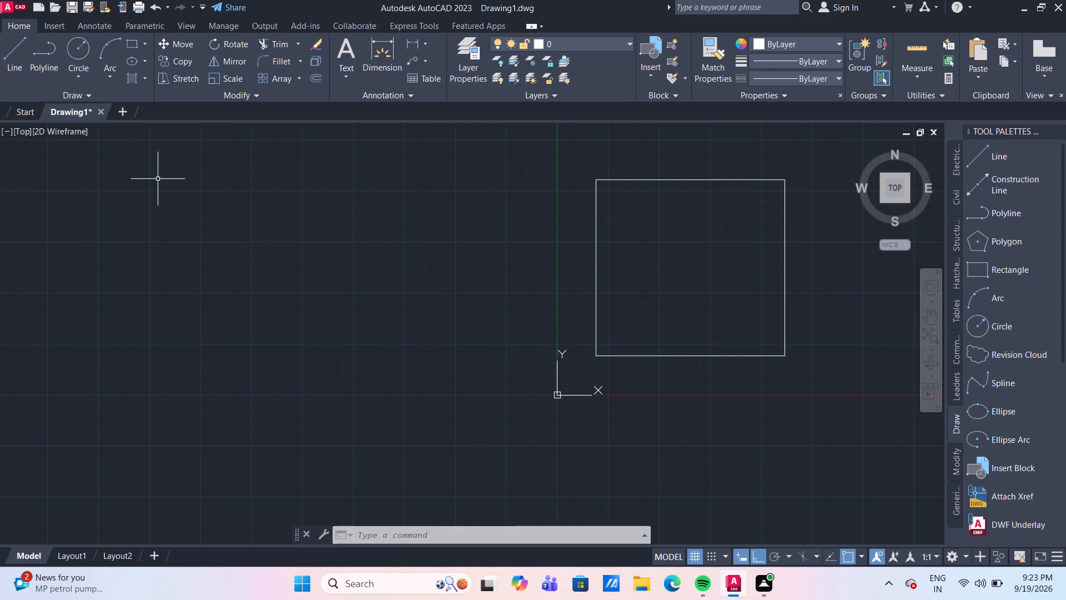
Draw a 20 by 20 rectangle in the empty area to the left of the large outline.
left_click(134, 46)
left_click(387, 182)
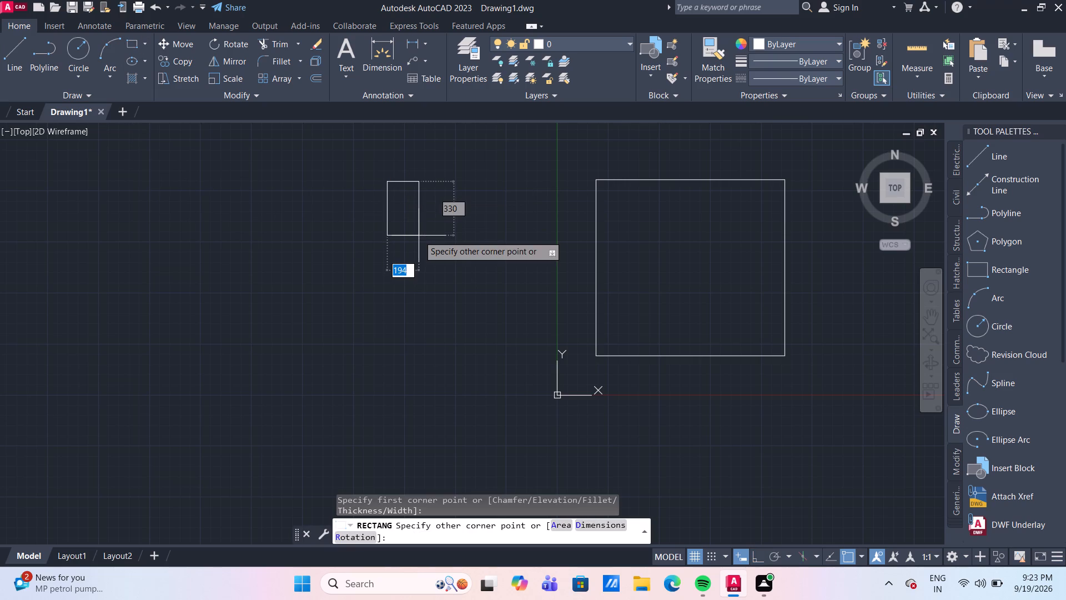
type("20")
key("Tab")
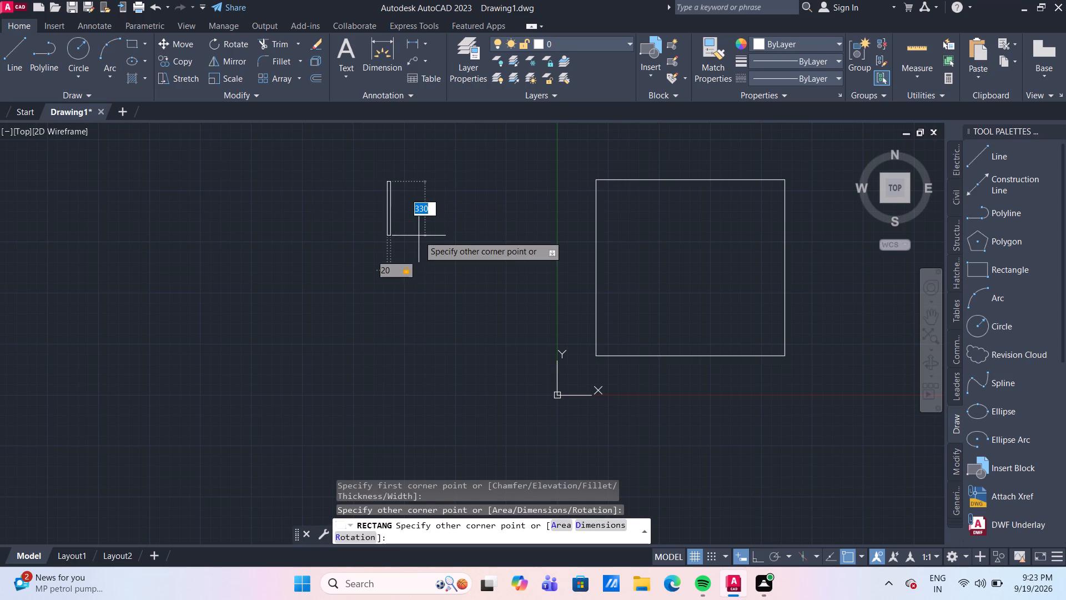
type("20")
key("Return")
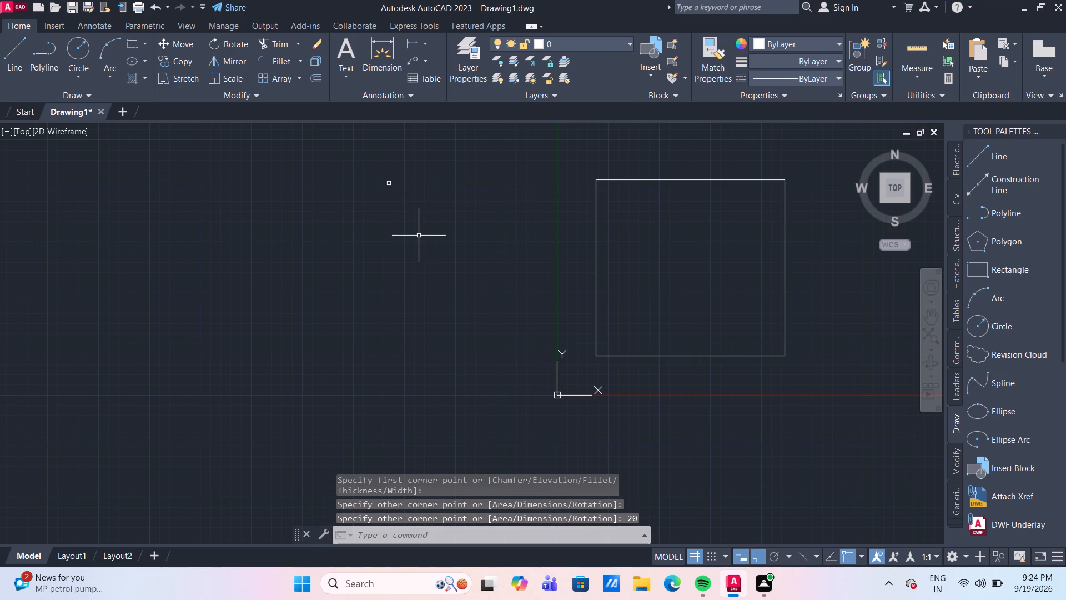
Copy the 20 by 20 square by its upper-right corner onto the large outline's upper-right corner.
scroll(385, 179, "up", 2)
middle_click_drag(438, 208, 362, 236)
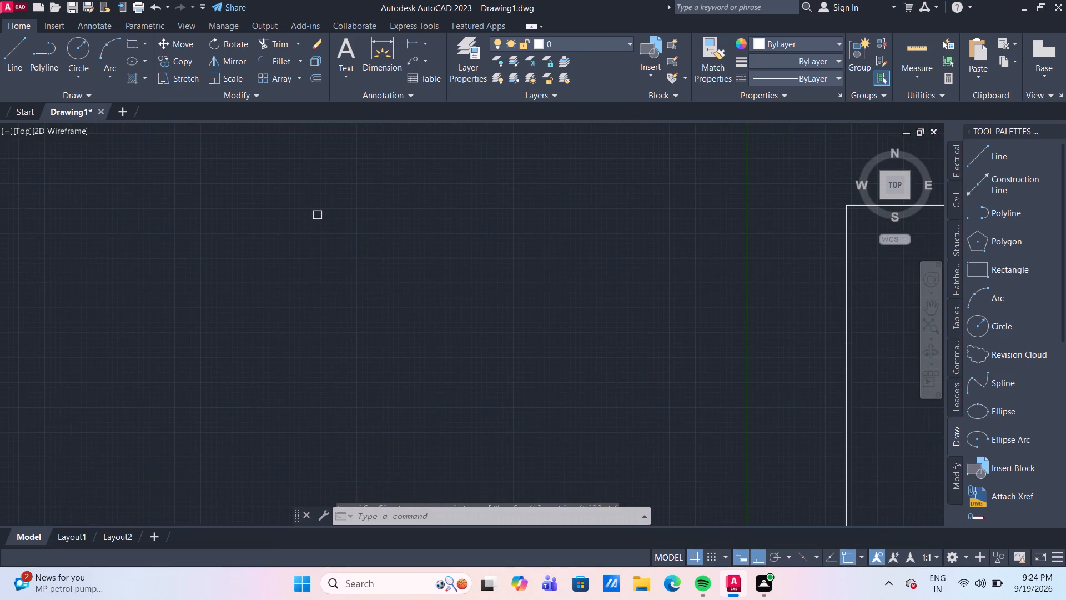
scroll(316, 231, "up", 2)
left_click(321, 197)
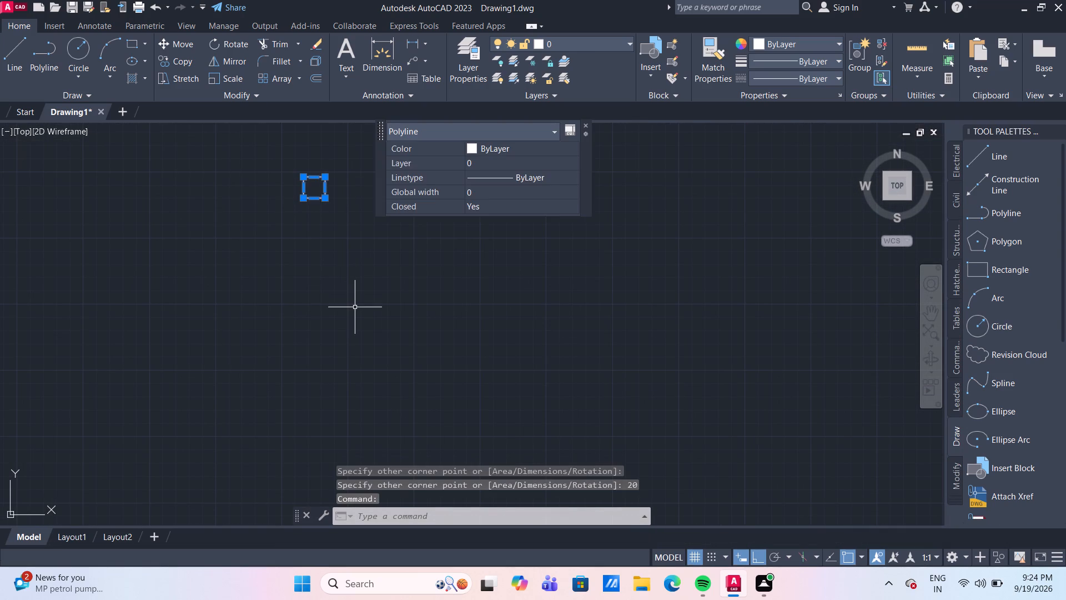
type("CO")
key("Return")
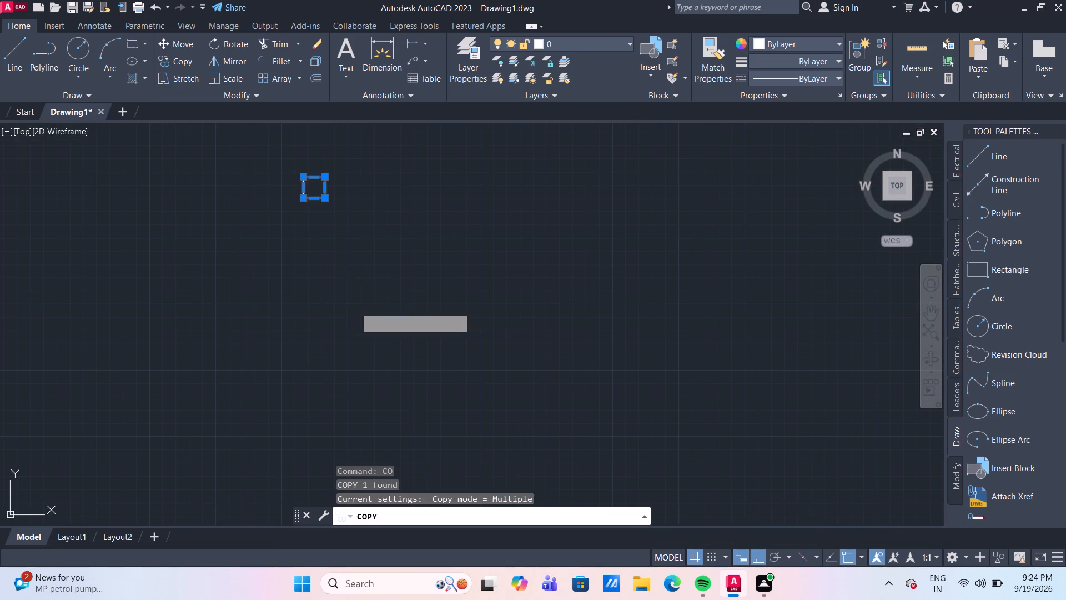
left_click(328, 178)
scroll(570, 209, "down", 3)
middle_click_drag(562, 213, 109, 220)
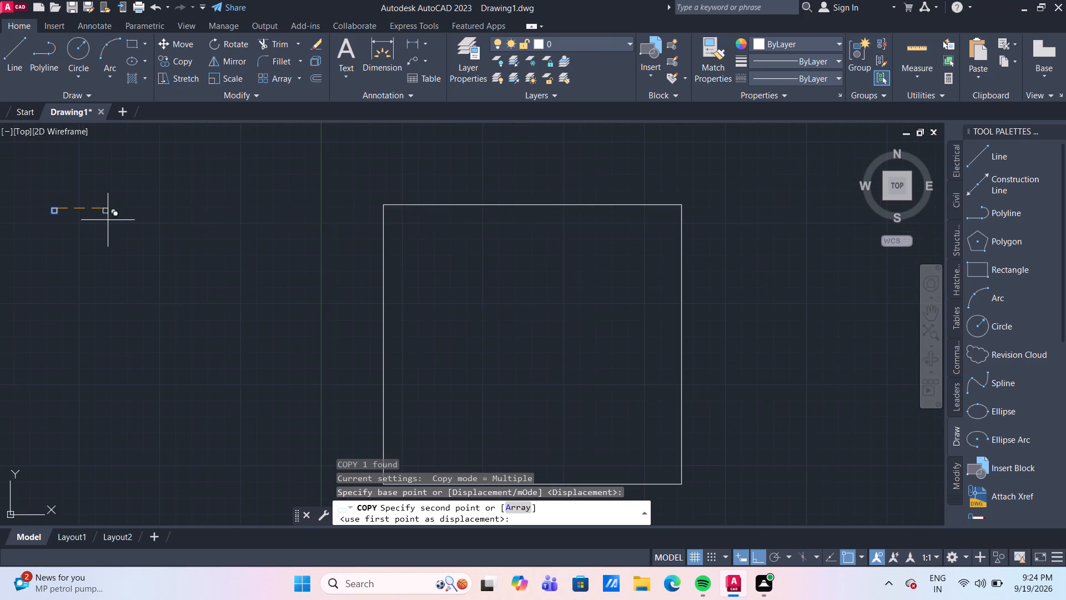
scroll(635, 213, "up", 3)
scroll(680, 199, "up", 1)
middle_click_drag(702, 203, 444, 213)
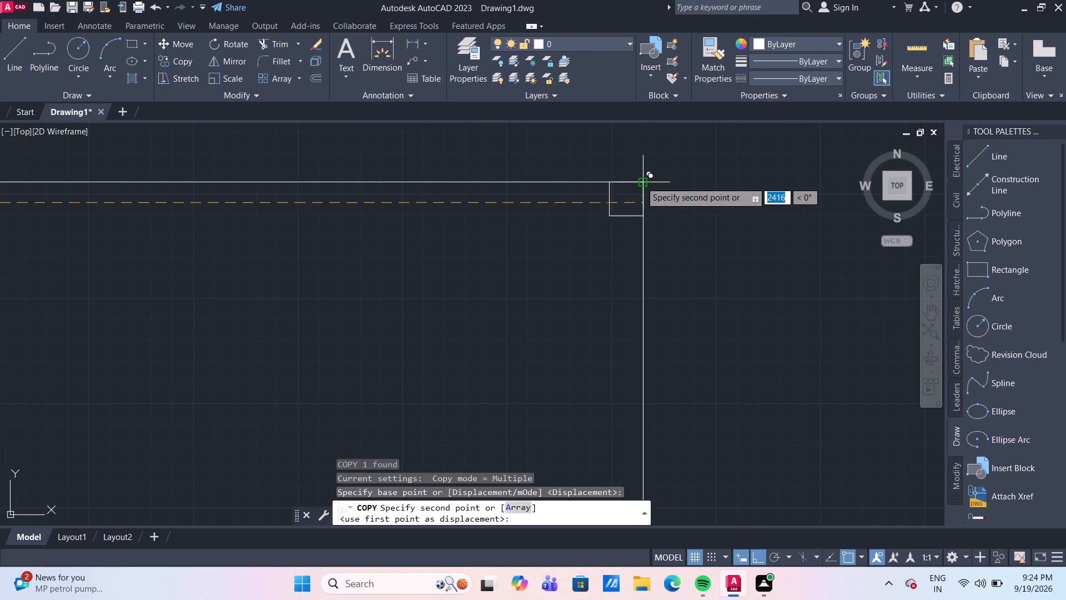
left_click(642, 182)
Place a second copy of the square inside the outline near its upper-left corner, about 1341 horizontally from the original.
scroll(443, 228, "down", 2)
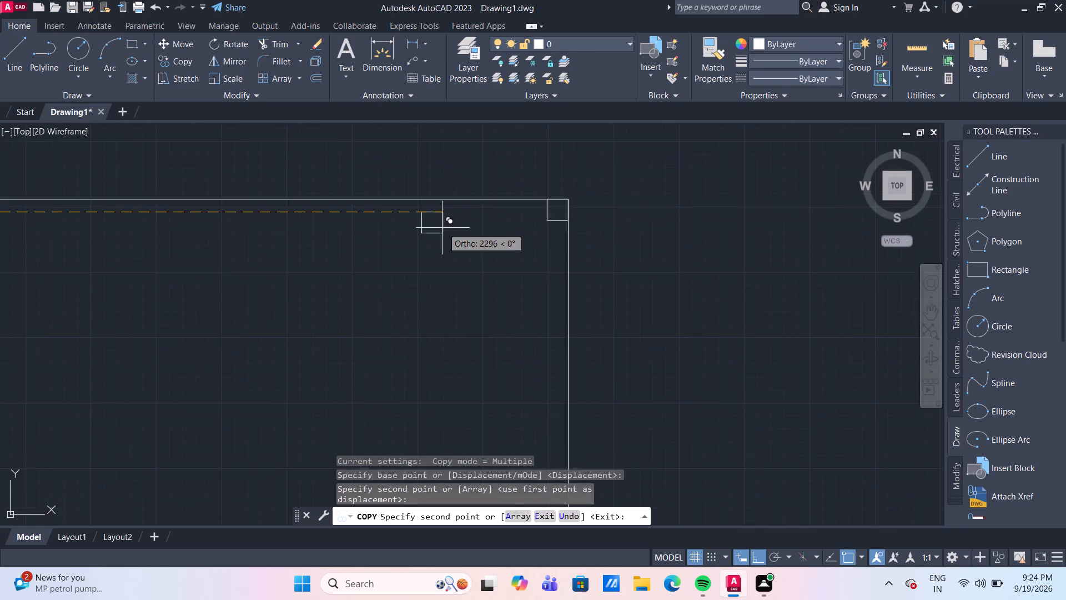
scroll(317, 253, "down", 1)
middle_click_drag(295, 260, 611, 255)
scroll(420, 244, "up", 2)
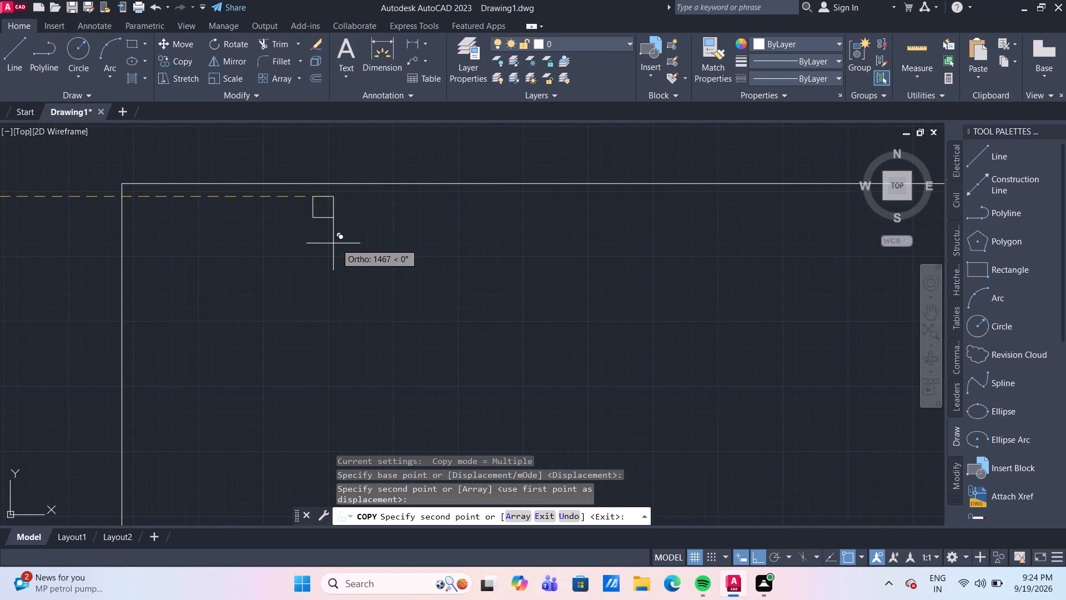
middle_click_drag(325, 243, 397, 283)
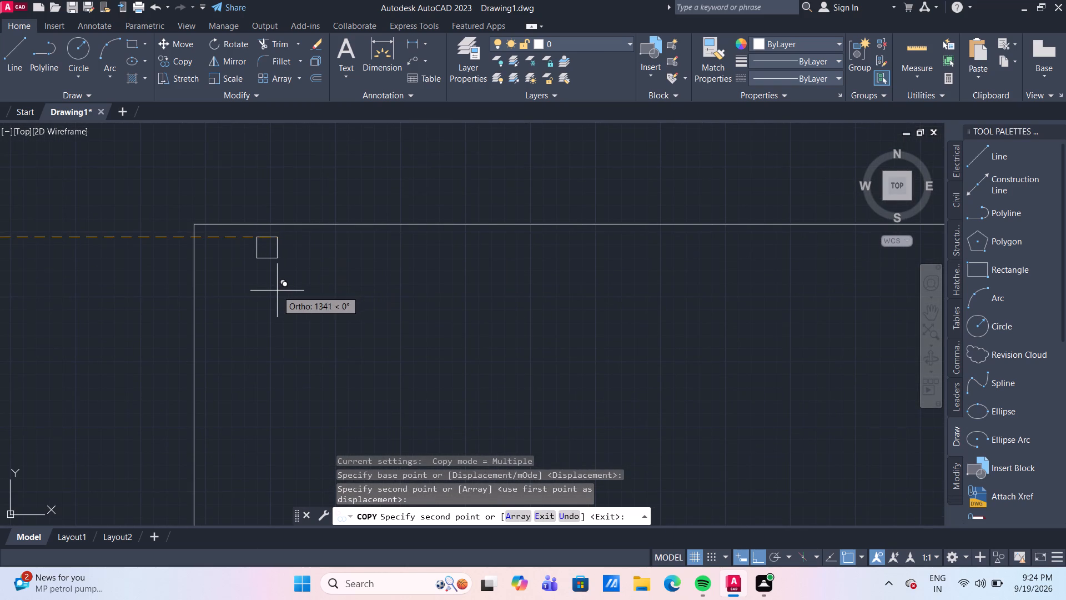
left_click(277, 291)
key("Escape")
key("Escape")
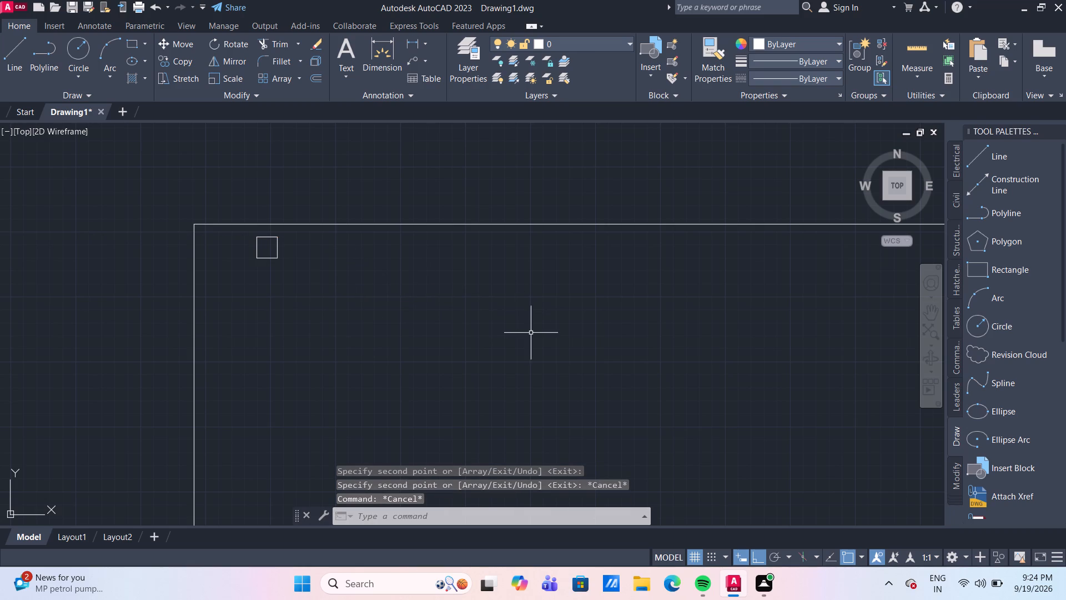
Move the second square copy by its upper-left corner onto the outline's upper-left corner.
scroll(314, 255, "up", 1)
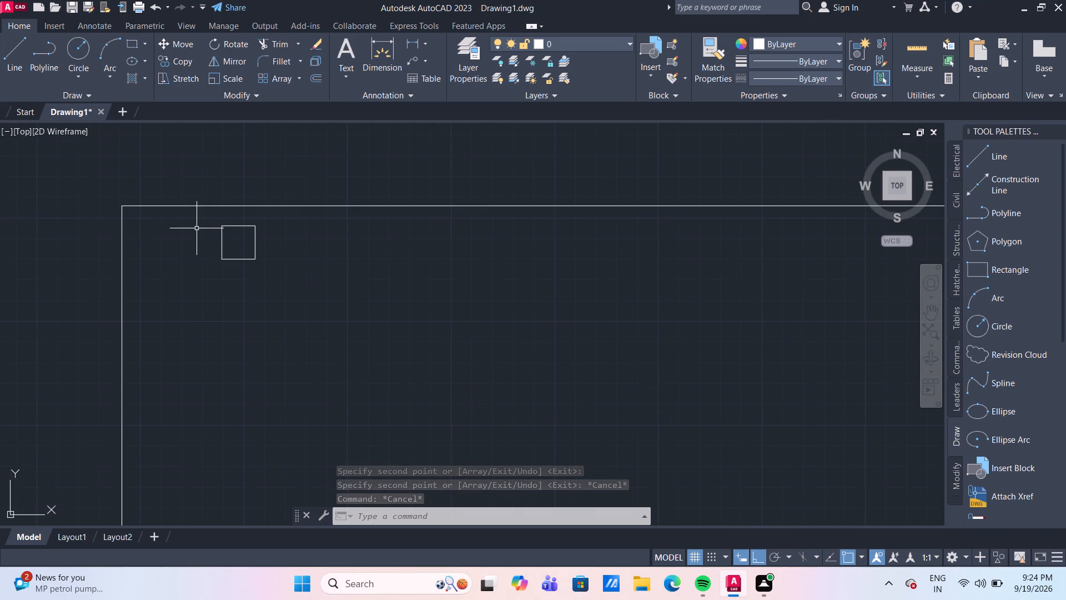
left_click(220, 239)
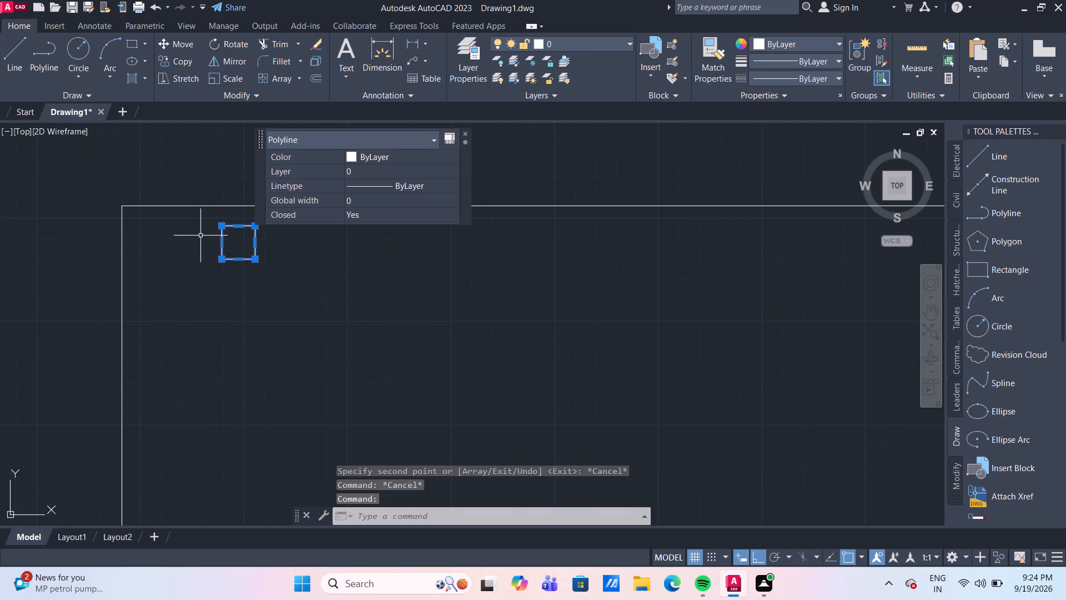
key("m")
key("Return")
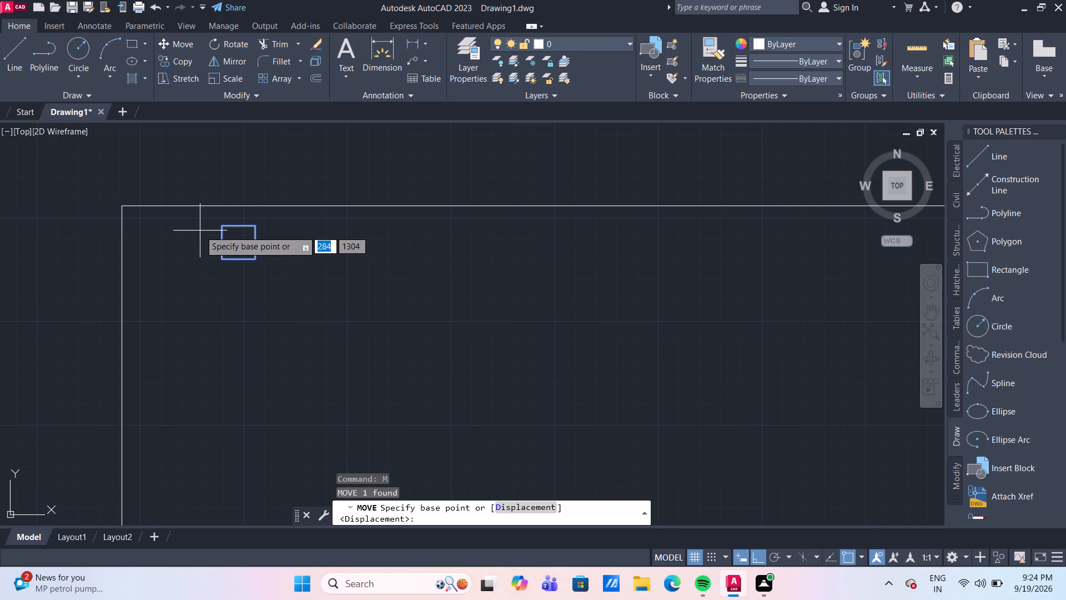
left_click(221, 227)
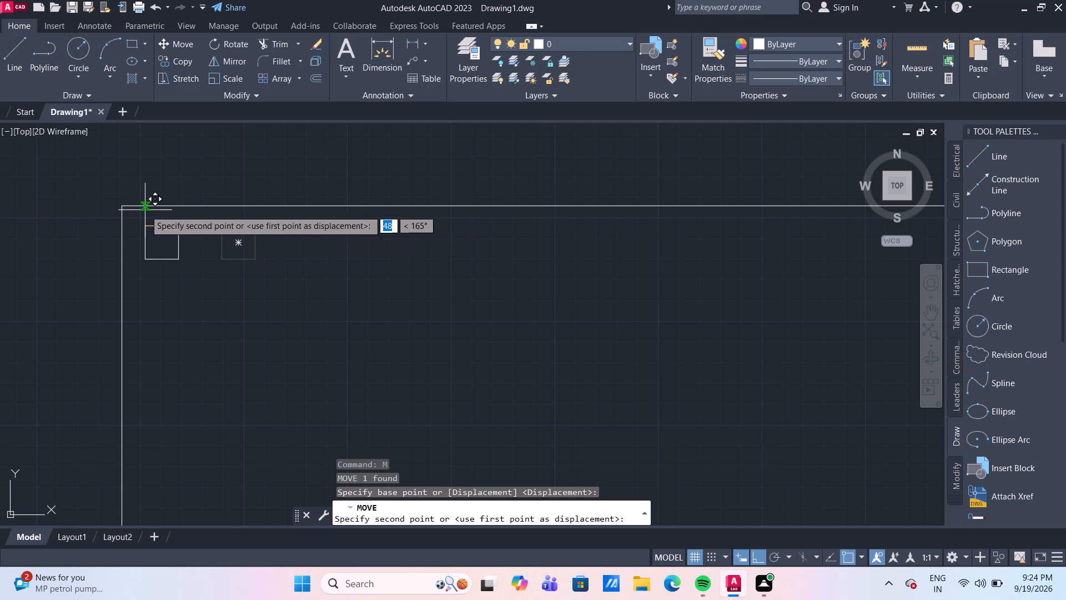
left_click(124, 204)
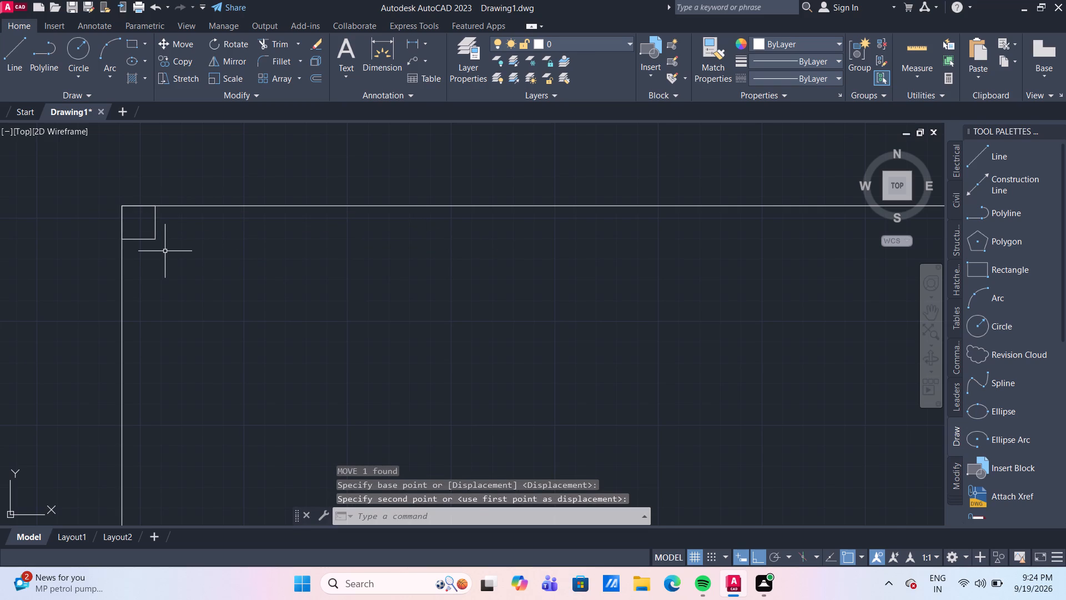
Draw a rectangle 360 wide and 330 high, down and right from the upper-left square's lower-right corner.
scroll(165, 251, "down", 2)
scroll(218, 282, "down", 2)
scroll(230, 296, "up", 1)
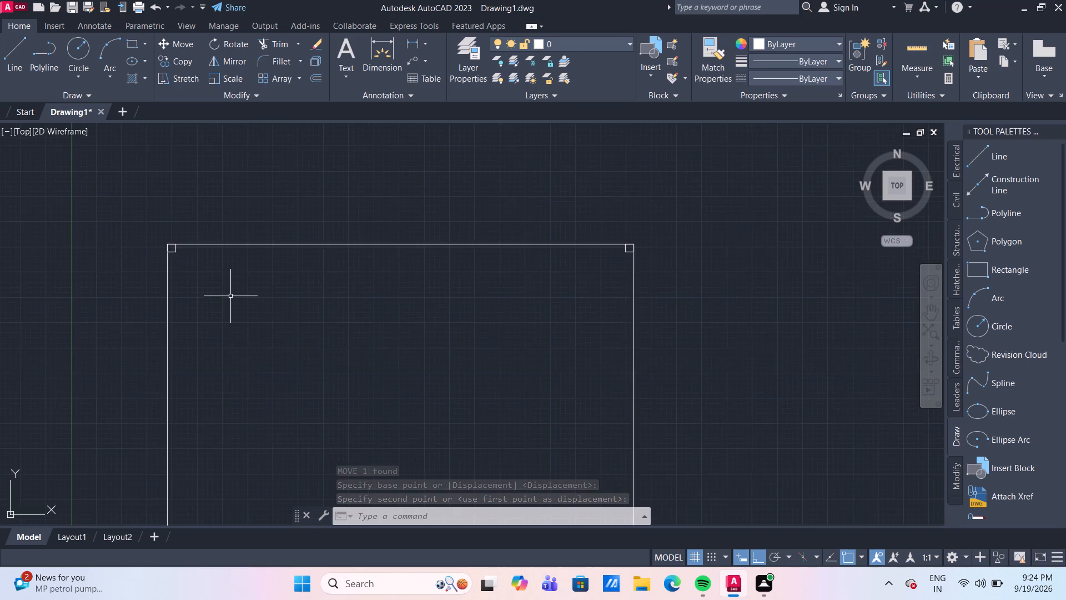
scroll(230, 296, "up", 1)
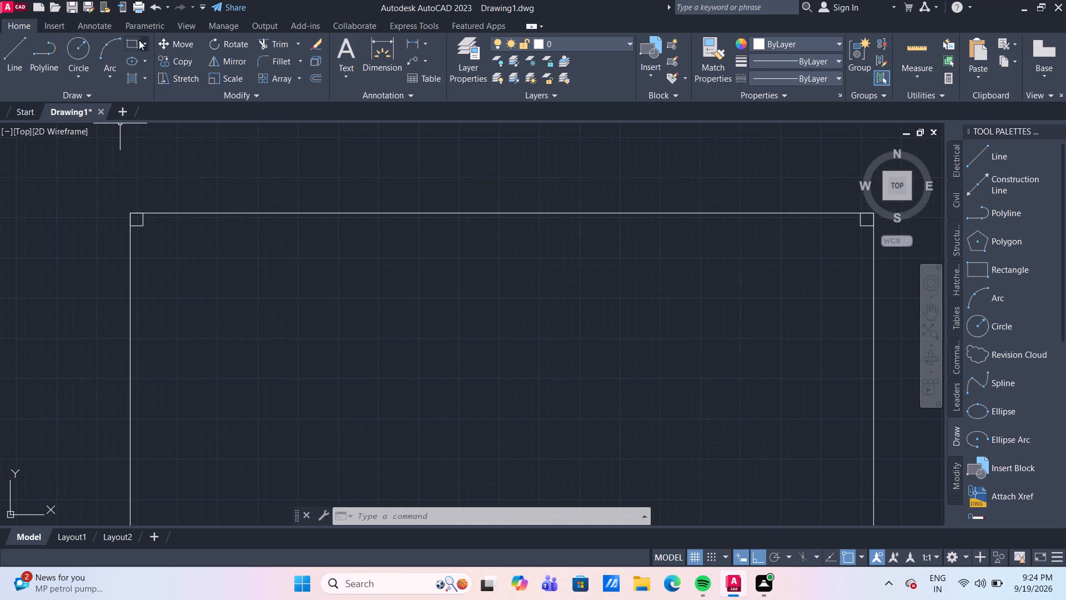
left_click(129, 42)
left_click(142, 229)
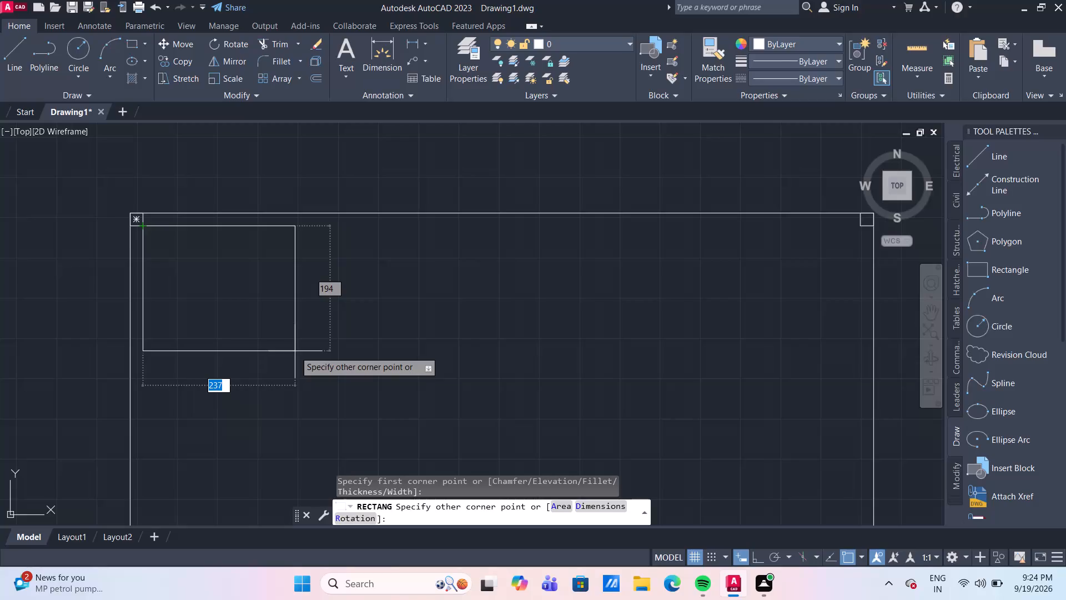
type("360")
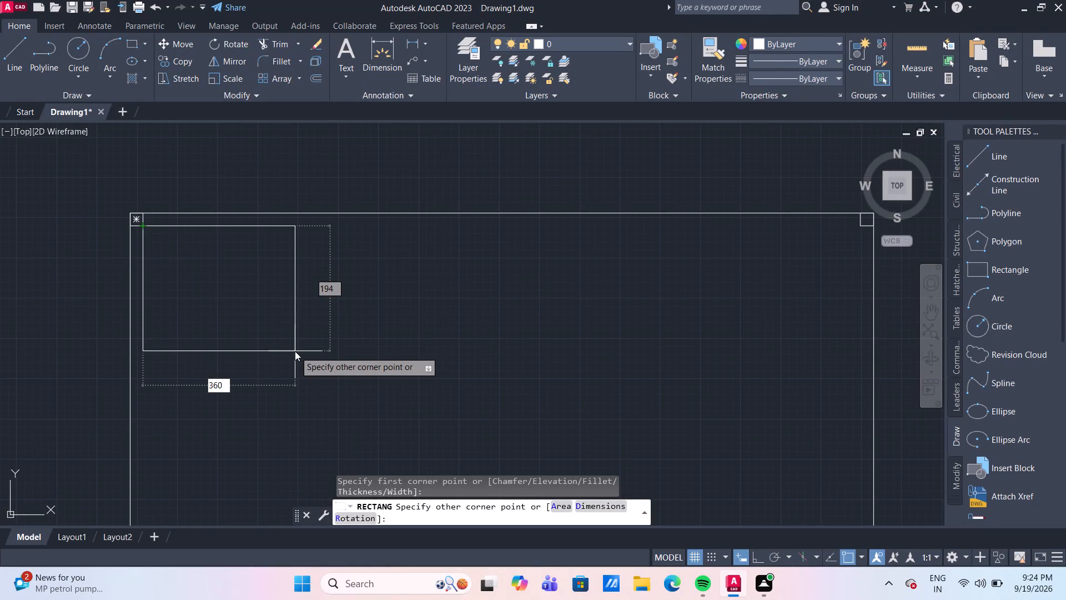
key("Tab")
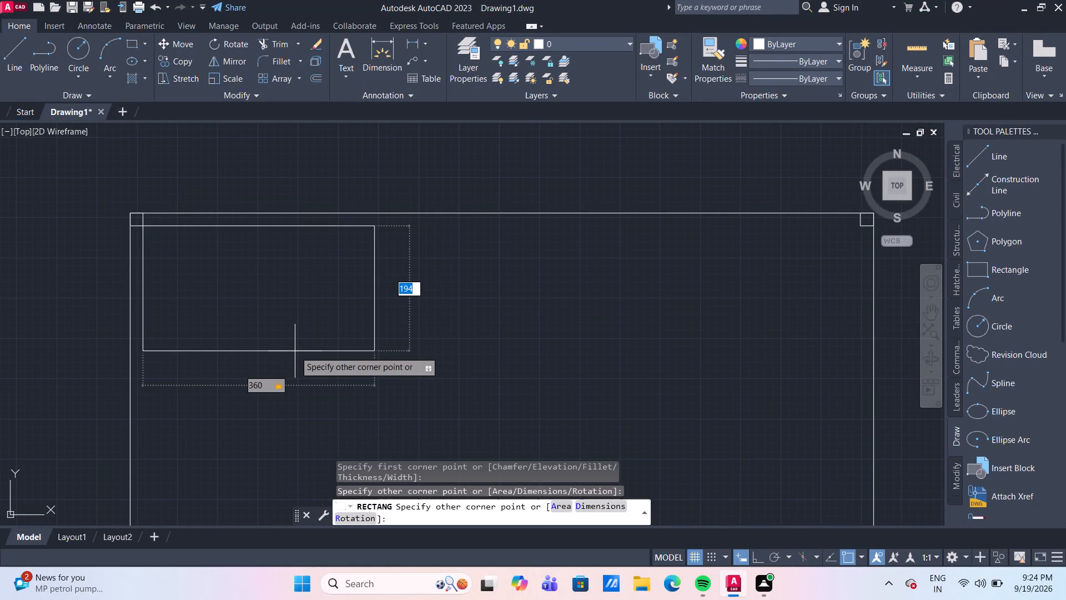
type("330")
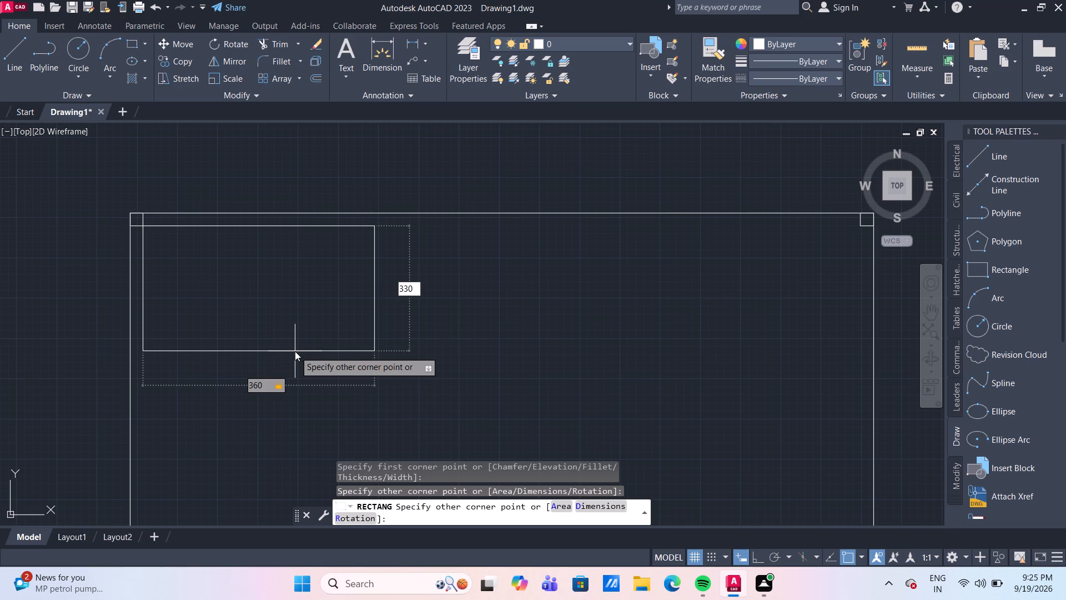
key("Return")
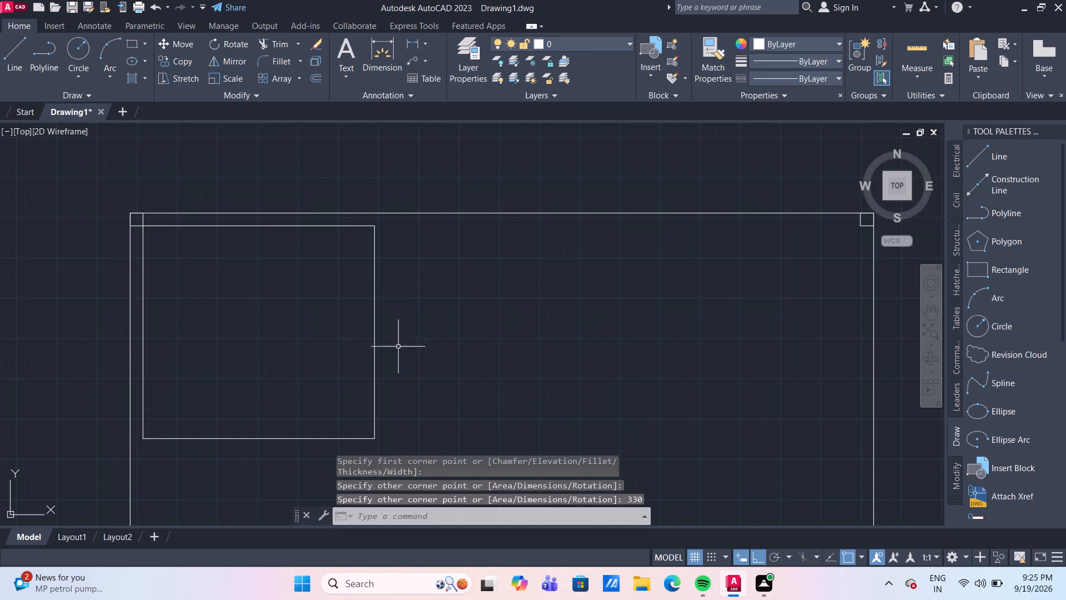
Move the upper-left 20 by 20 square by its upper-right corner to the 360 by 330 rectangle's lower-left corner.
scroll(507, 331, "down", 1)
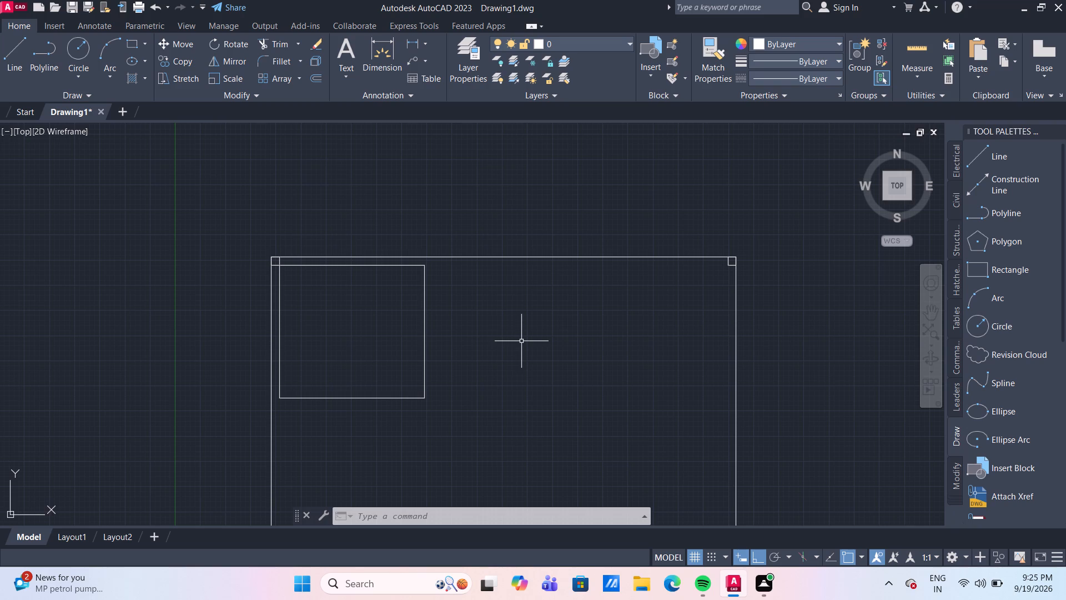
scroll(303, 306, "up", 2)
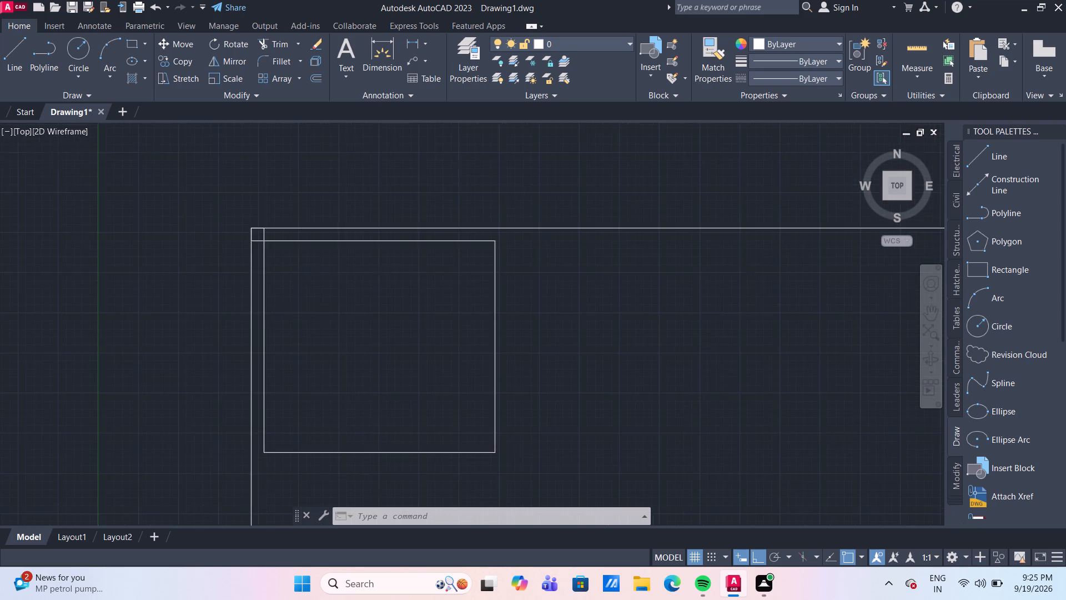
middle_click_drag(303, 298, 336, 202)
scroll(336, 202, "up", 1)
scroll(336, 202, "down", 2)
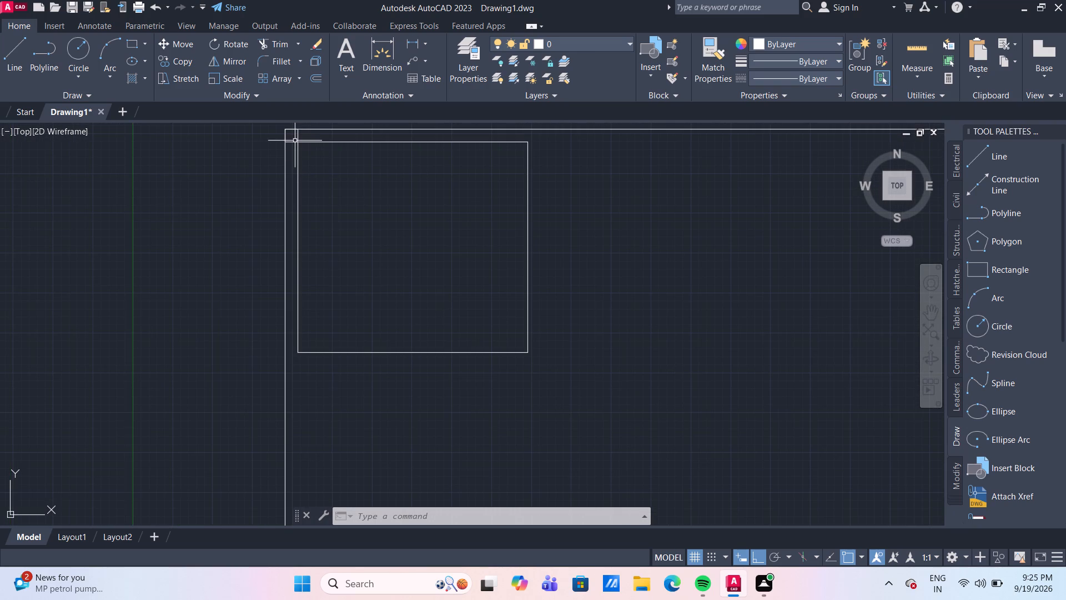
left_click(292, 142)
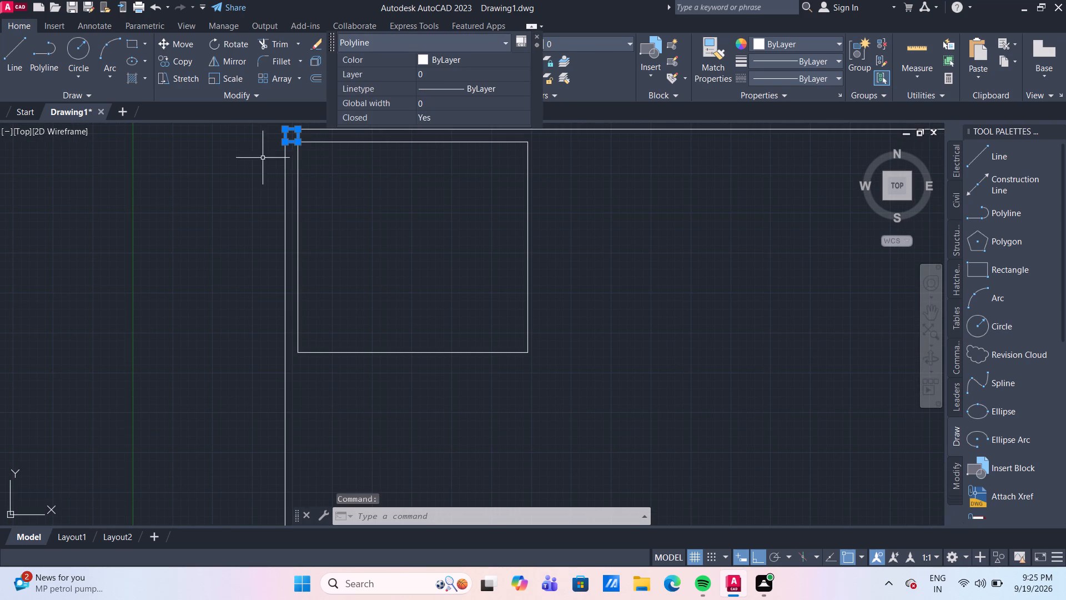
key("m")
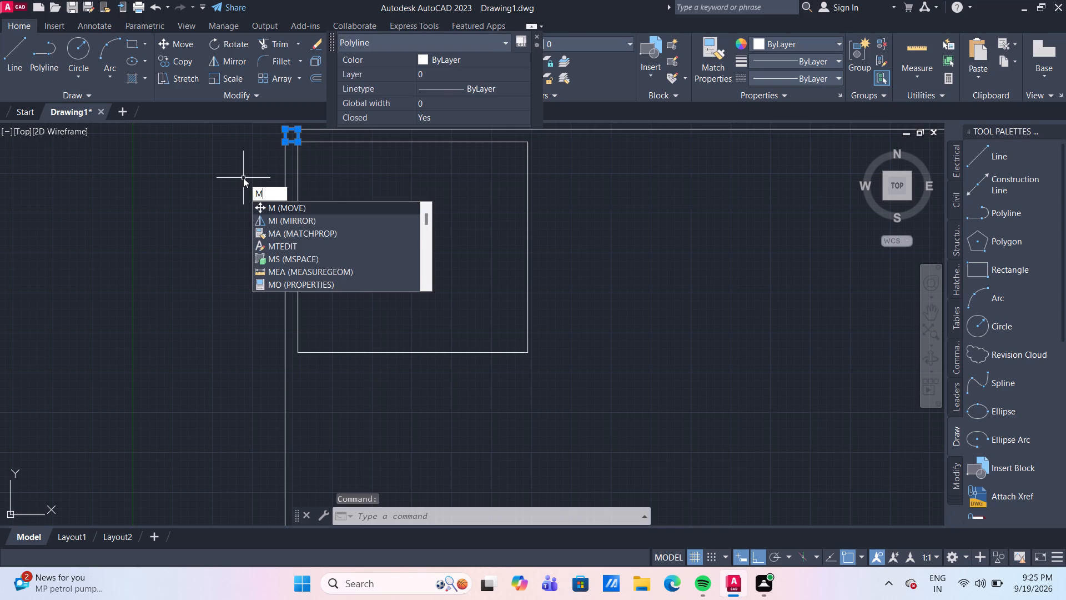
key("Return")
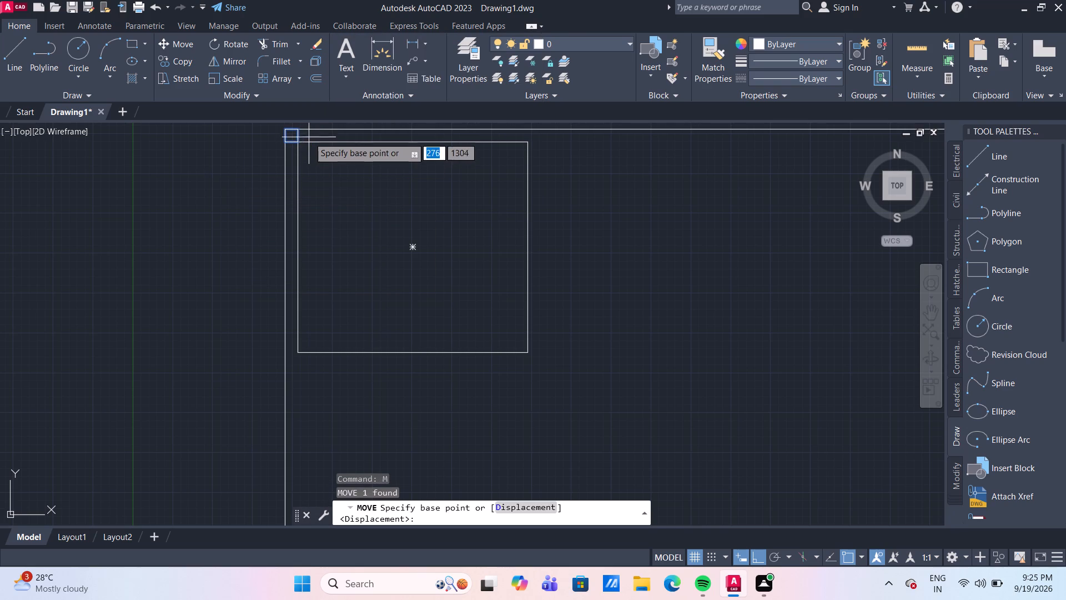
left_click(298, 129)
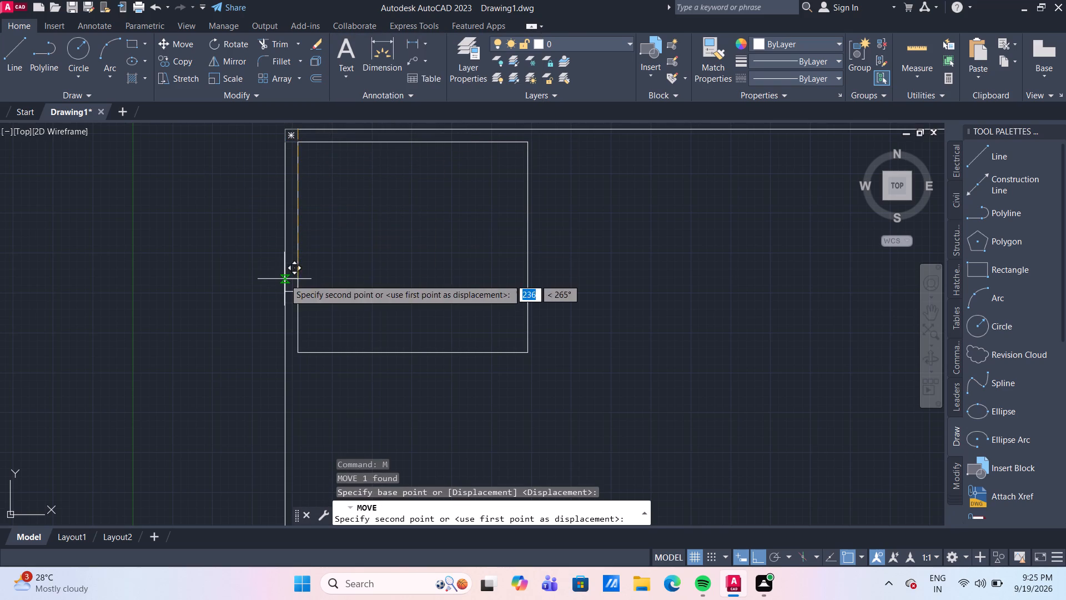
left_click(298, 354)
Draw a rectangle 250 wide and 140 high, down and right from the moved square's lower-right corner.
scroll(345, 384, "down", 2)
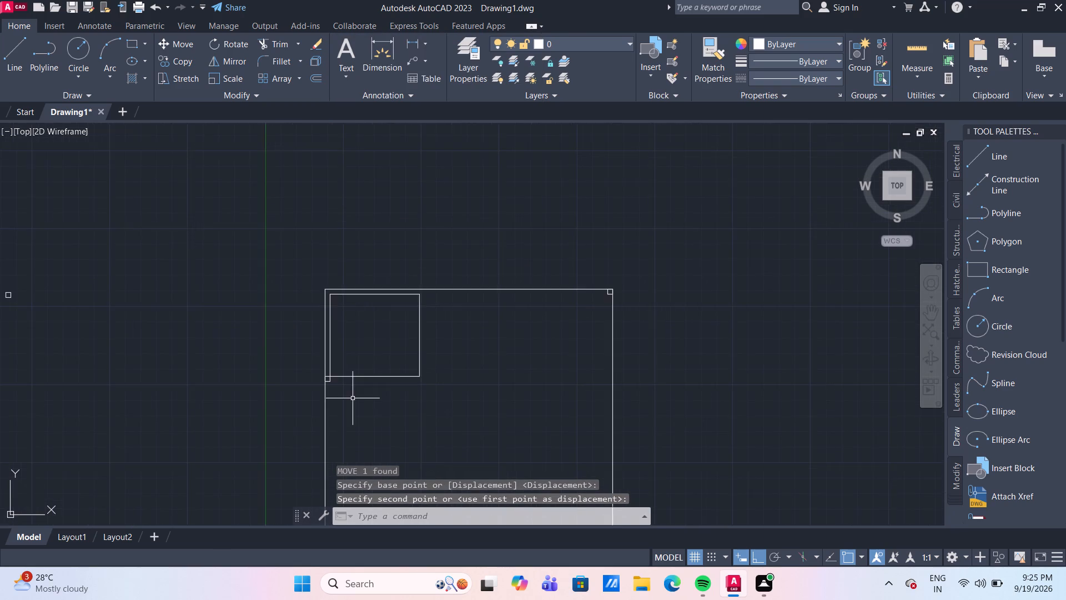
middle_click_drag(353, 399, 292, 264)
scroll(289, 265, "up", 2)
middle_click_drag(289, 265, 322, 288)
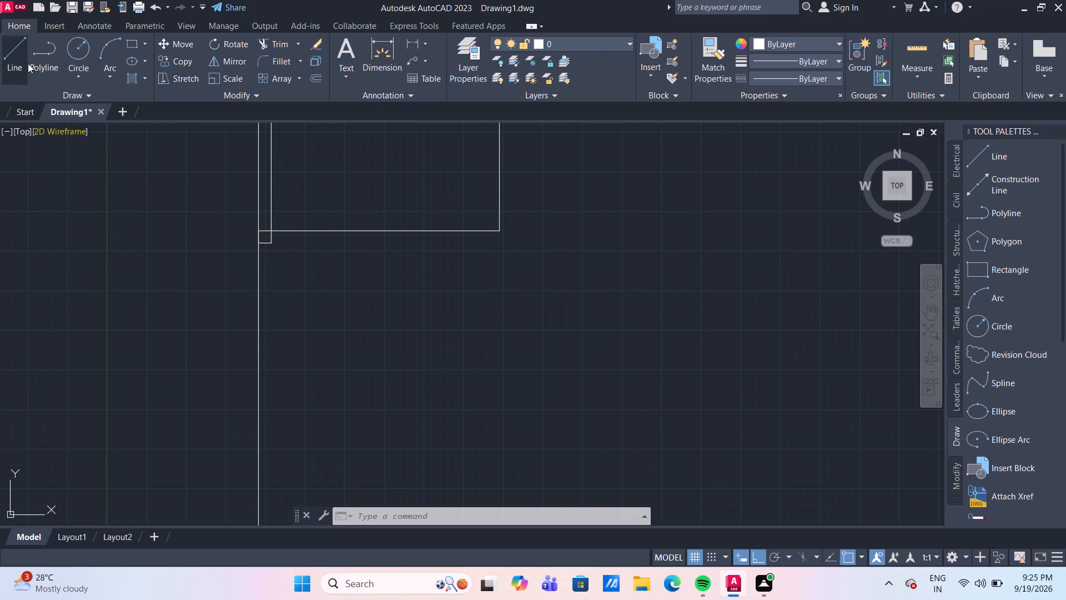
left_click(133, 44)
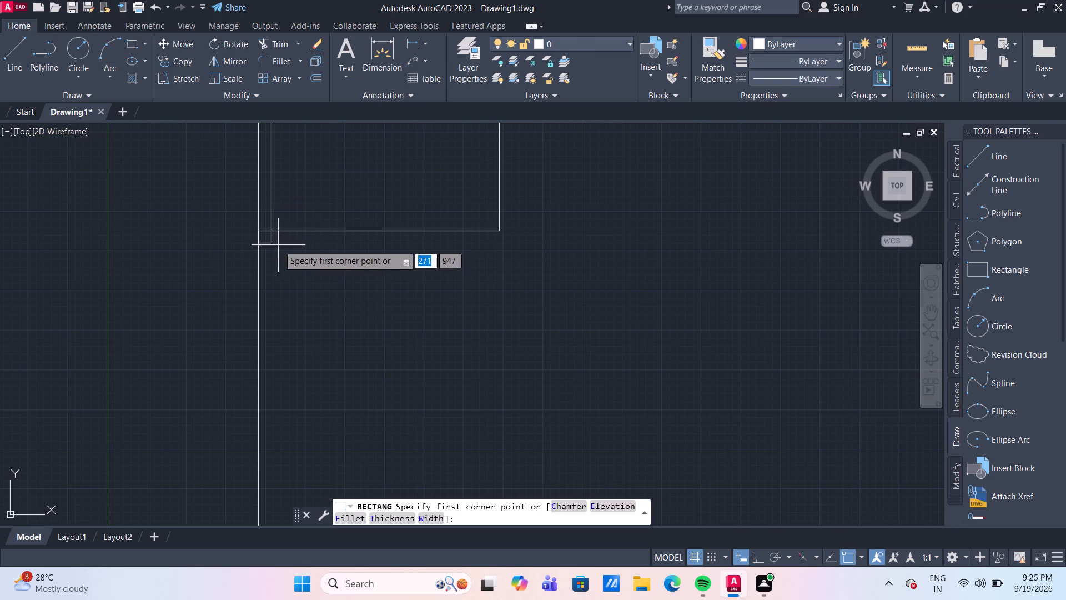
left_click_drag(275, 241, 294, 246)
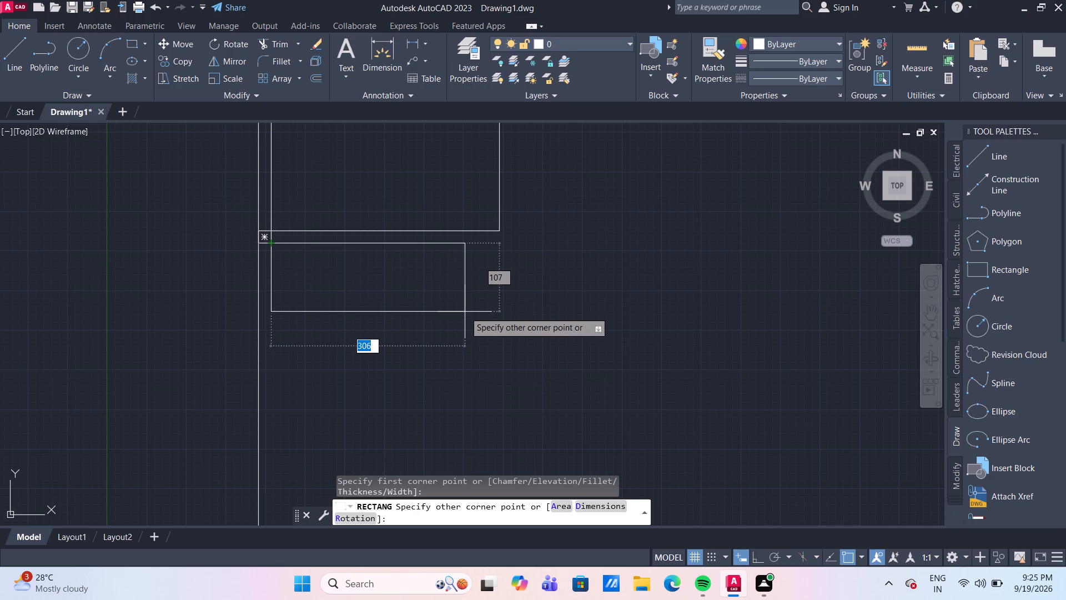
type("250")
key("Tab")
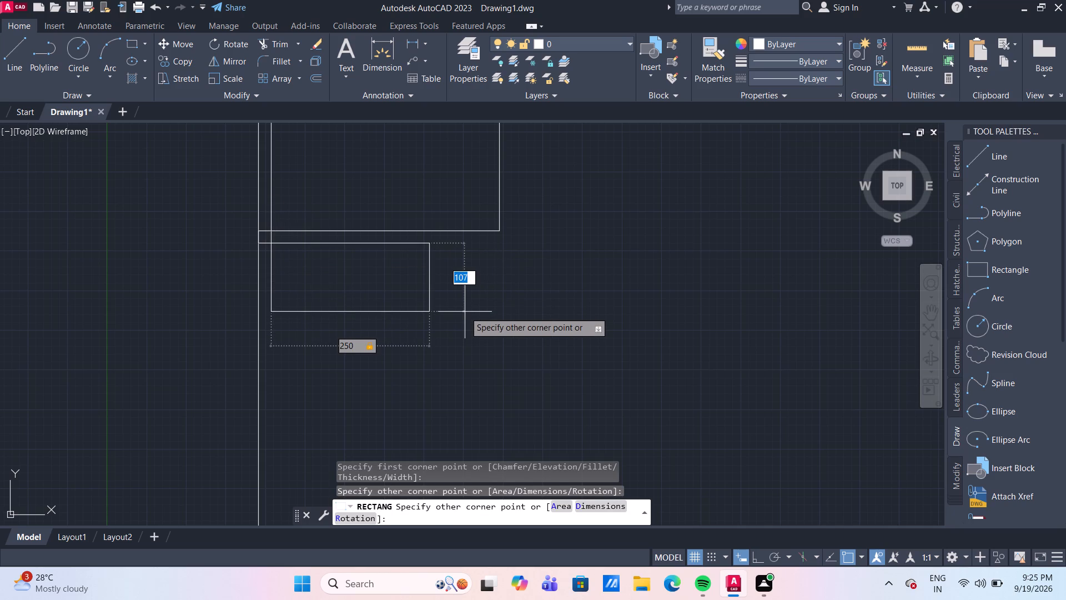
type("140")
key("Return")
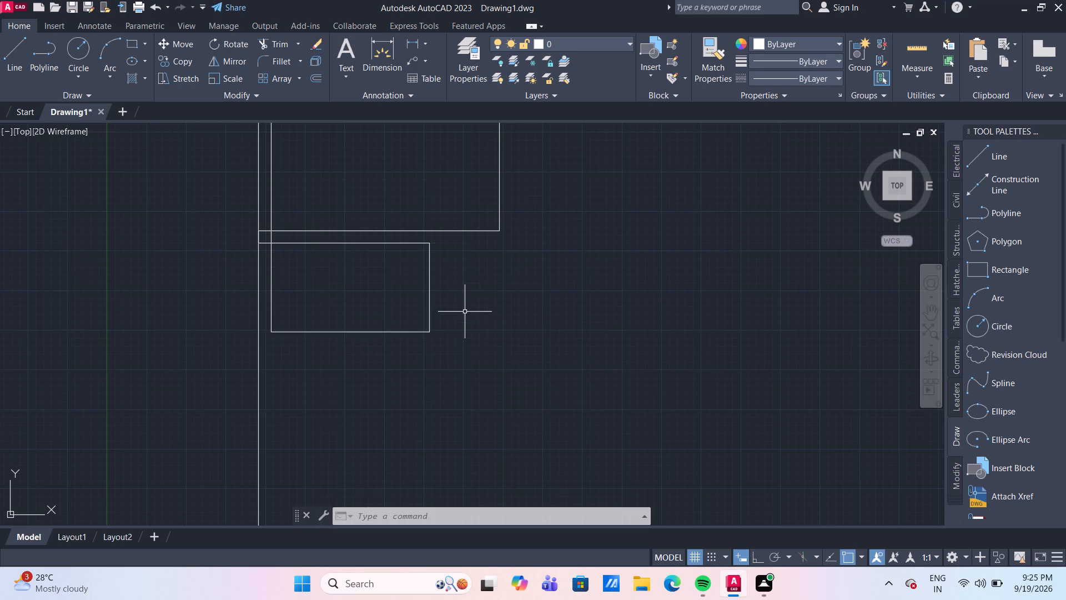
Move the 20 by 20 square by its upper-right corner to the 250 by 140 rectangle's lower-left corner.
left_click(270, 239)
key("m")
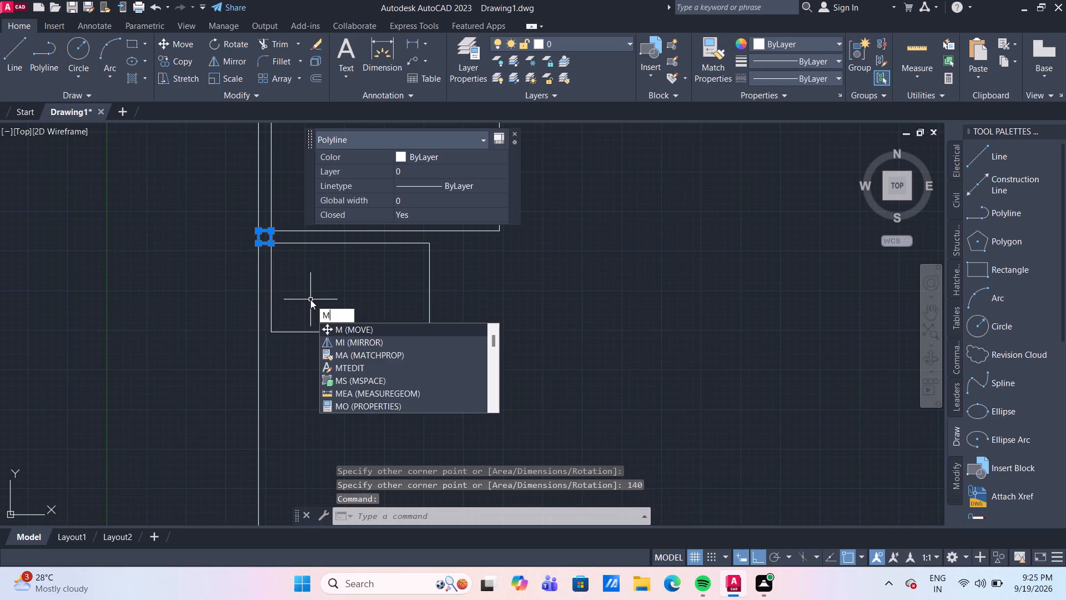
key("Return")
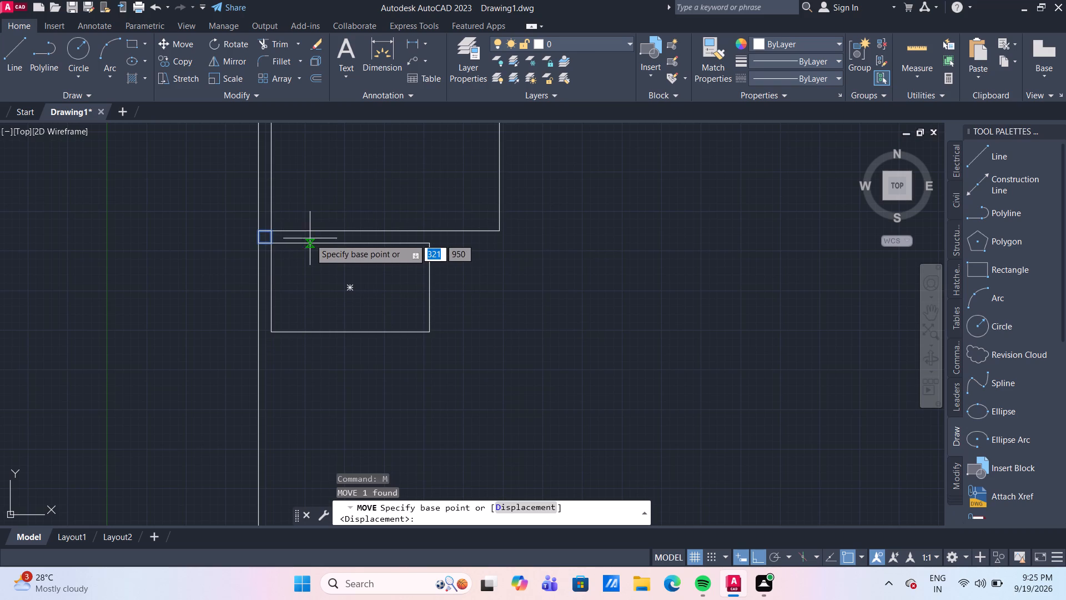
left_click_drag(273, 229, 275, 234)
left_click(270, 329)
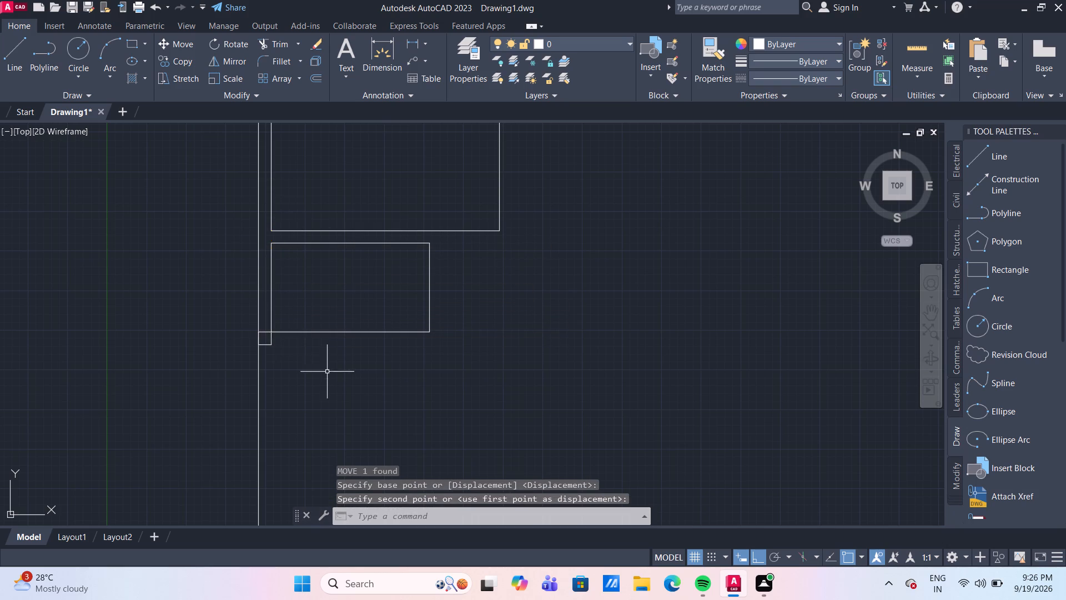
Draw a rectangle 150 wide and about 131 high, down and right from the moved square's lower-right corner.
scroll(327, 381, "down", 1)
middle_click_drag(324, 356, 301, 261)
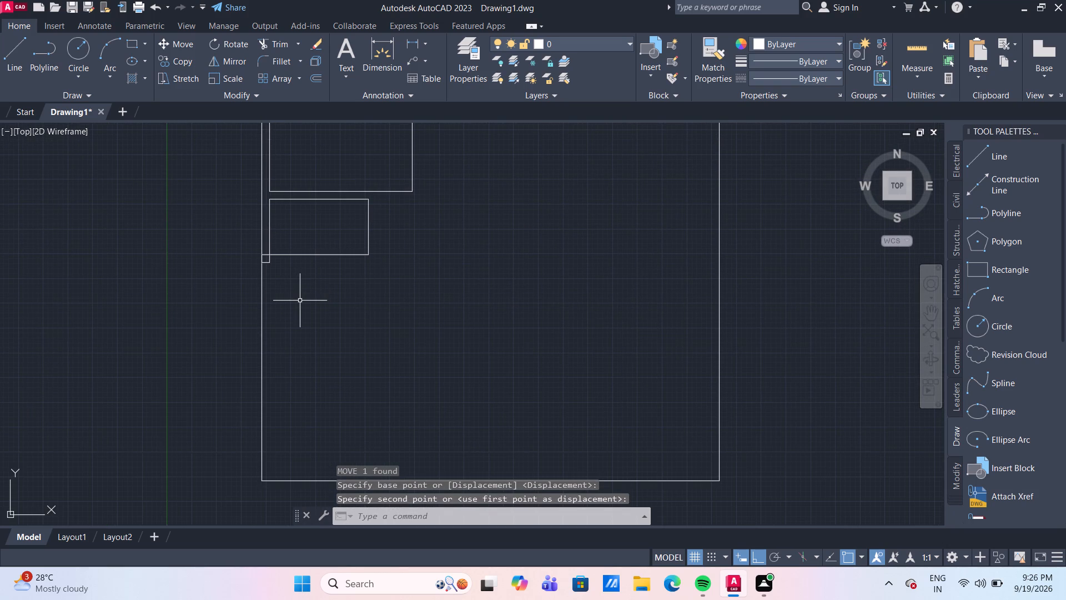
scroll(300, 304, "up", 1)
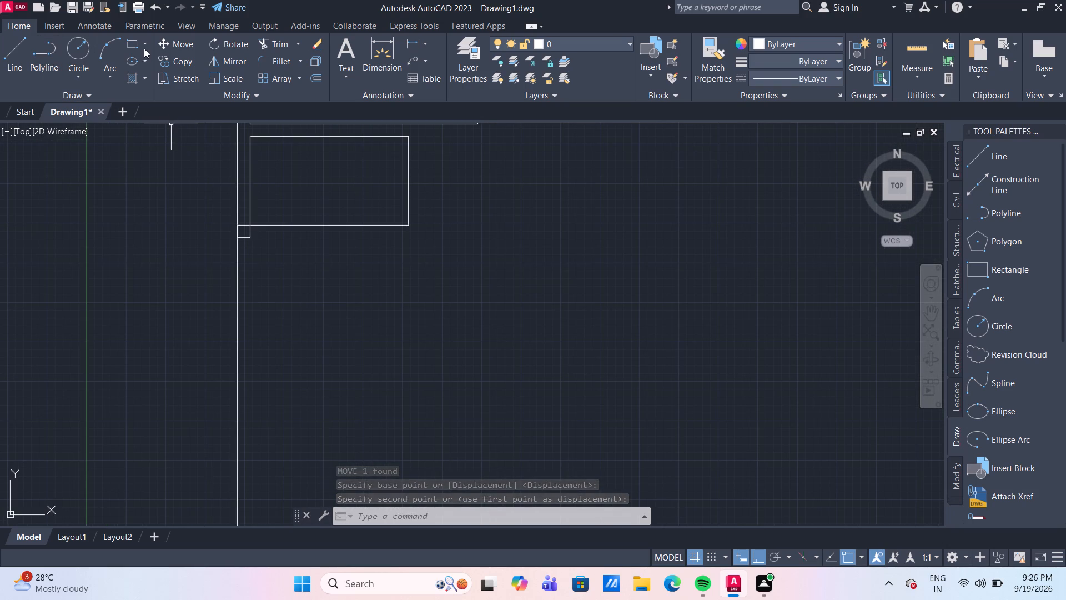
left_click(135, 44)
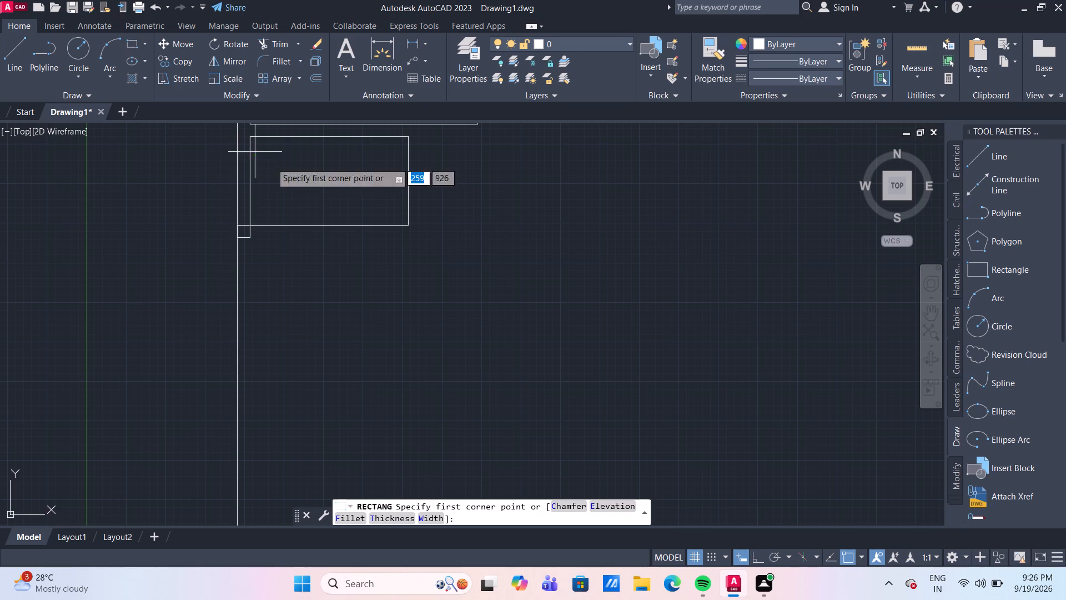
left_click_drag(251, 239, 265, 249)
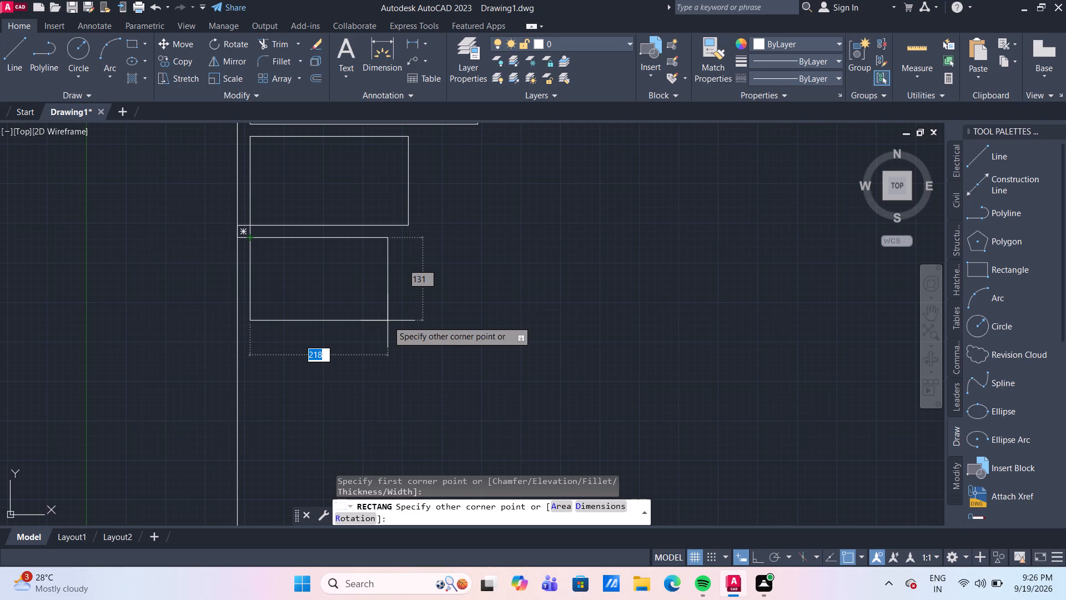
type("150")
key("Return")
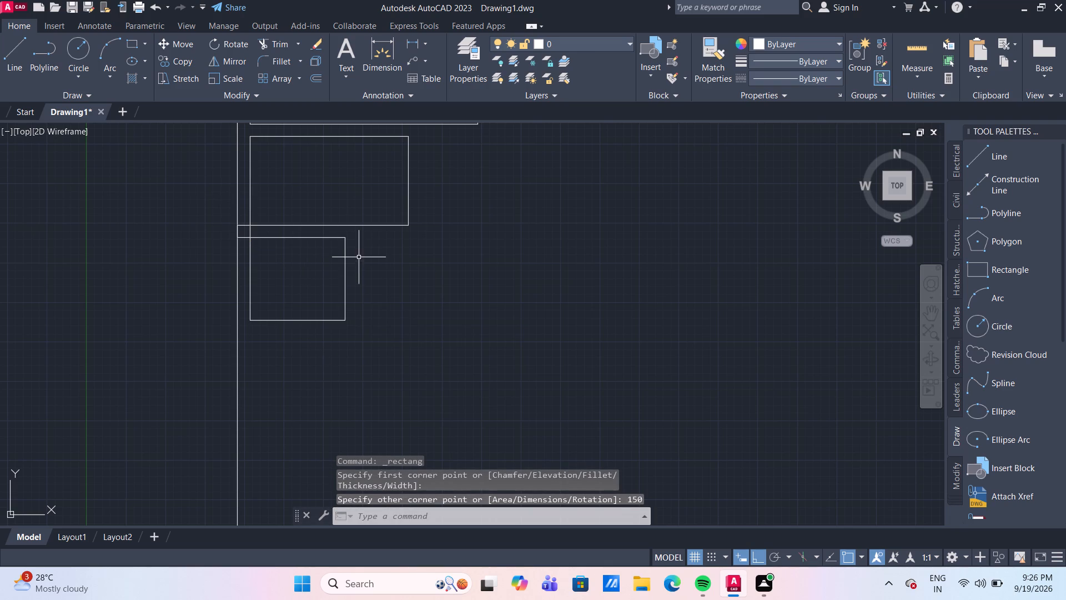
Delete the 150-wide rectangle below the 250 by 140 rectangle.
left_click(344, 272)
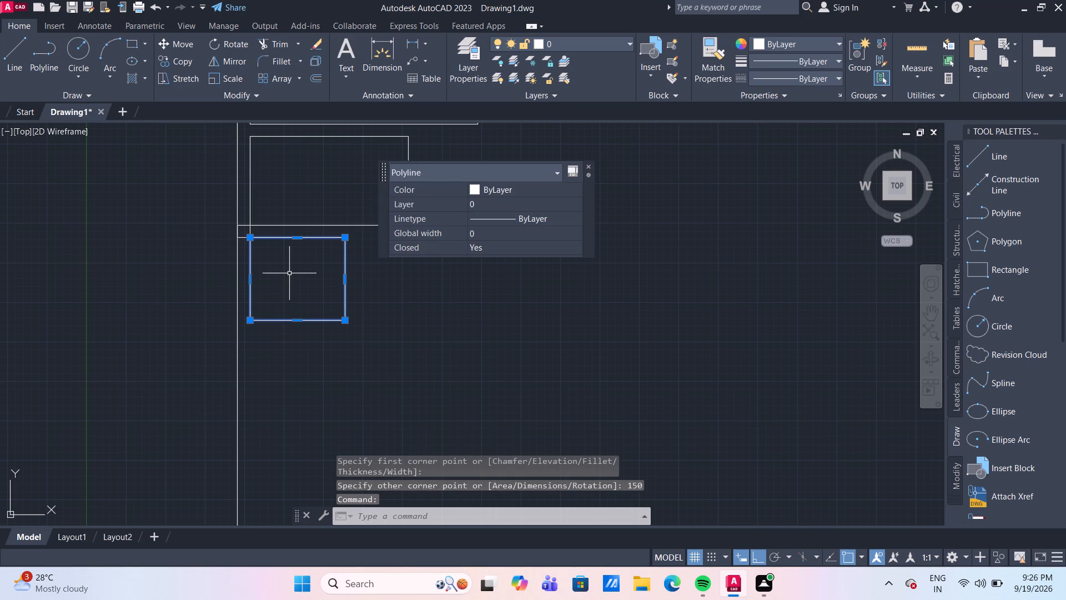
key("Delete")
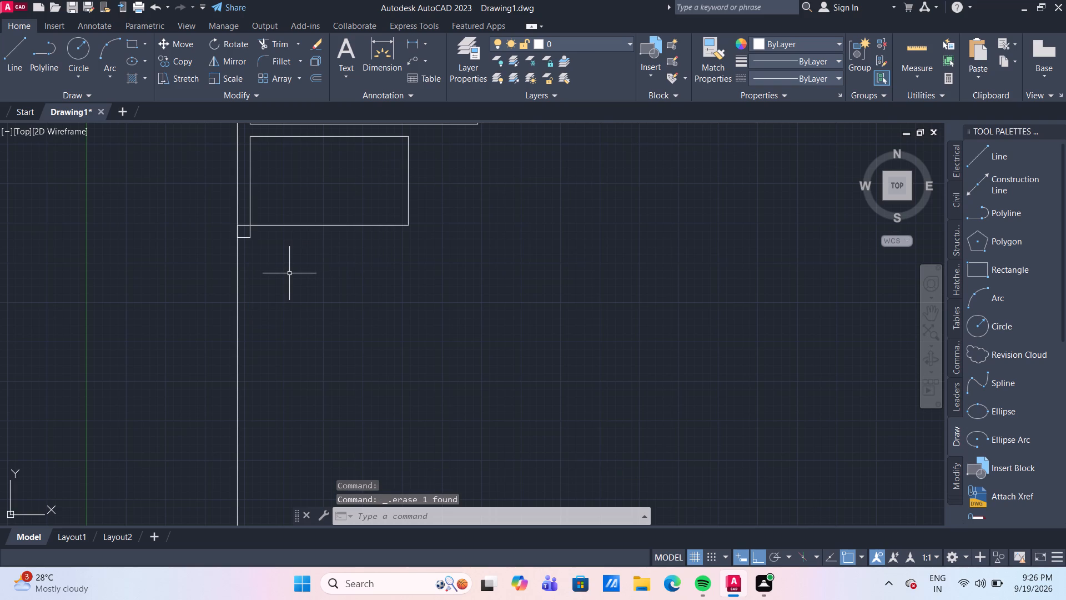
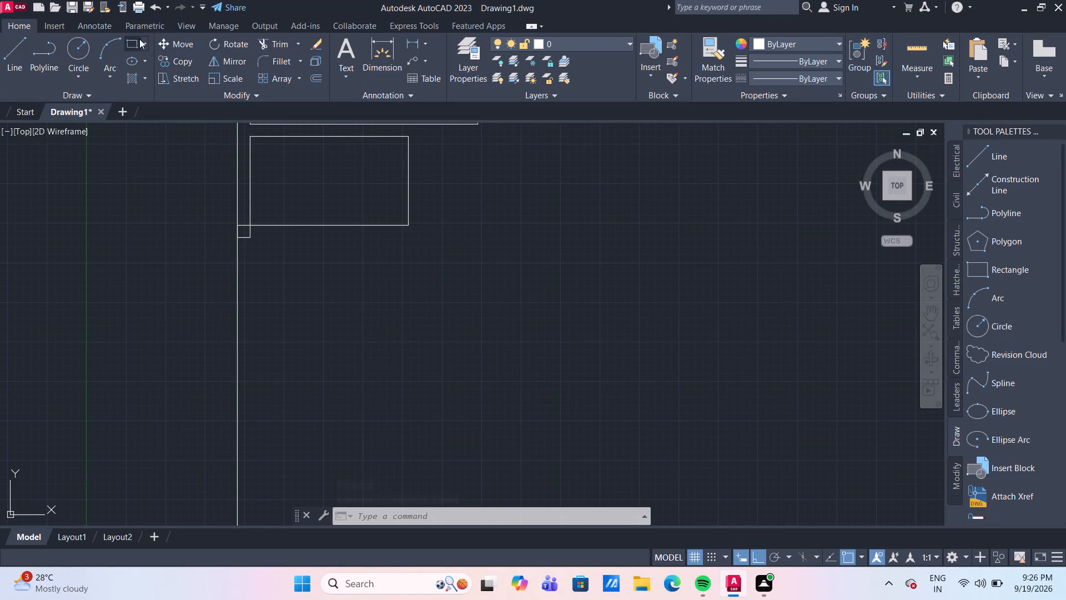
Draw a rectangle 250 wide and 150 high, down and right from the 20 by 20 square's lower-right corner.
left_click(132, 46)
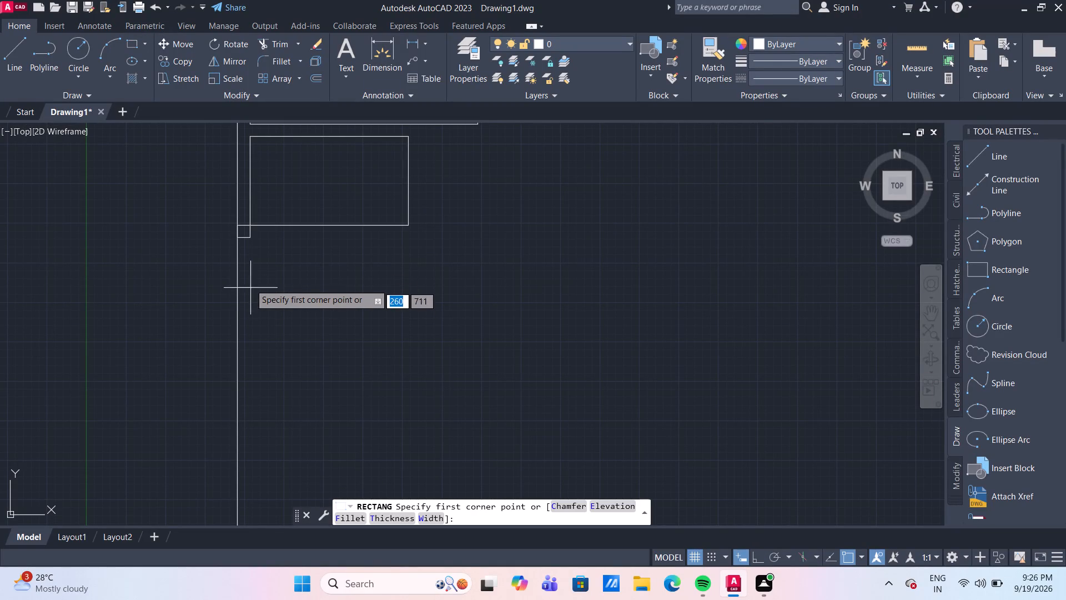
left_click(250, 243)
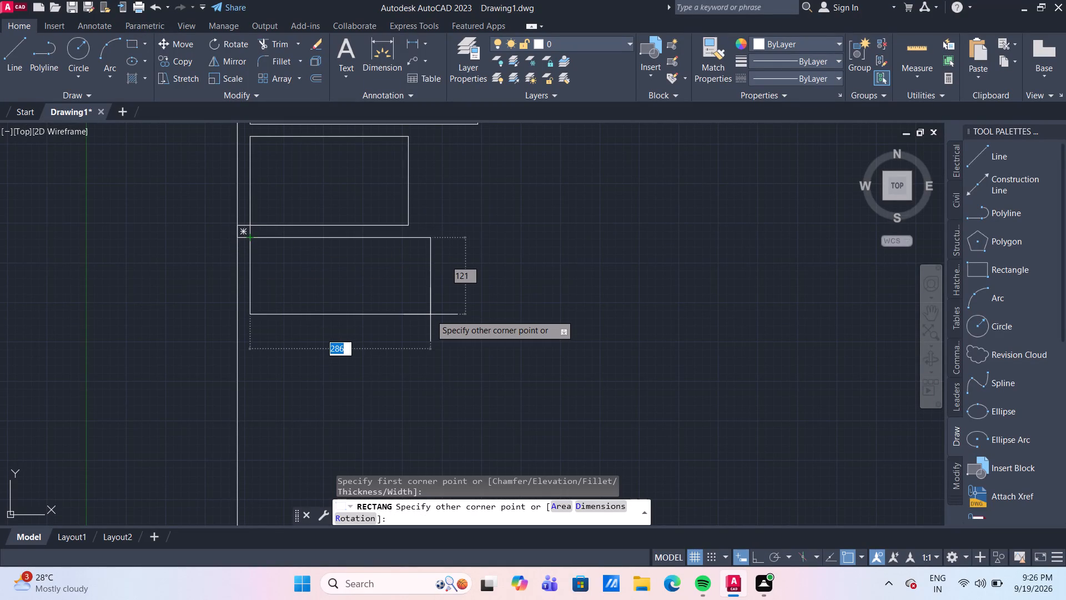
type("250")
key("Tab")
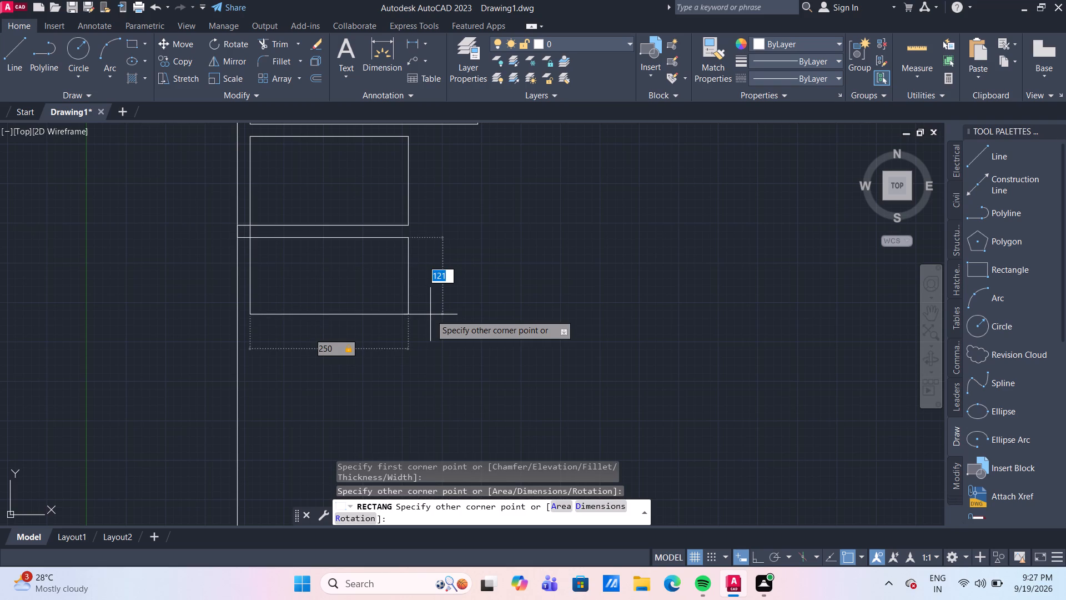
type("150")
key("Return")
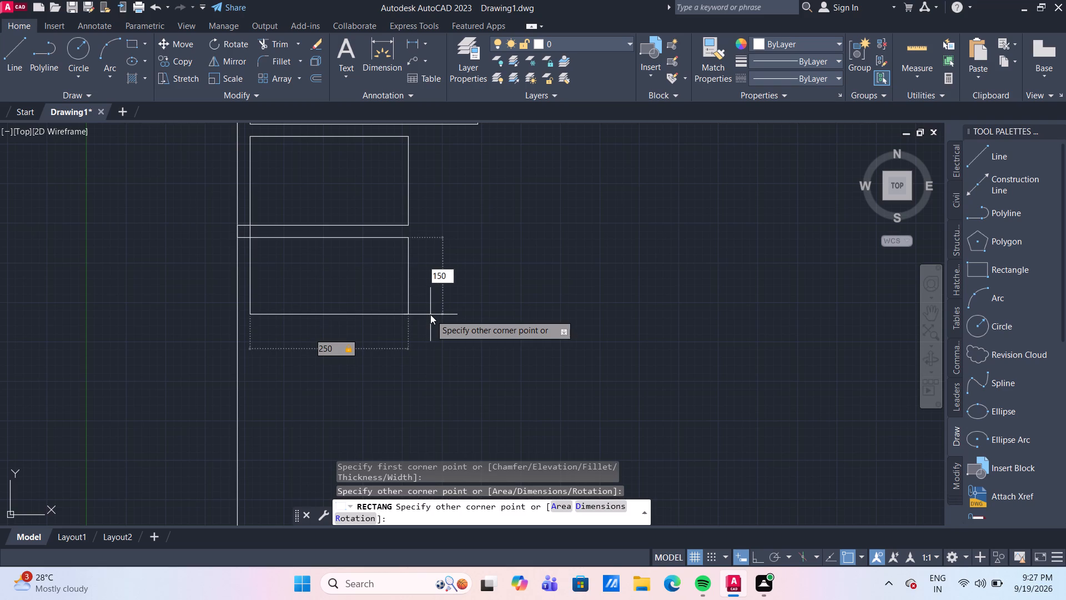
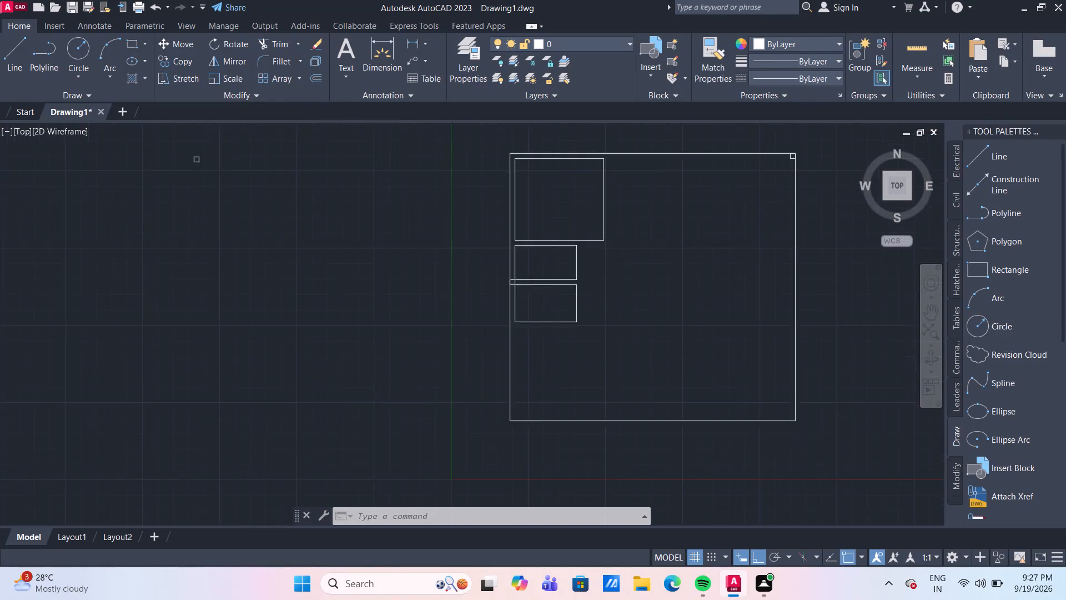
Draw a rectangle 360 wide and 350 high, down and left from the lower-left corner of the outline's upper-right 20 by 20 square.
middle_click_drag(691, 258, 585, 293)
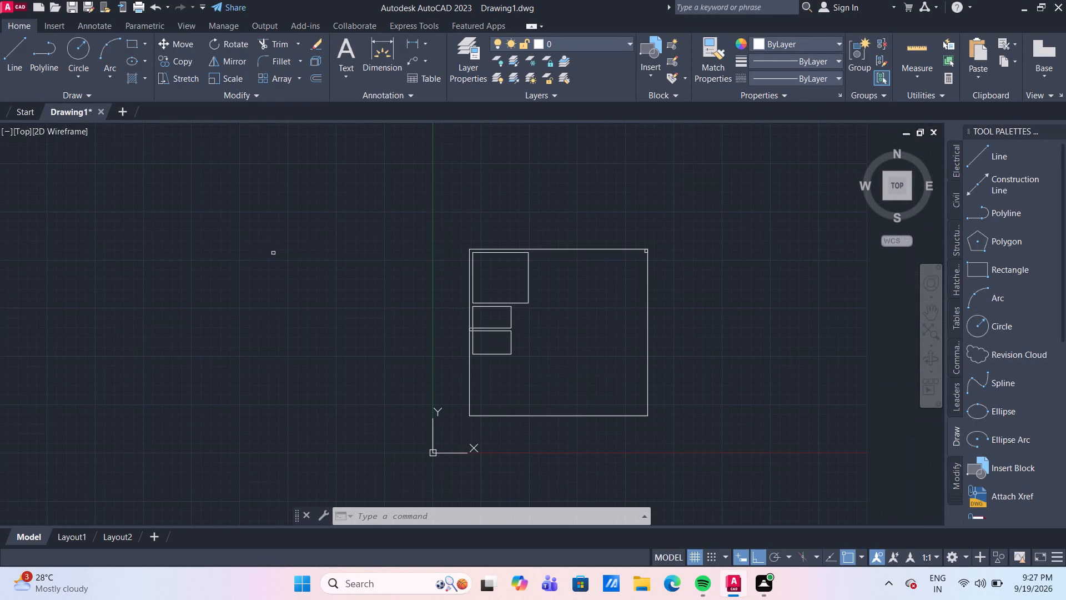
left_click(130, 49)
scroll(650, 320, "up", 2)
scroll(643, 153, "up", 3)
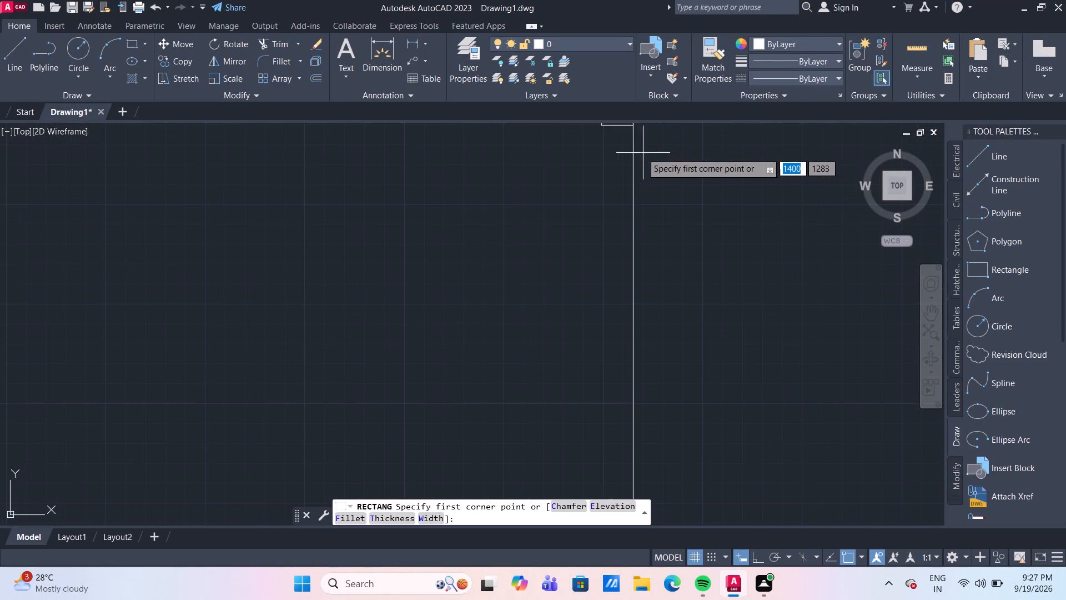
middle_click_drag(631, 153, 637, 215)
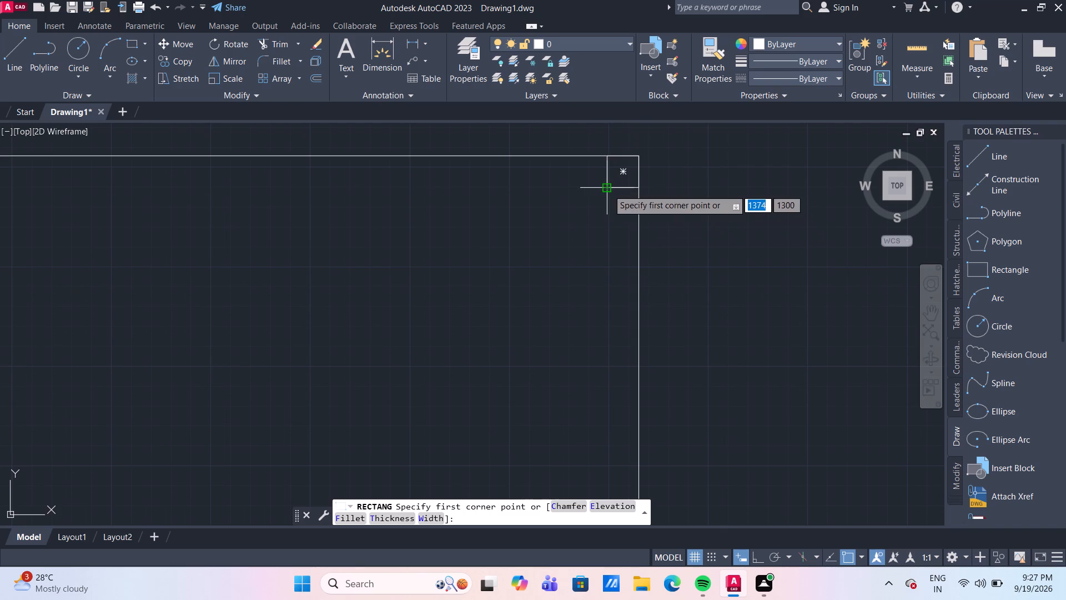
left_click_drag(607, 189, 605, 196)
scroll(470, 401, "down", 5)
middle_click_drag(468, 400, 505, 318)
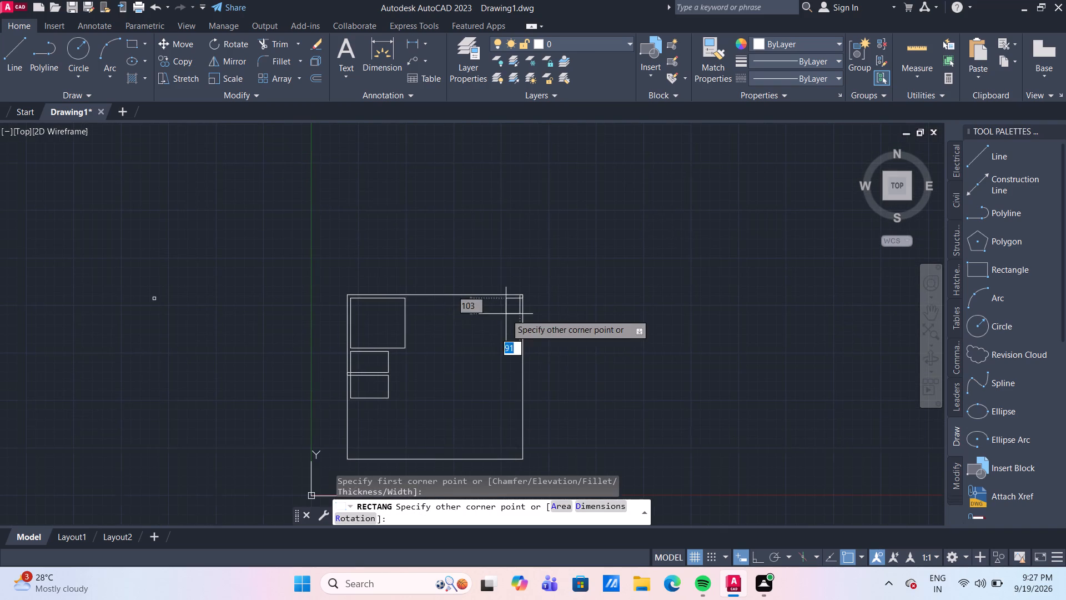
scroll(494, 340, "up", 1)
scroll(494, 340, "down", 2)
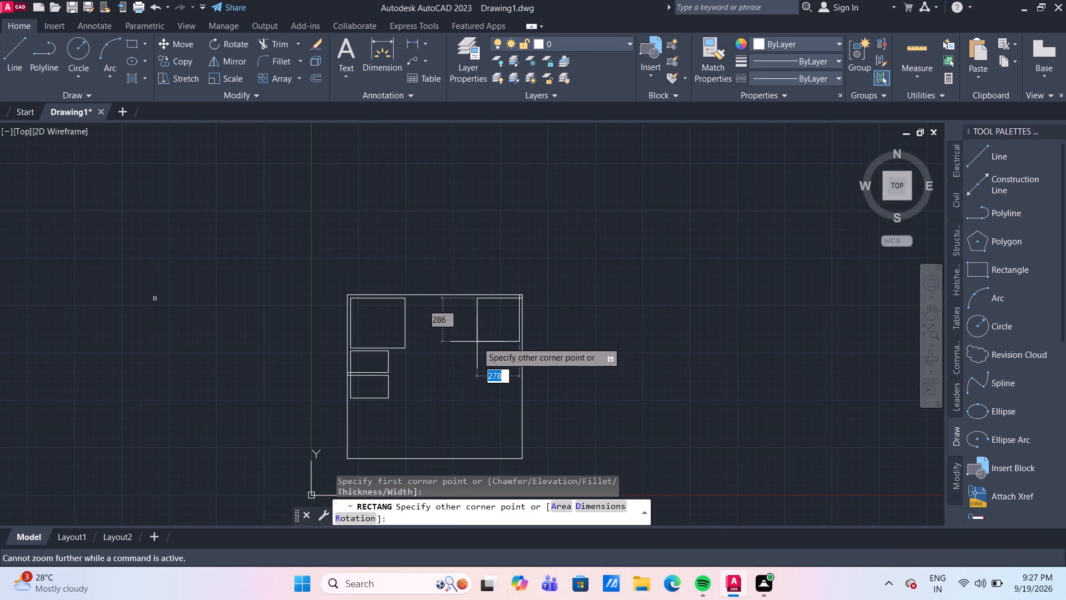
scroll(477, 343, "up", 2)
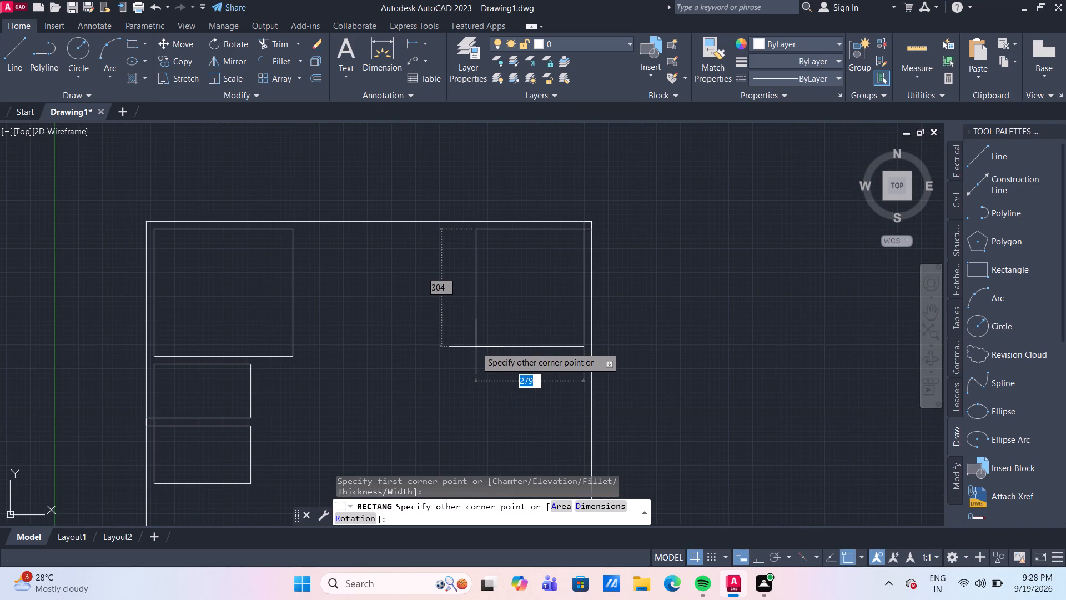
type("360")
key("Tab")
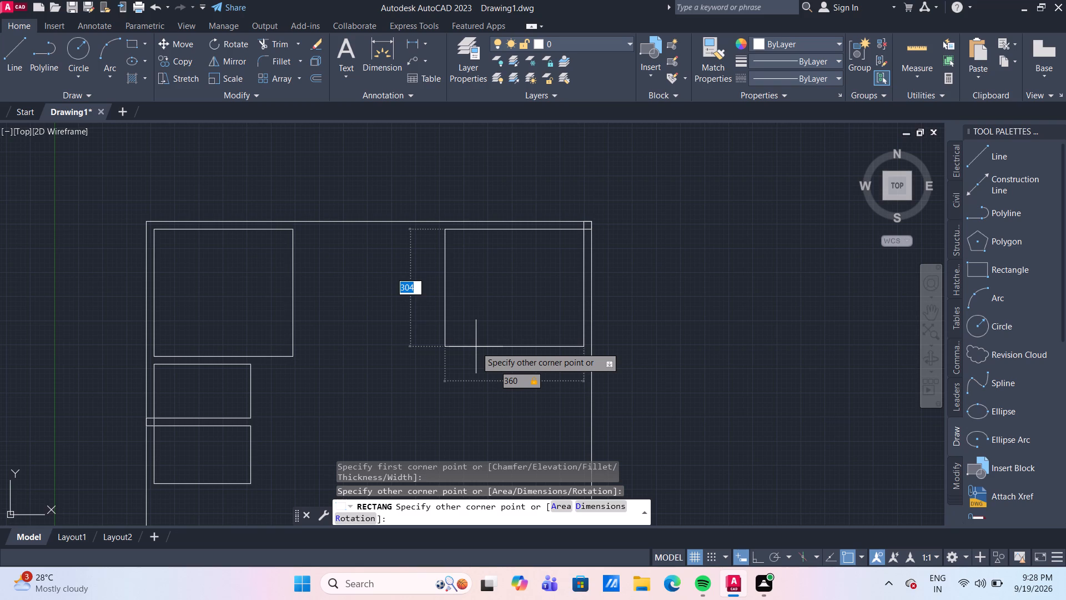
type("350")
key("Return")
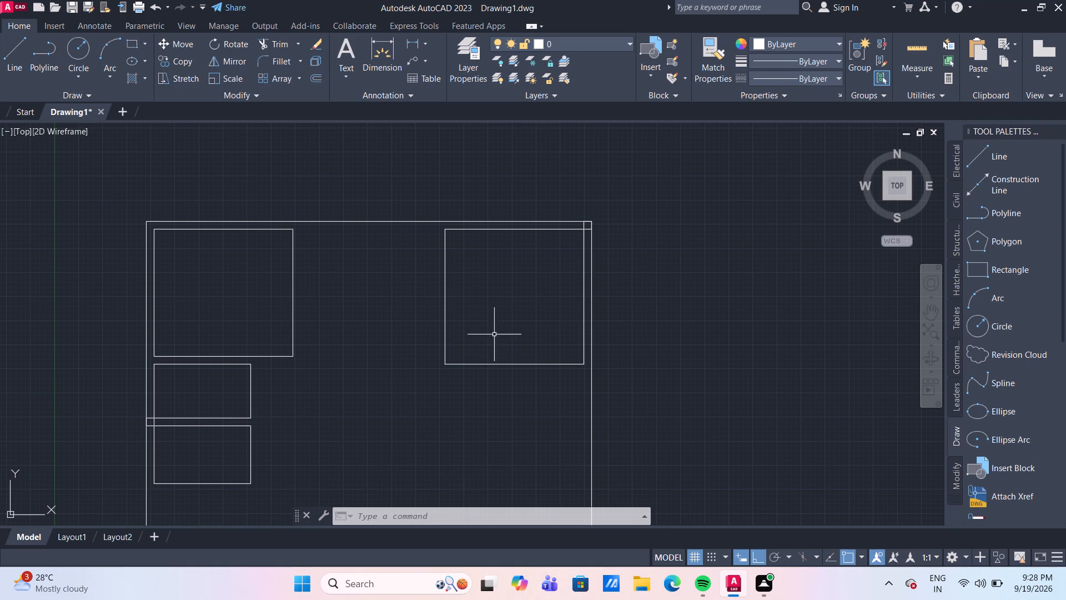
Move the 20 by 20 square from its upper-left corner onto the lower-right corner of the 360 by 350 rectangle.
left_click(589, 228)
key("m")
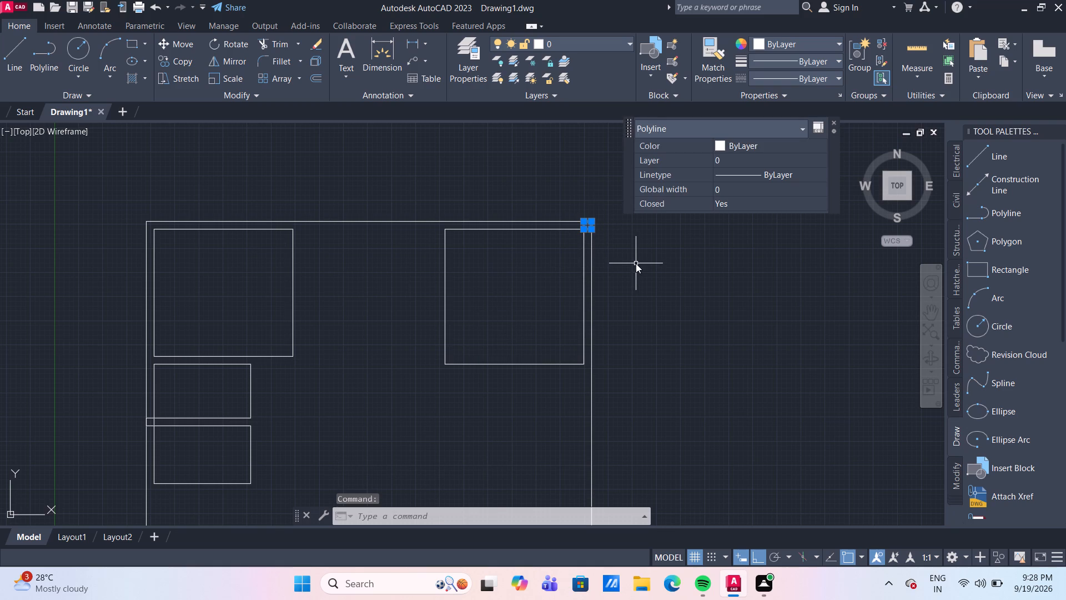
key("Return")
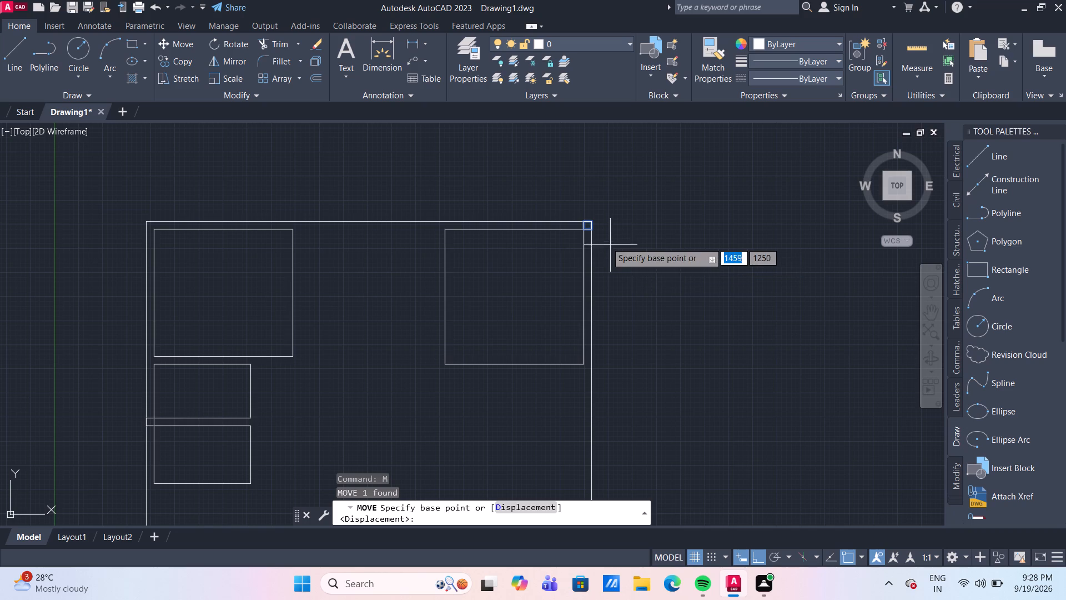
scroll(599, 217, "up", 2)
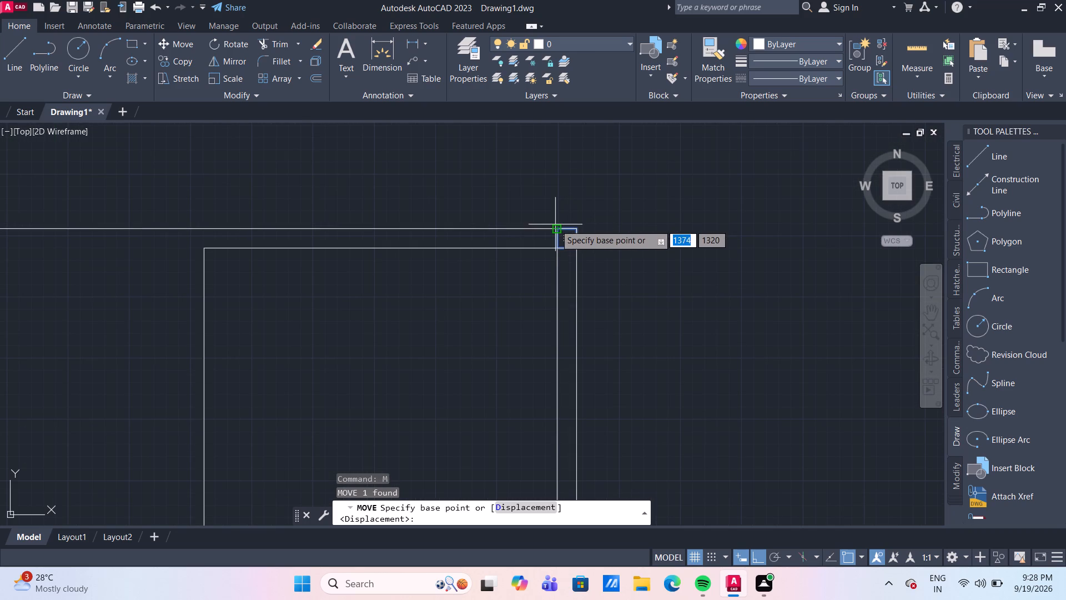
left_click(555, 227)
scroll(580, 322, "down", 2)
middle_click_drag(580, 322, 555, 207)
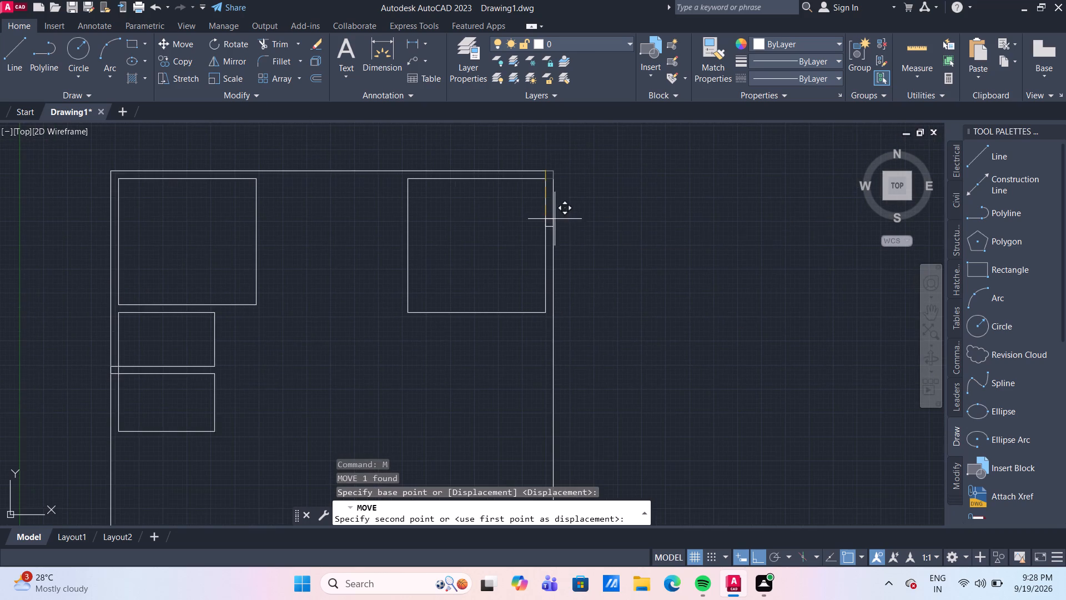
scroll(549, 284, "up", 3)
left_click(533, 389)
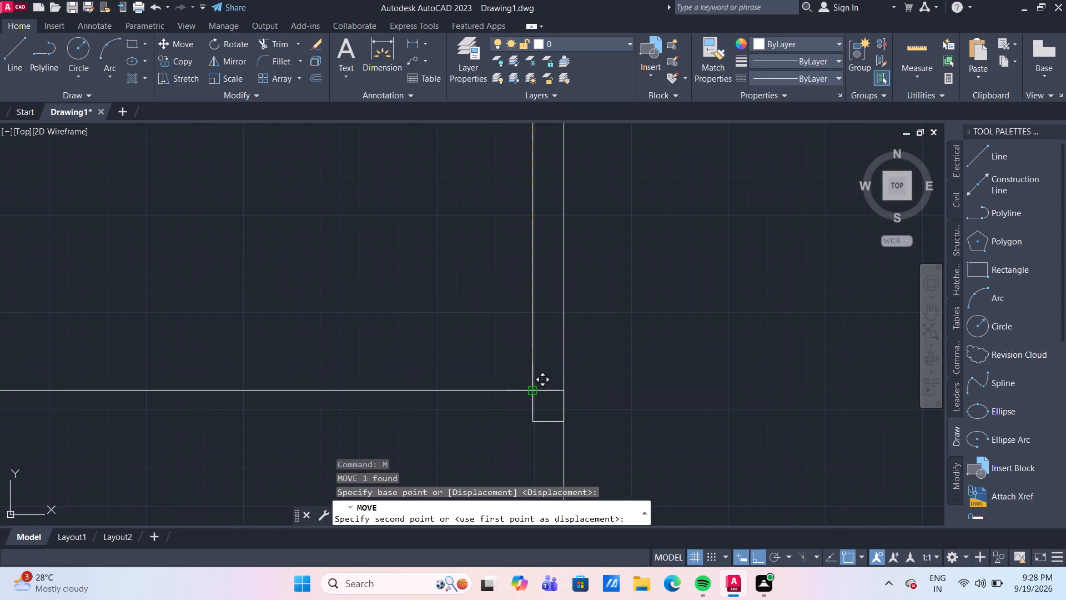
Draw a rectangle 128 wide and 180 high, down and left from the moved square's lower-left corner.
scroll(630, 352, "down", 3)
middle_click_drag(630, 352, 604, 221)
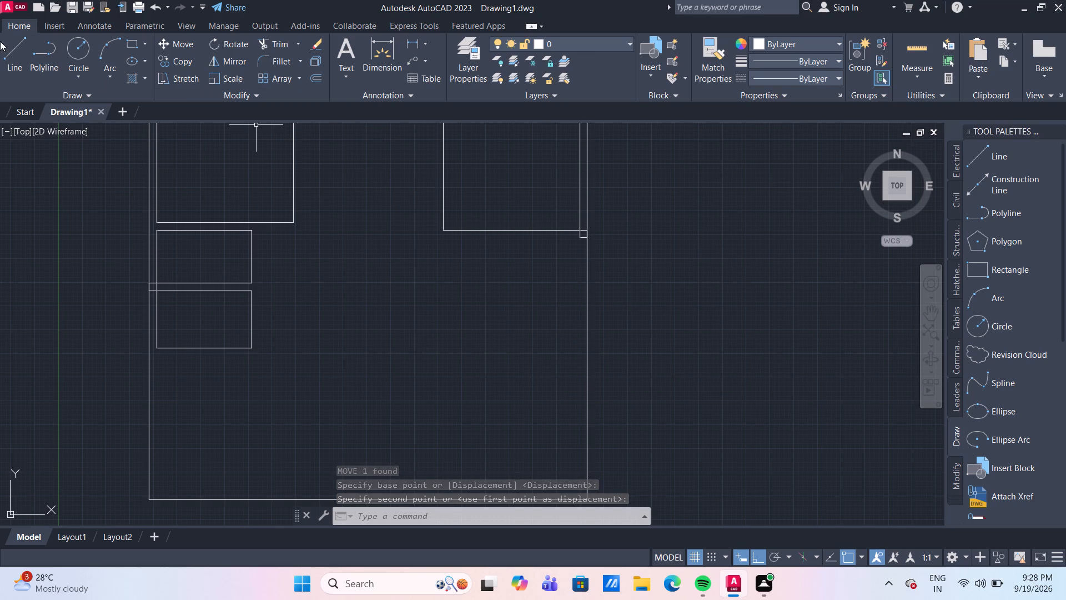
left_click(130, 42)
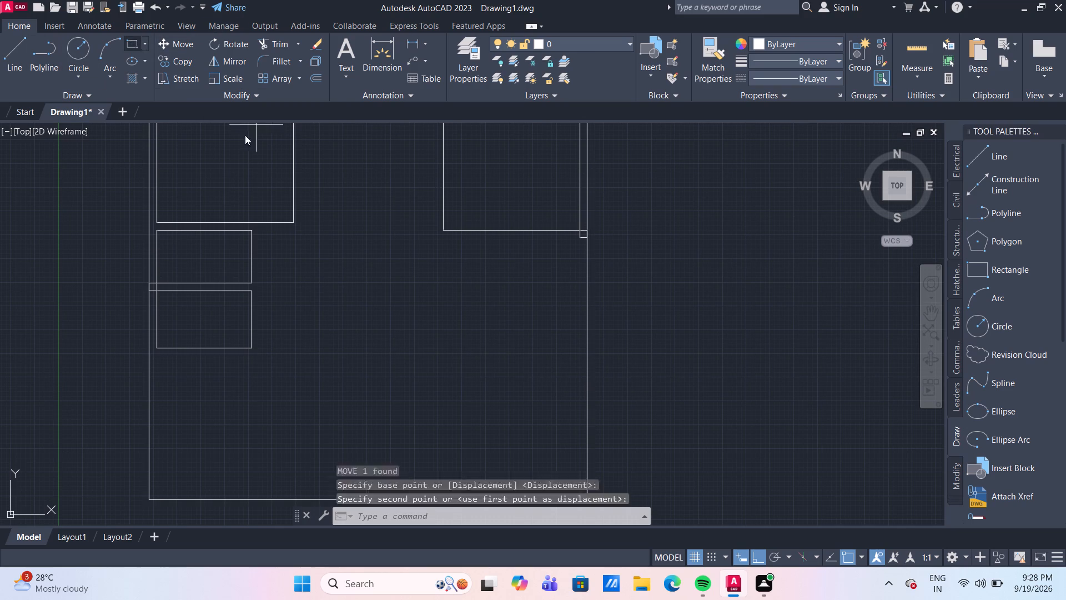
scroll(599, 249, "up", 3)
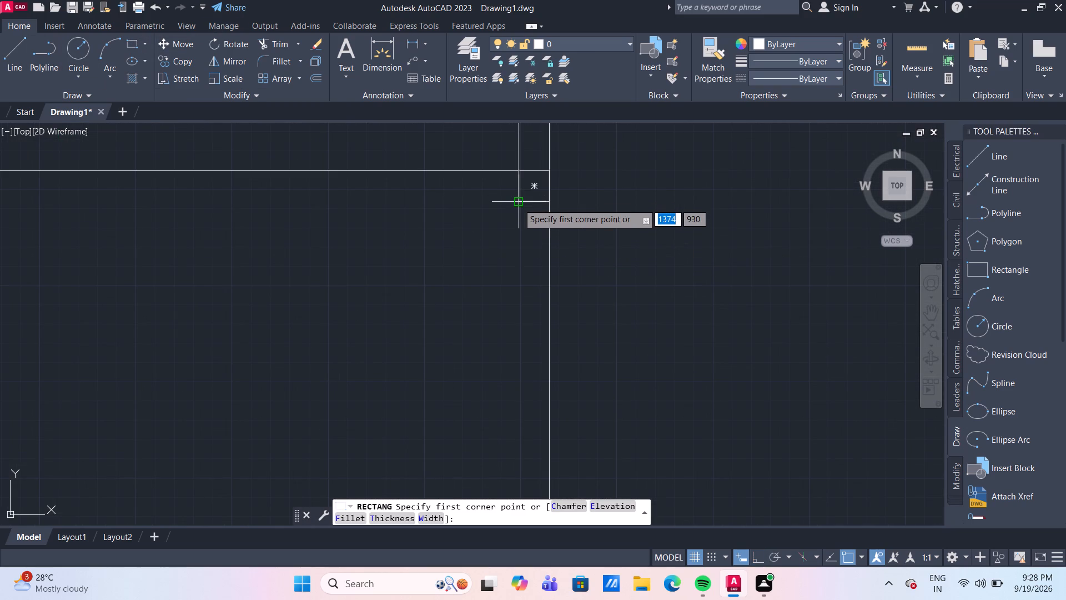
left_click_drag(518, 203, 514, 212)
scroll(433, 328, "down", 3)
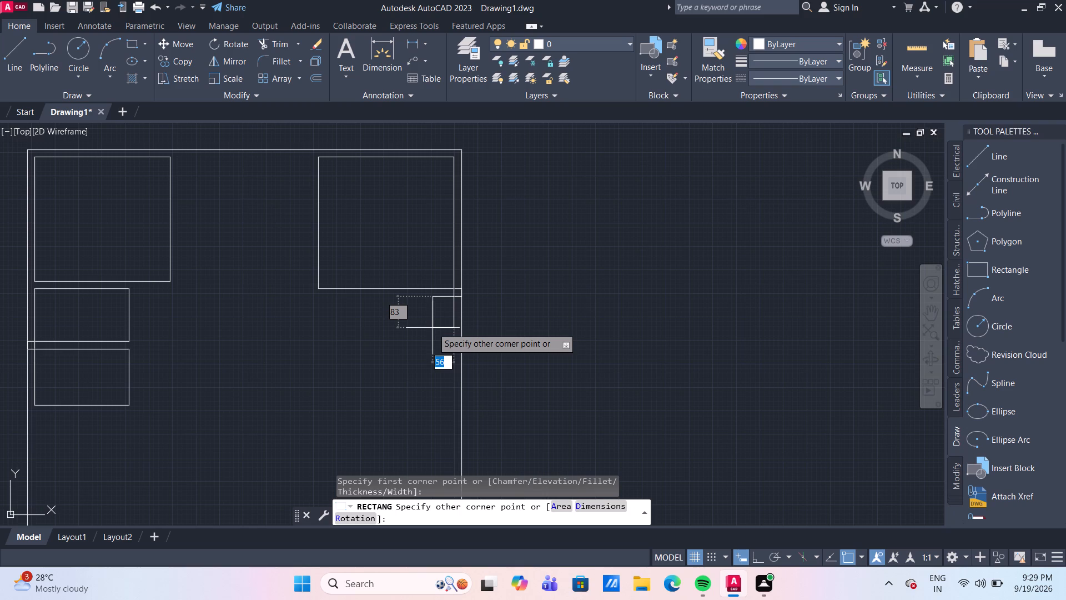
type("128")
key("Tab")
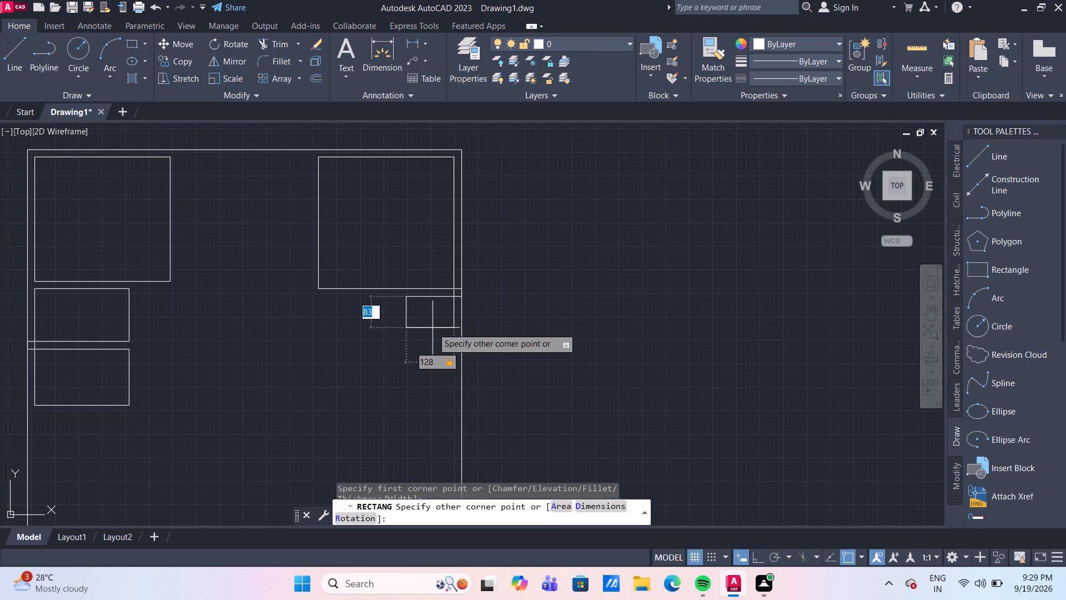
type("180")
key("Return")
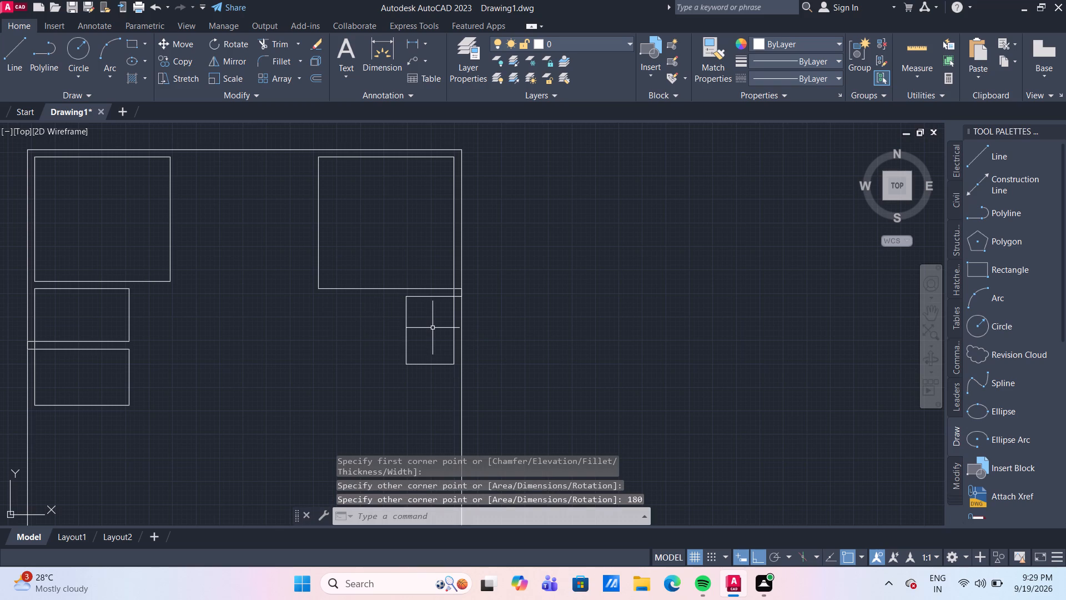
Move the 20 by 20 square from its upper-left corner onto the lower-right corner of the 128 by 180 rectangle.
middle_click_drag(500, 382, 500, 377)
middle_click_drag(500, 377, 473, 287)
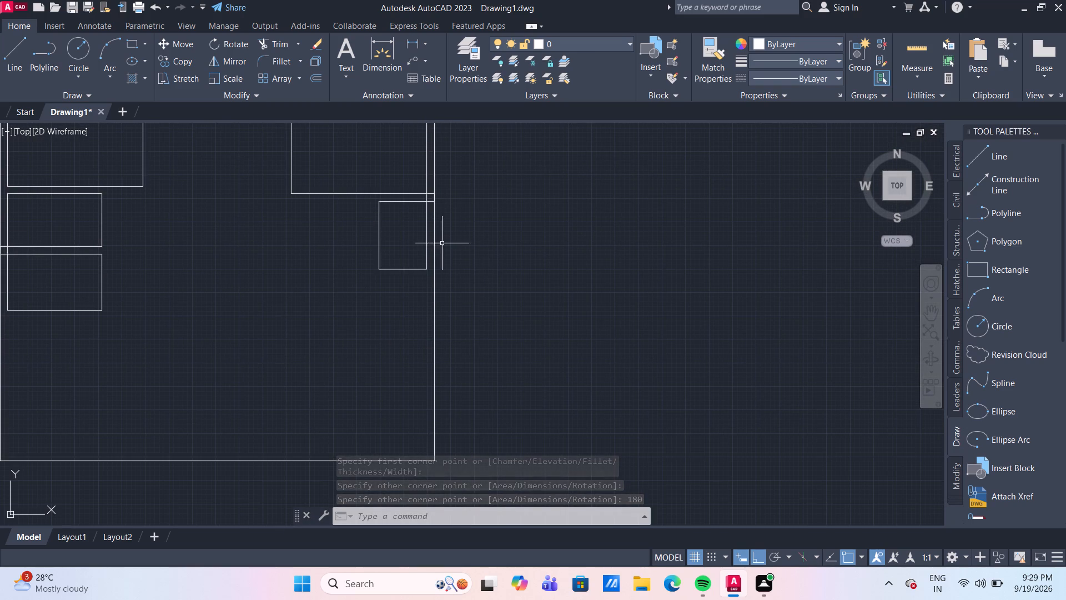
scroll(429, 201, "up", 2)
left_click(429, 201)
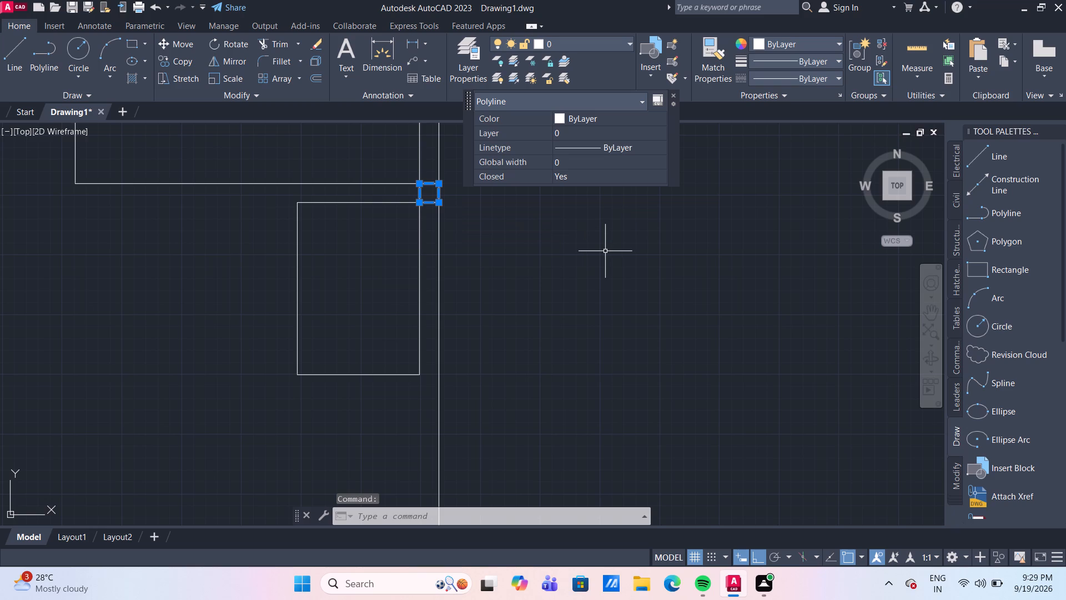
key("m")
key("Return")
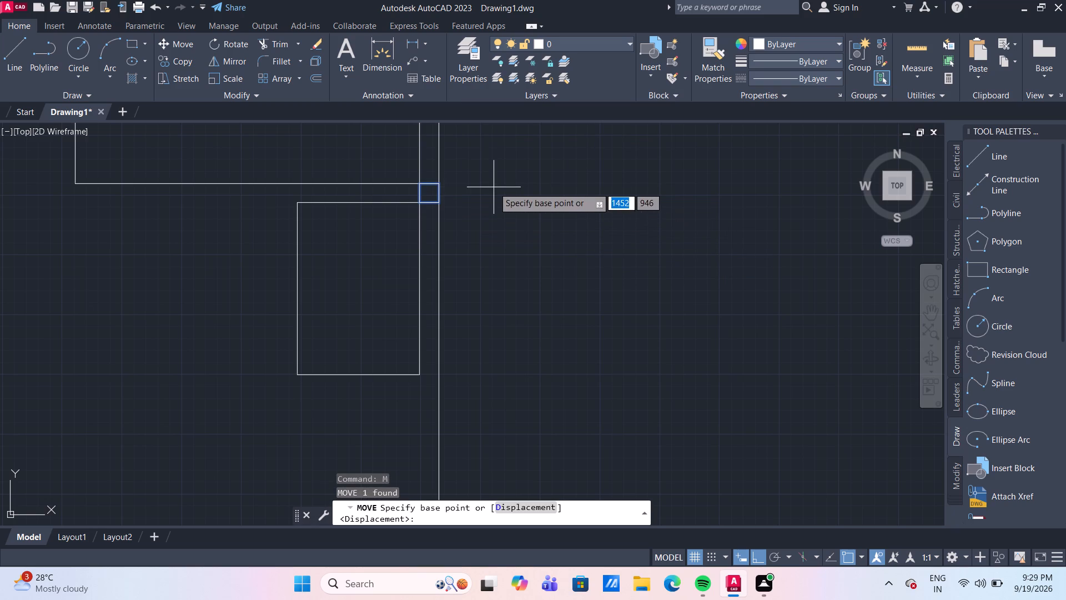
left_click(421, 187)
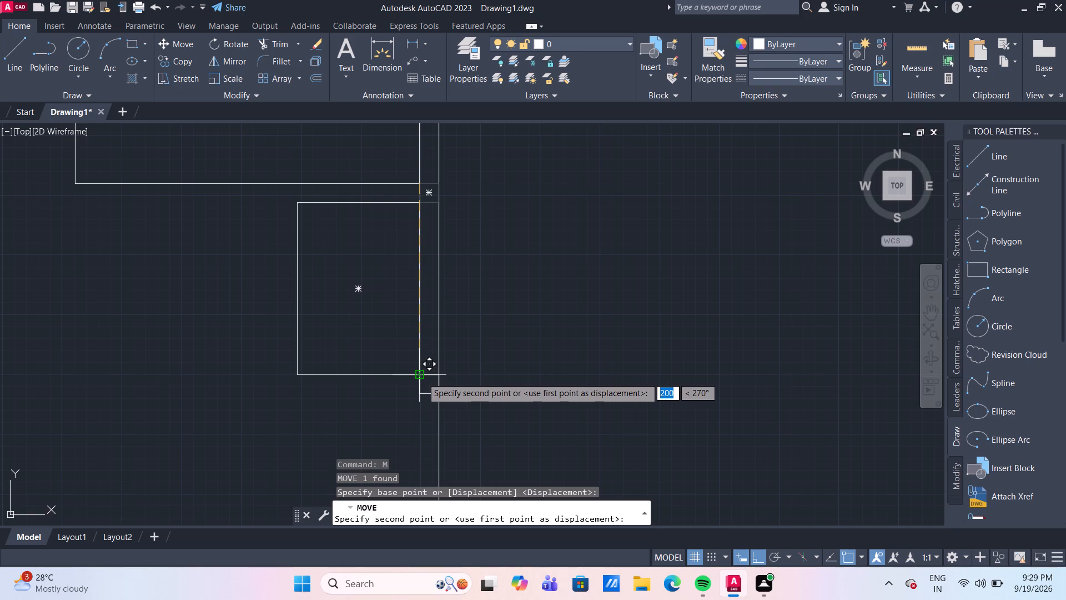
left_click(422, 377)
Draw a rectangle 360 wide and 320 high, down and left from the square's lower-left corner below the 128 by 180 rectangle.
scroll(587, 379, "down", 2)
middle_click_drag(580, 379, 588, 287)
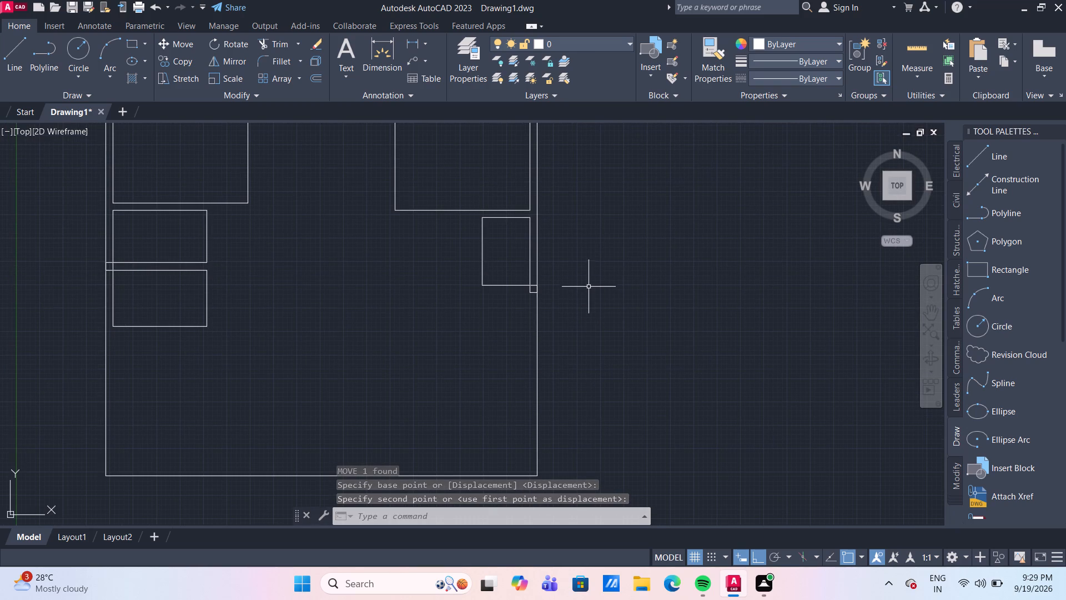
left_click(134, 47)
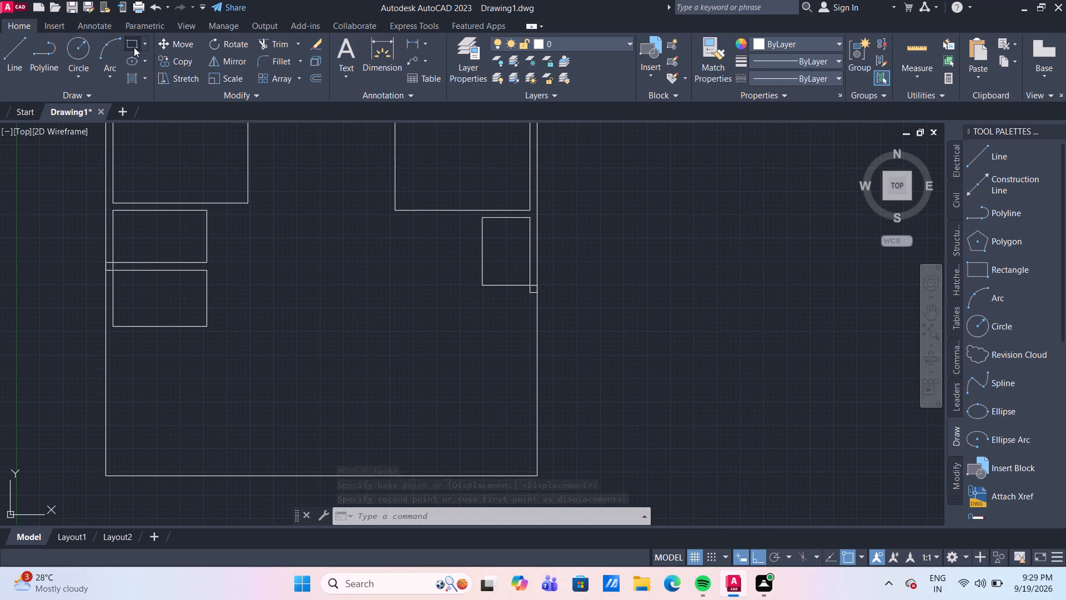
scroll(530, 297, "up", 3)
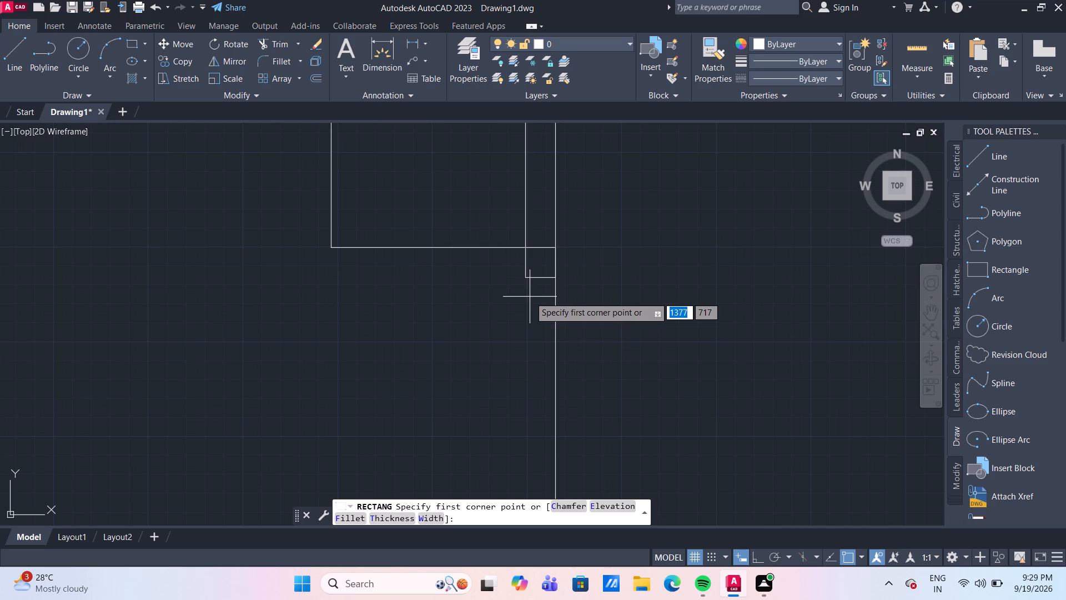
left_click(525, 278)
scroll(475, 367, "down", 5)
middle_click_drag(475, 368, 480, 344)
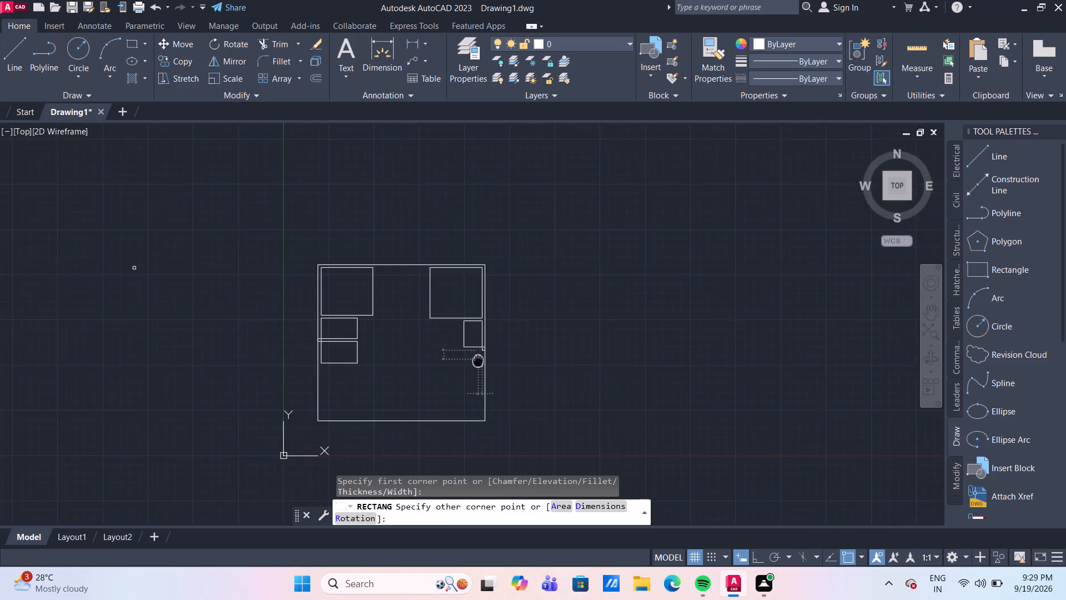
middle_click_drag(480, 344, 480, 324)
scroll(449, 337, "up", 3)
scroll(449, 356, "down", 2)
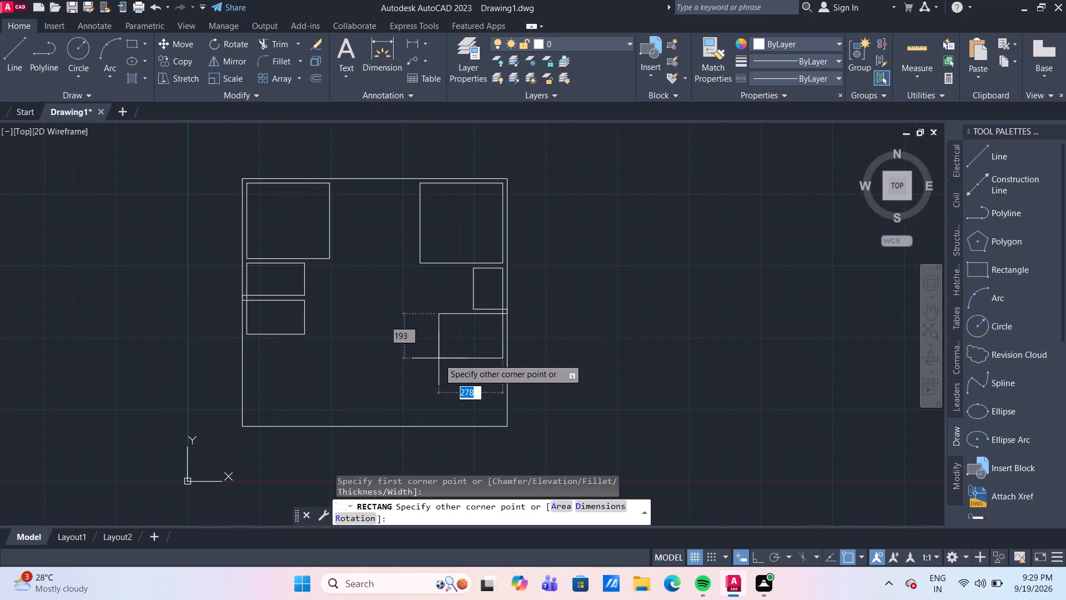
type("360")
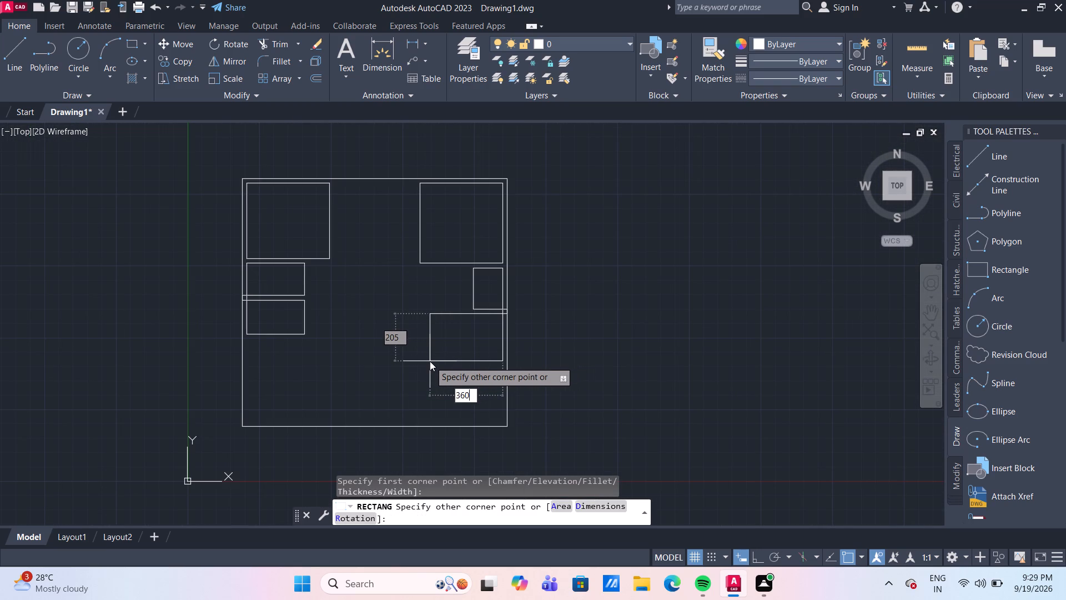
key("Tab")
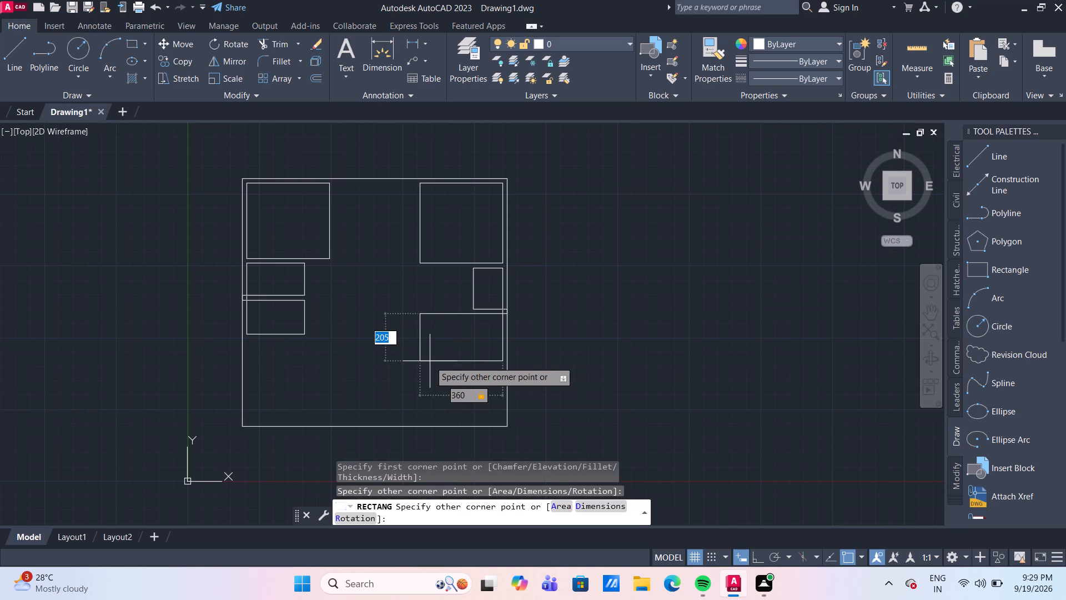
type("320")
key("Return")
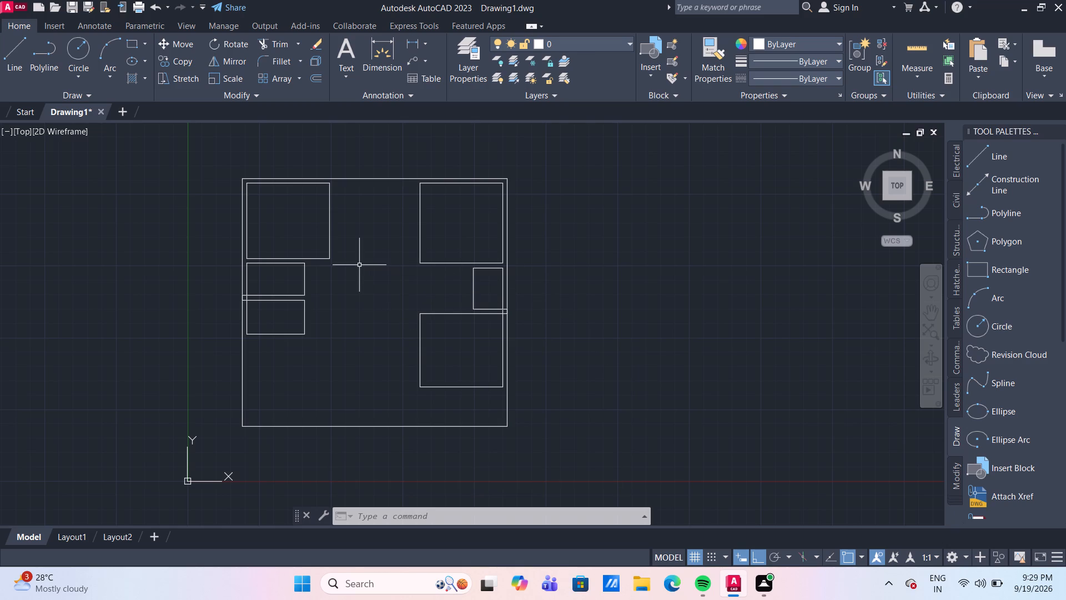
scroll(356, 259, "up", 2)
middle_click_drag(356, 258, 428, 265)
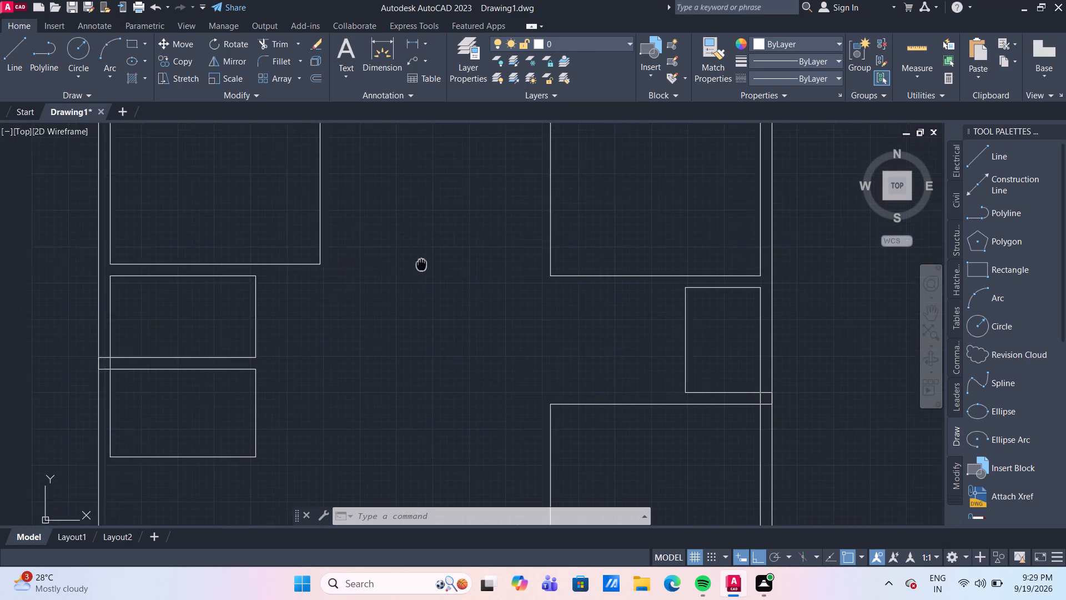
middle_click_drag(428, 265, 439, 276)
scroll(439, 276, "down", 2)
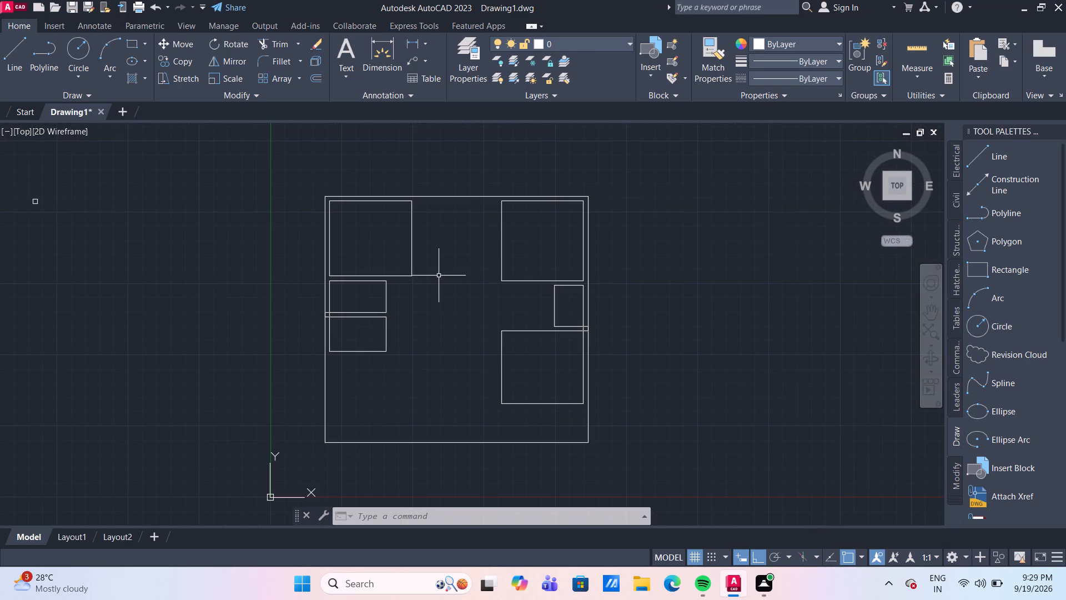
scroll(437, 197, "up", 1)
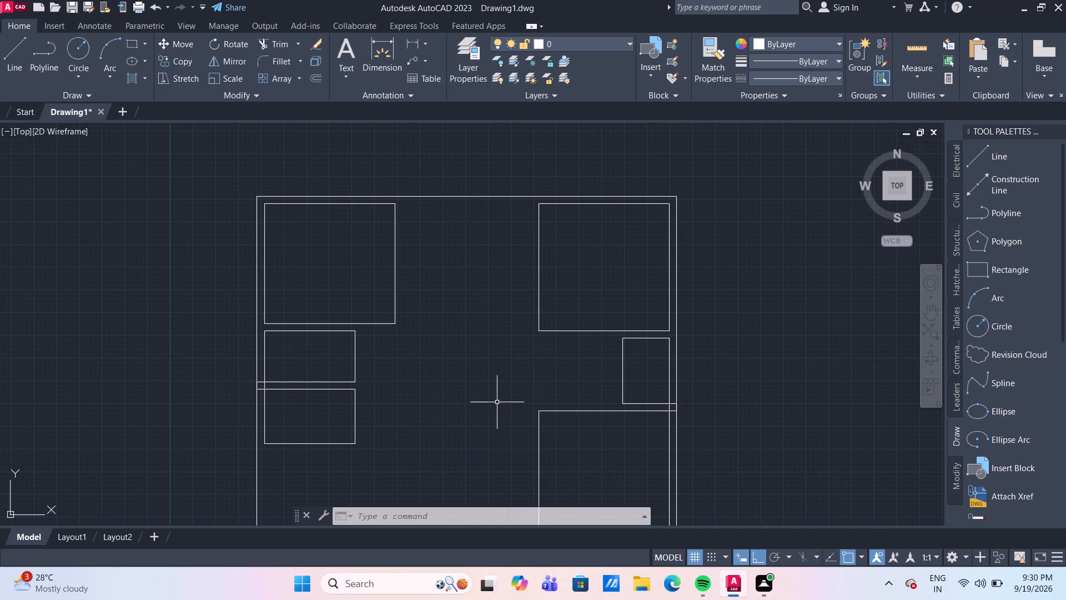
Move the 20 by 20 square below the 128 by 180 rectangle from its upper-right corner onto the 360 by 350 rectangle's upper-left corner.
middle_click_drag(645, 387, 598, 273)
scroll(619, 292, "up", 2)
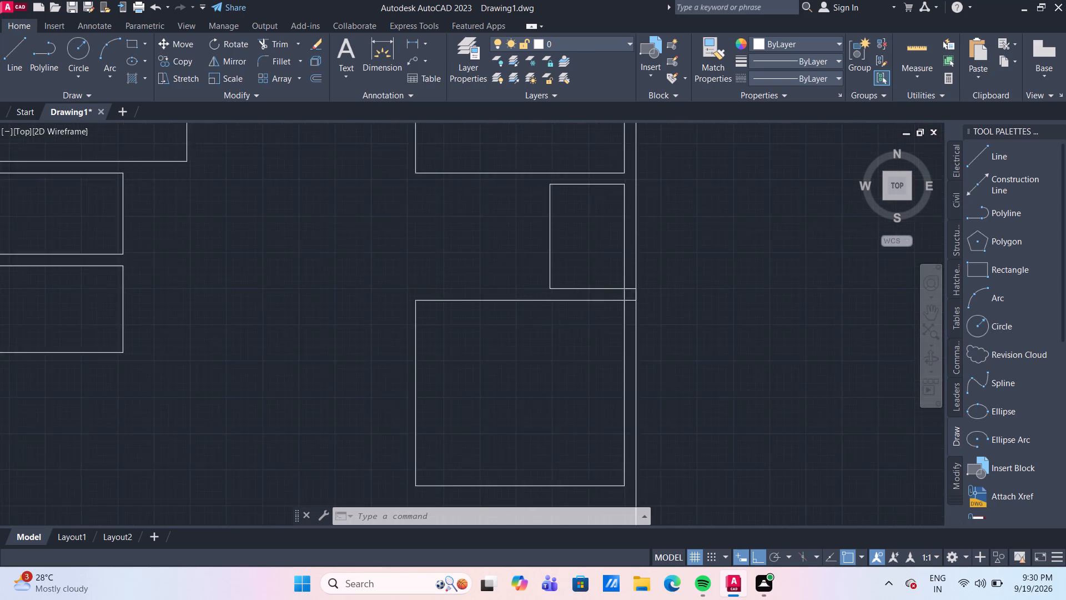
left_click(625, 296)
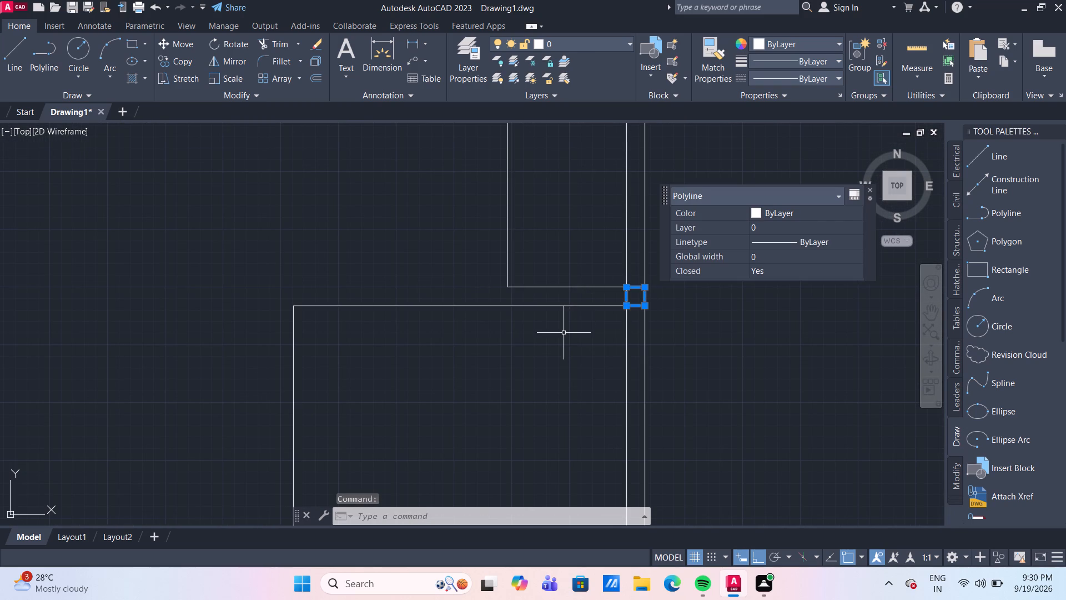
key("m")
key("Return")
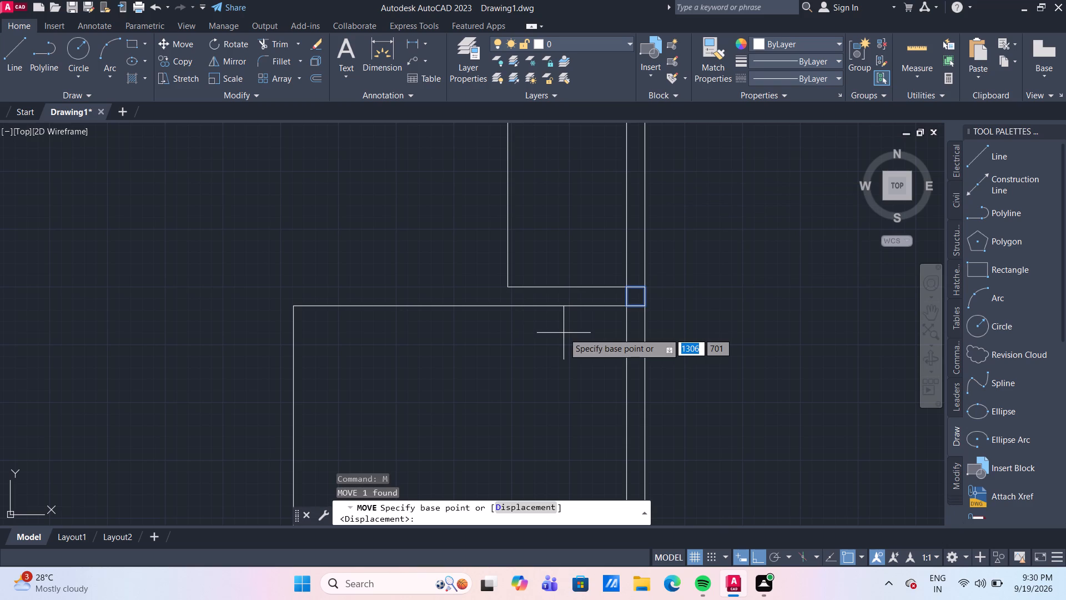
left_click(643, 288)
scroll(514, 252, "down", 4)
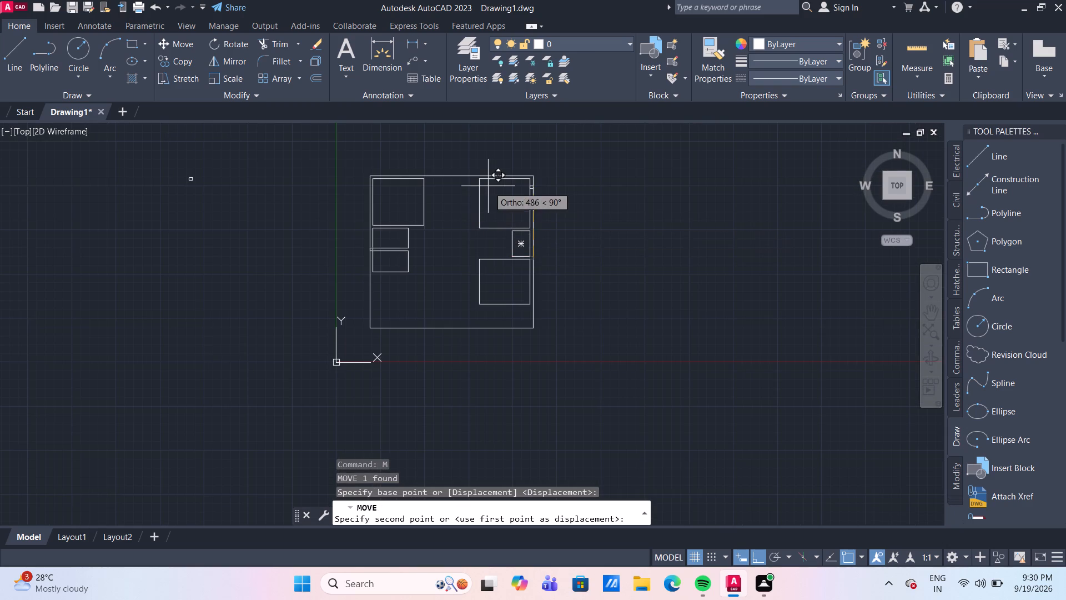
middle_click_drag(488, 186, 490, 335)
scroll(476, 322, "up", 4)
middle_click_drag(484, 249, 484, 250)
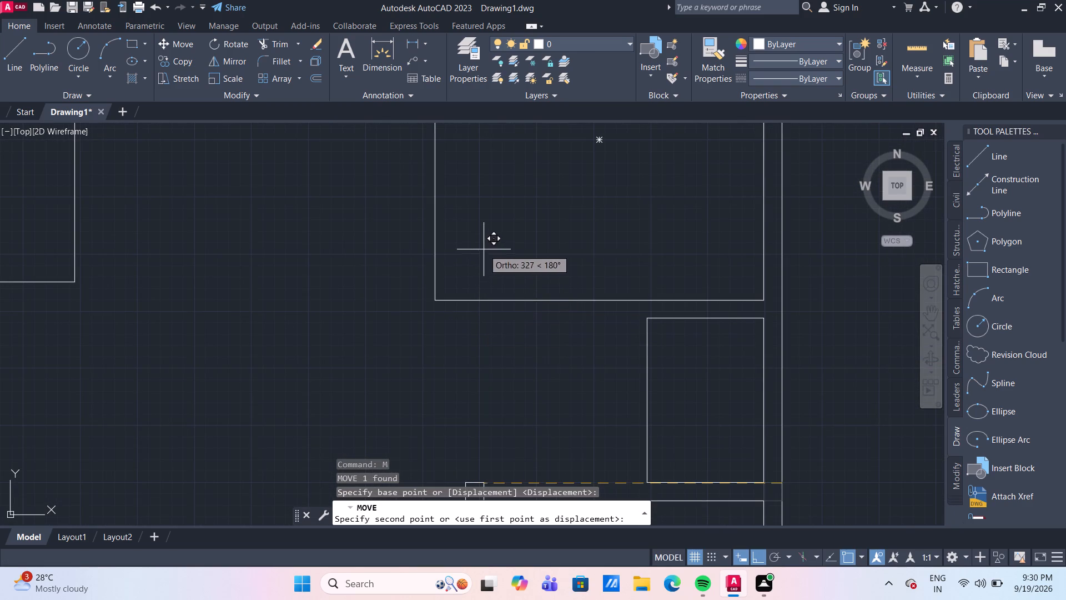
middle_click_drag(484, 250, 513, 581)
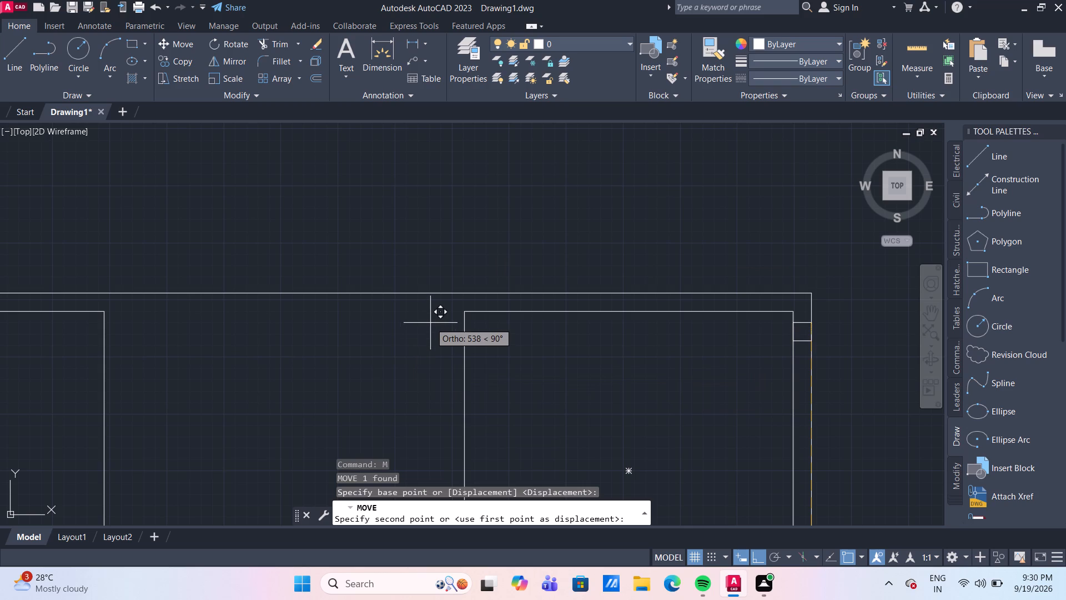
left_click(461, 311)
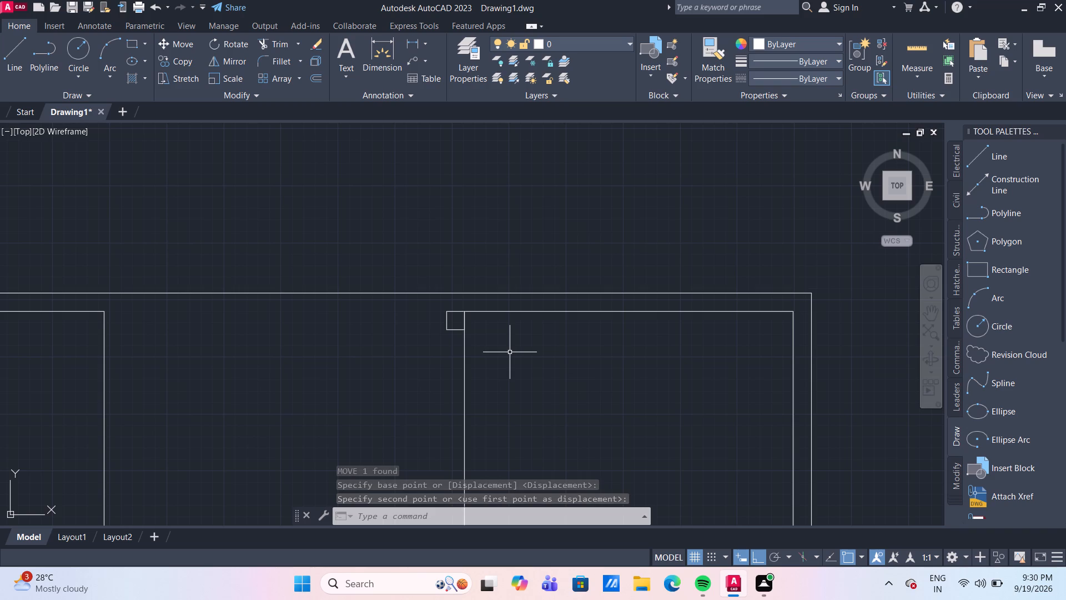
Offset the outline's left edge outward by 30.
scroll(510, 352, "down", 2)
middle_click_drag(517, 369, 514, 266)
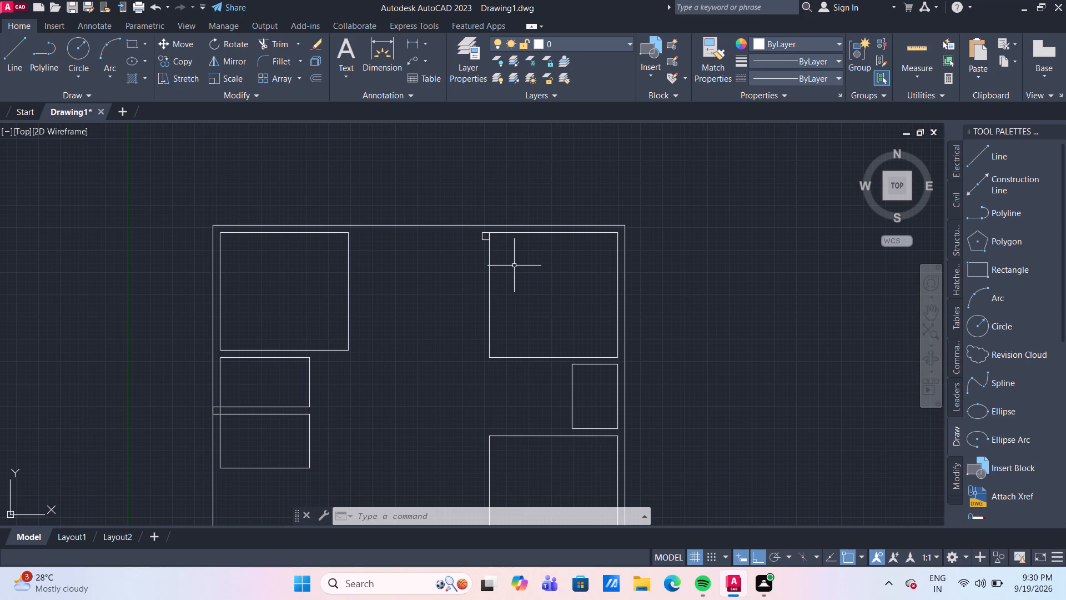
scroll(514, 266, "down", 1)
middle_click_drag(419, 424, 419, 376)
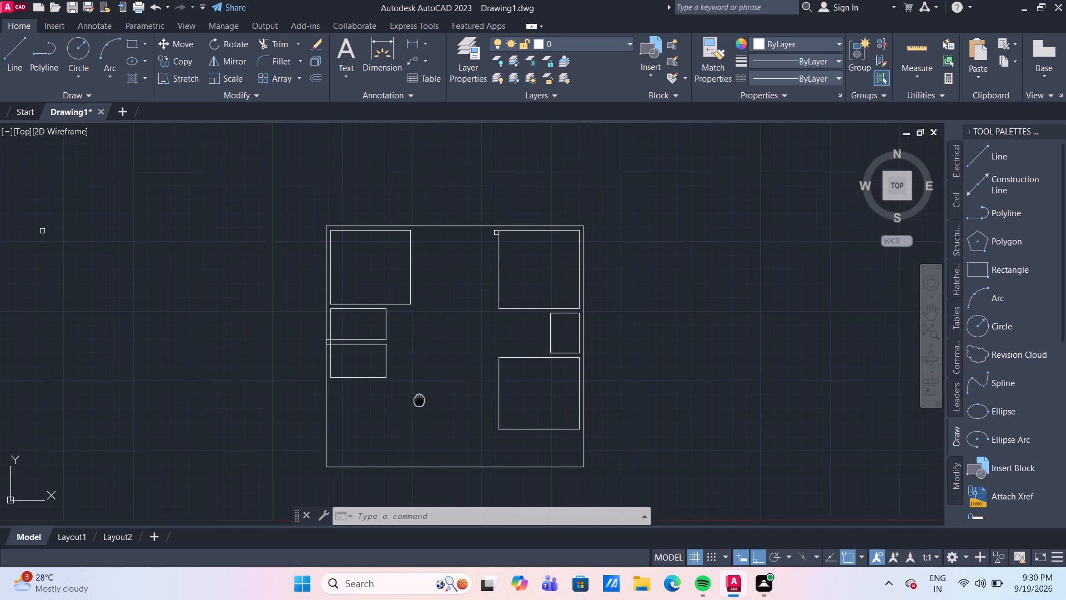
middle_click_drag(419, 376, 428, 317)
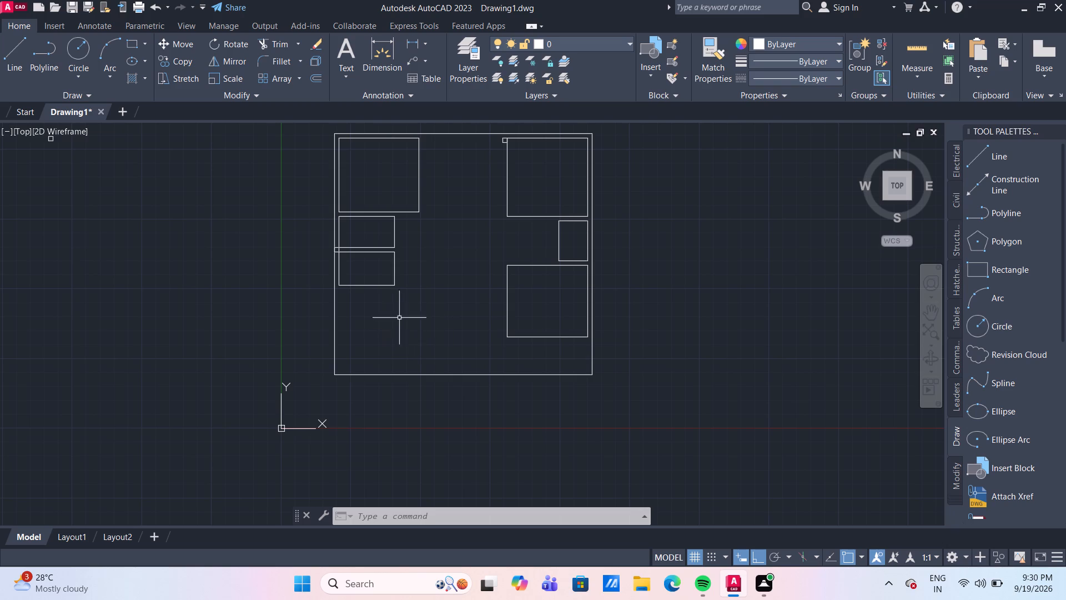
scroll(350, 281, "up", 2)
middle_click_drag(350, 268, 369, 264)
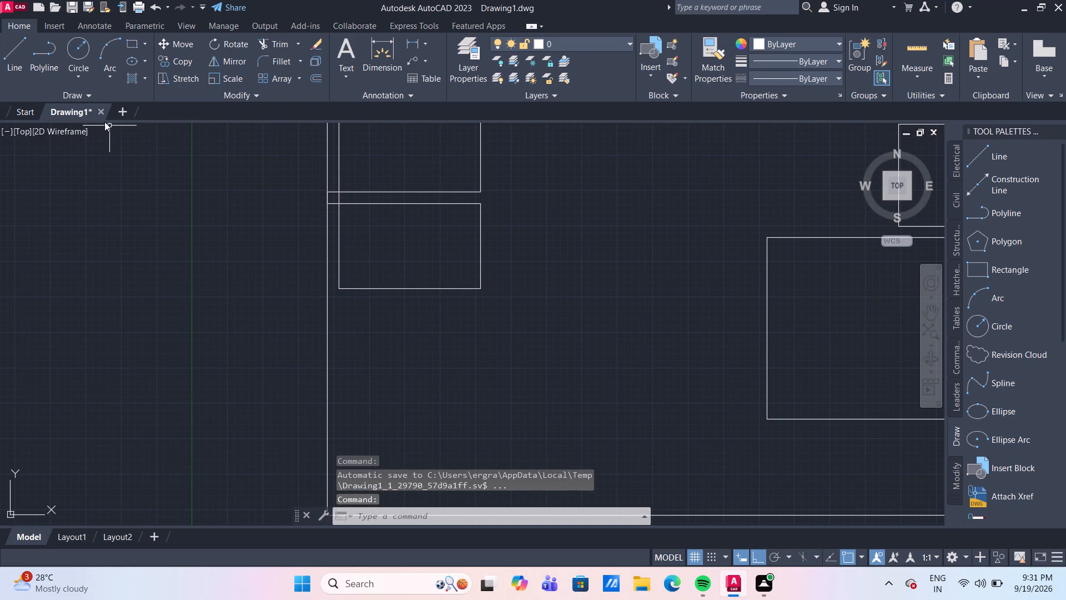
scroll(199, 210, "down", 2)
middle_click_drag(224, 270, 259, 233)
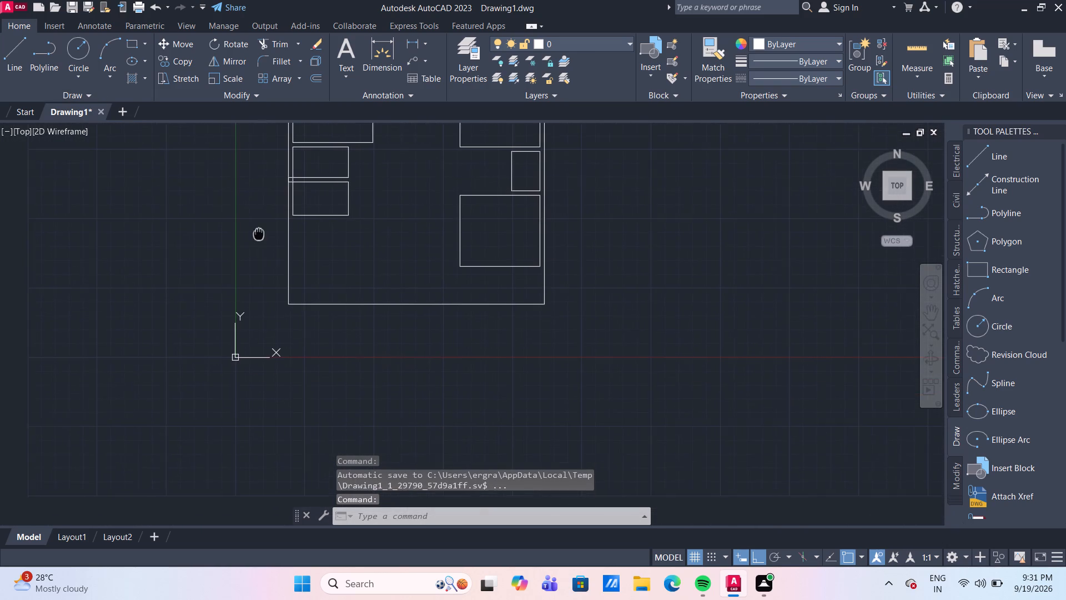
middle_click_drag(259, 233, 266, 230)
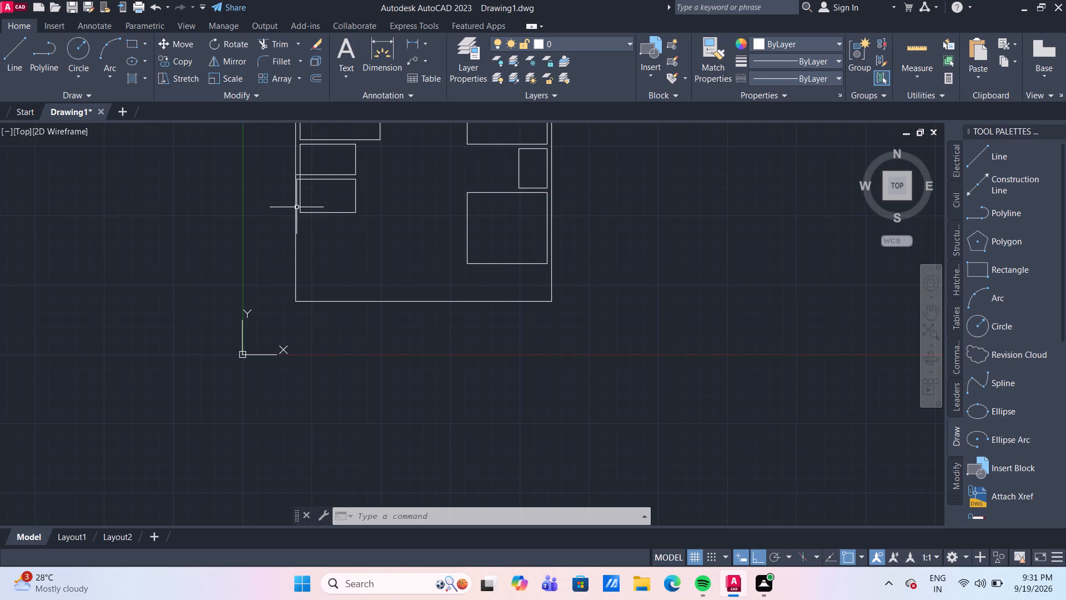
key("o")
key("Return")
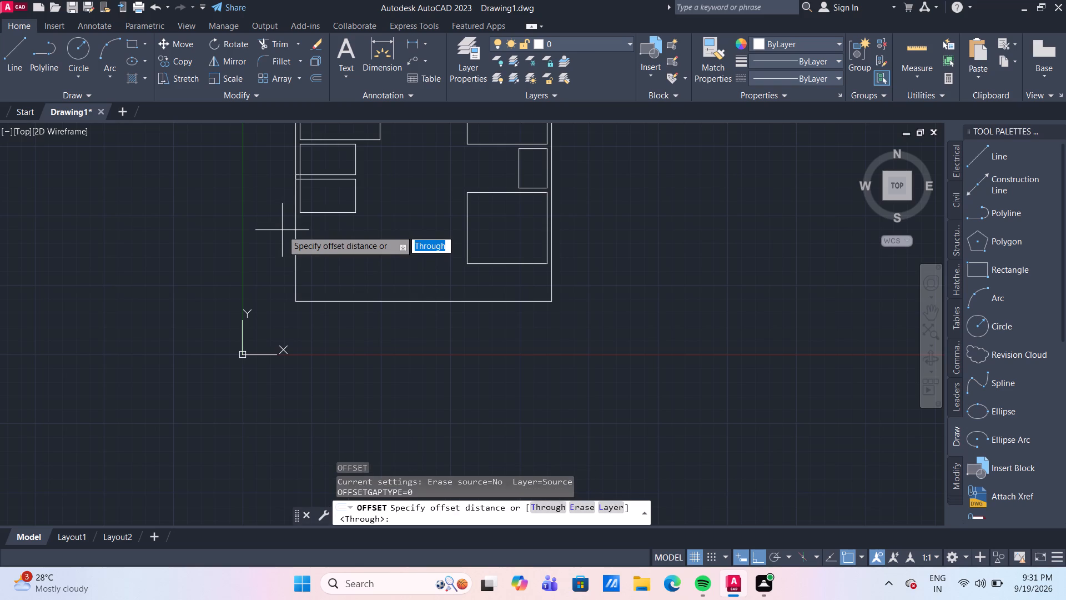
key("Return")
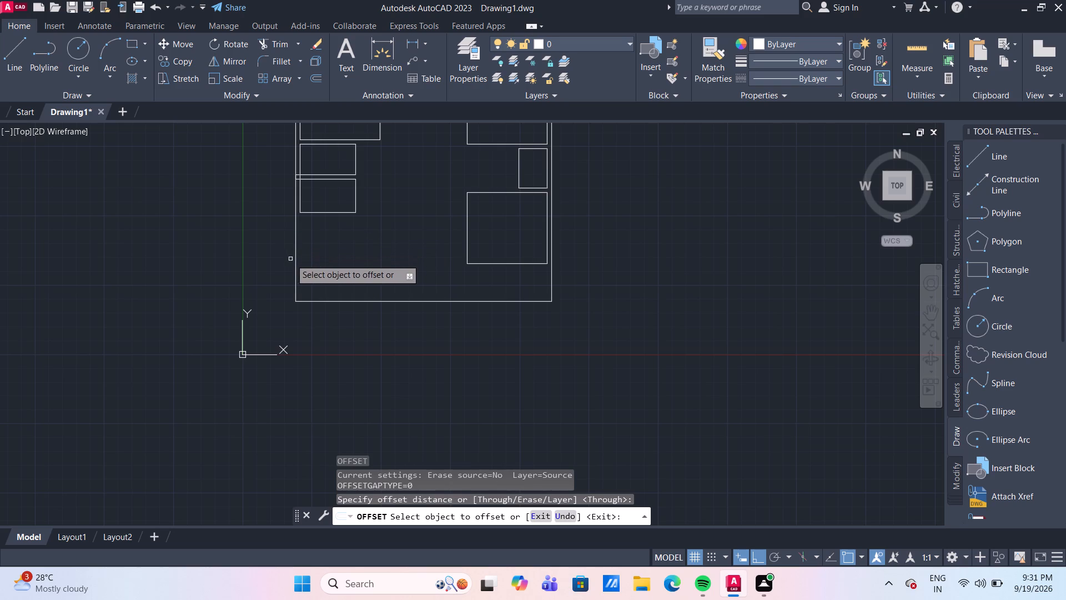
left_click(295, 265)
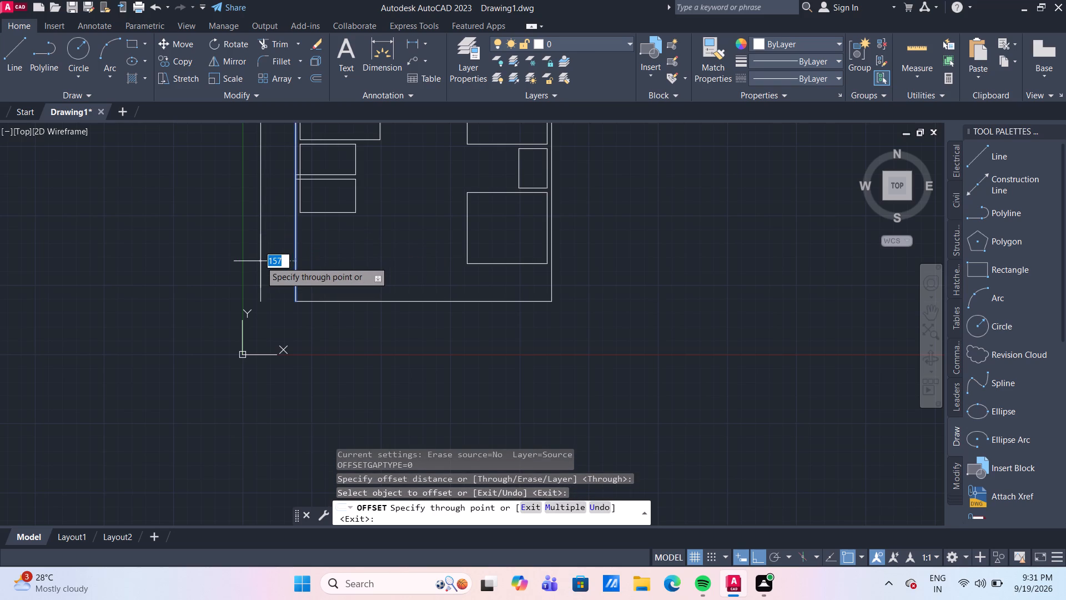
type("30")
key("Return")
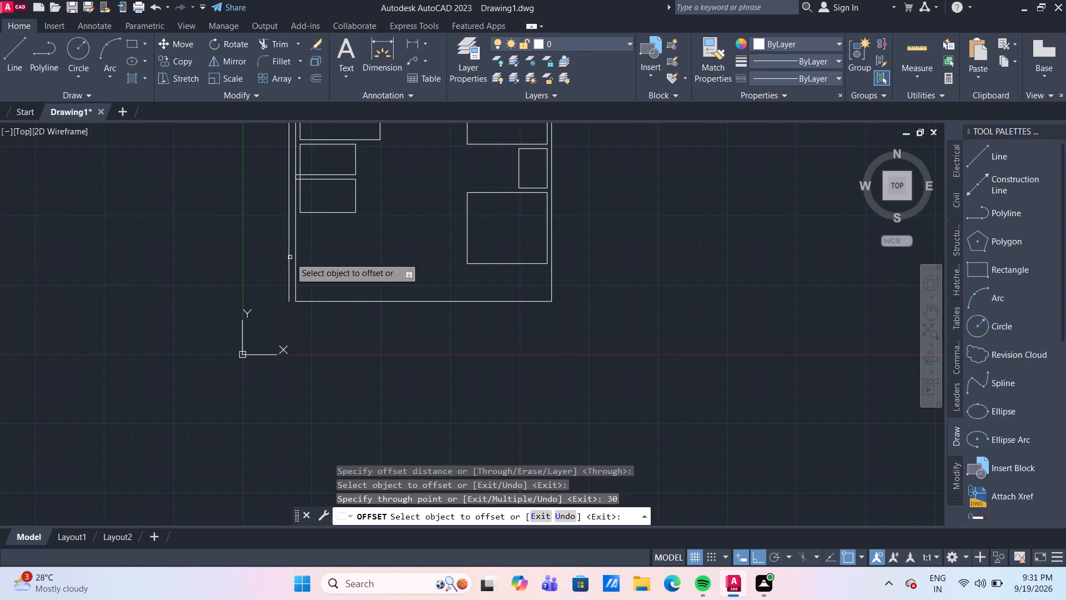
Draw a horizontal line from the lowest left-side room's lower-left corner leftward, past the outline and its offset line.
scroll(314, 218, "up", 3)
middle_click_drag(291, 242, 318, 301)
left_click(16, 51)
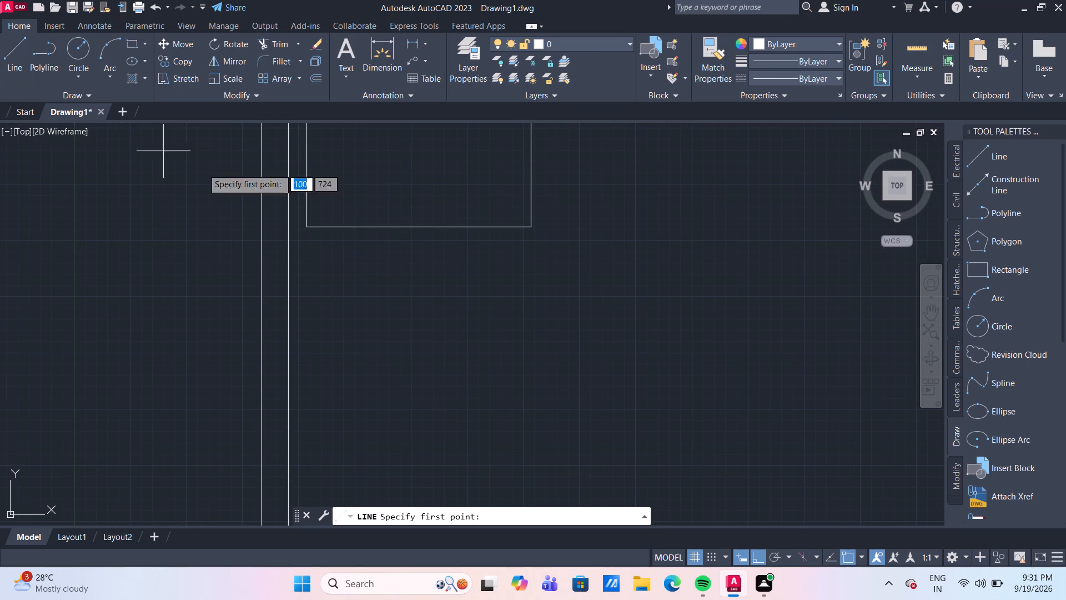
left_click_drag(310, 228, 278, 223)
left_click(152, 196)
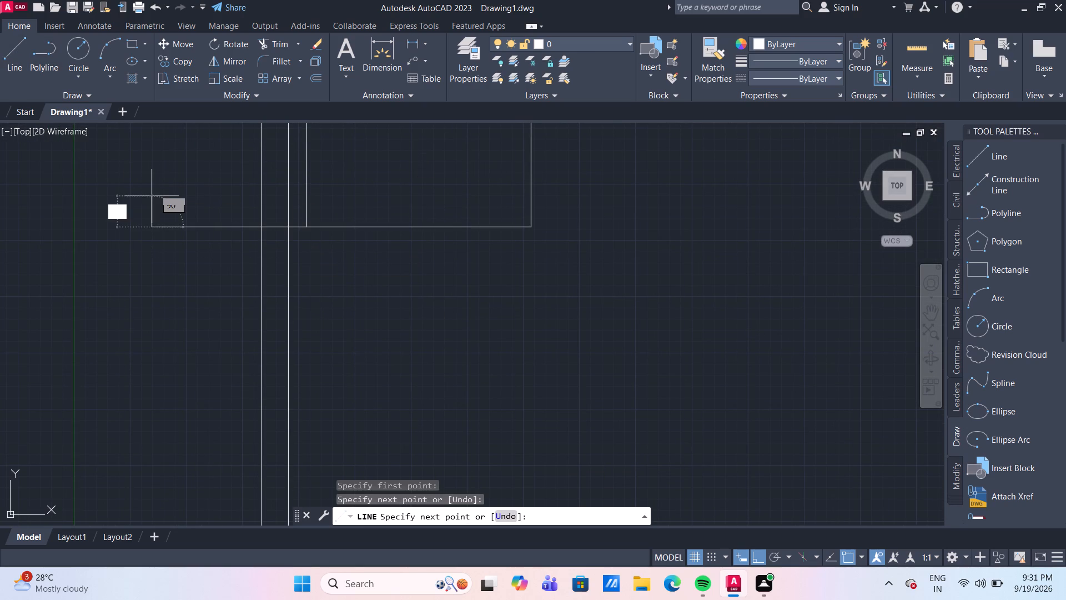
key("Escape")
scroll(304, 319, "down", 2)
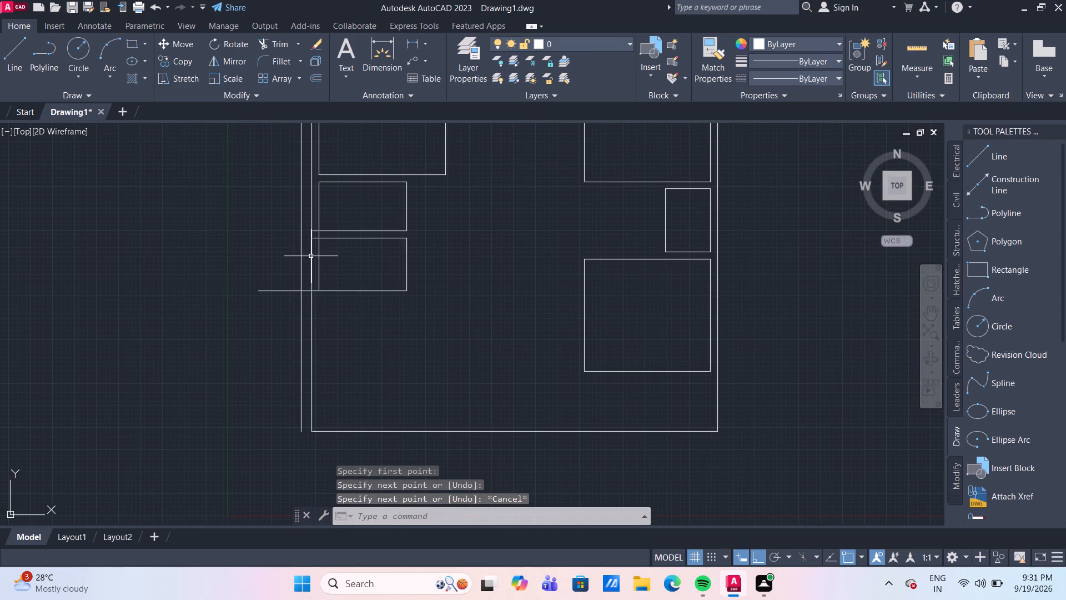
Trim away the part of the outer offset line above the new horizontal line.
type("TR")
key("Return")
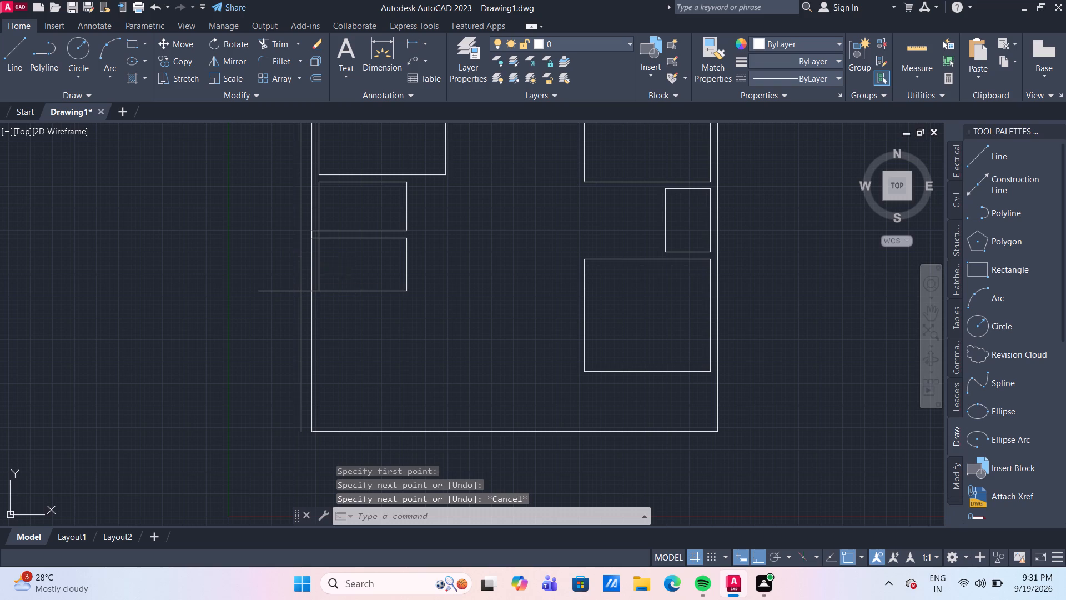
left_click(301, 260)
key("Return")
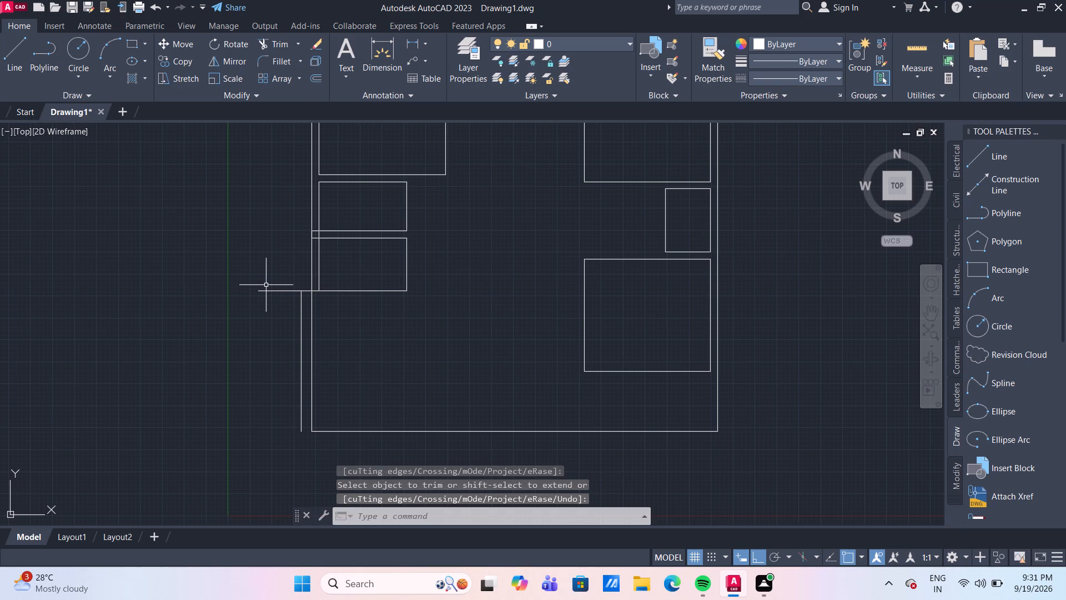
Offset the remaining outer vertical line outward to the left by 20.
key("o")
key("Return")
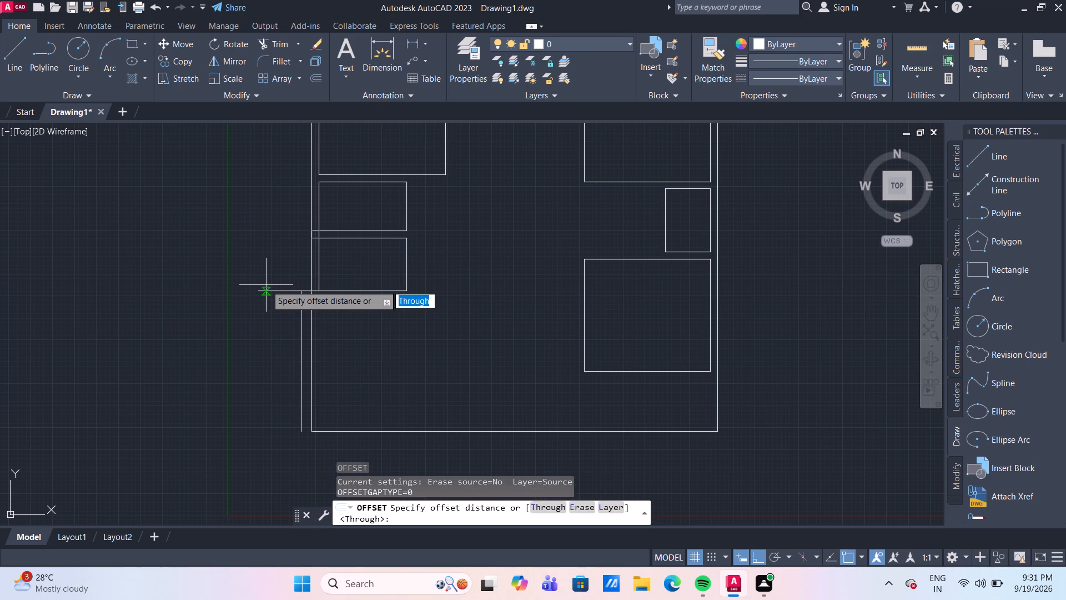
key("Return")
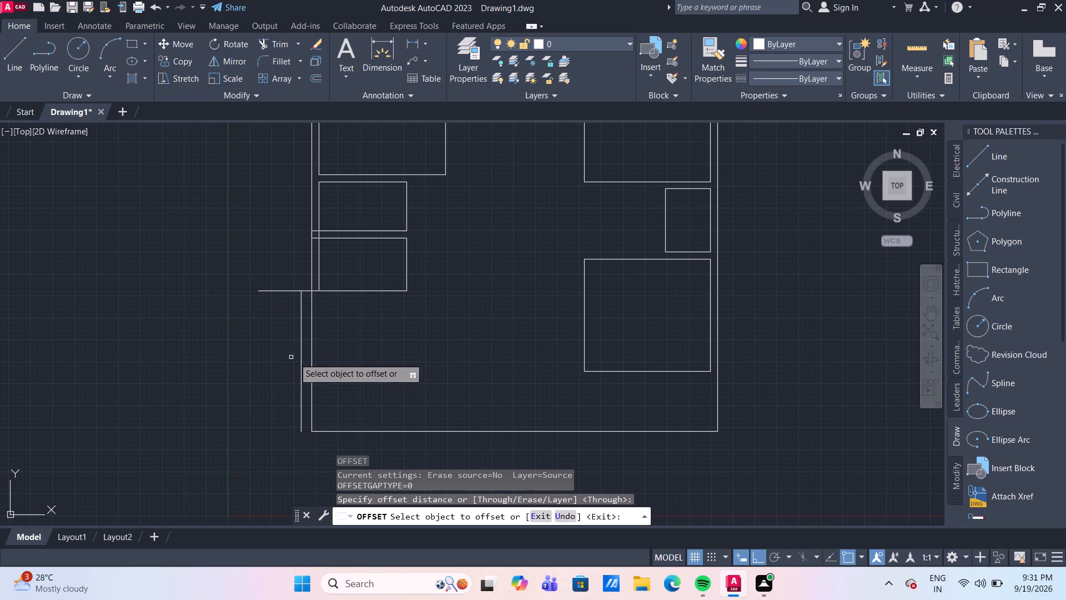
left_click_drag(301, 359, 279, 356)
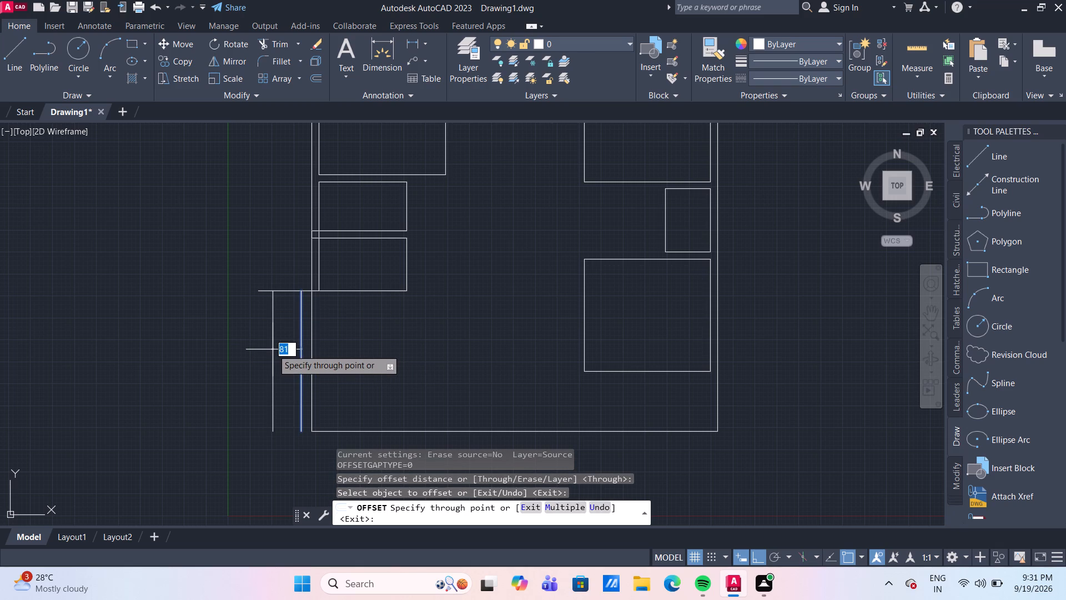
type("20")
key("Return")
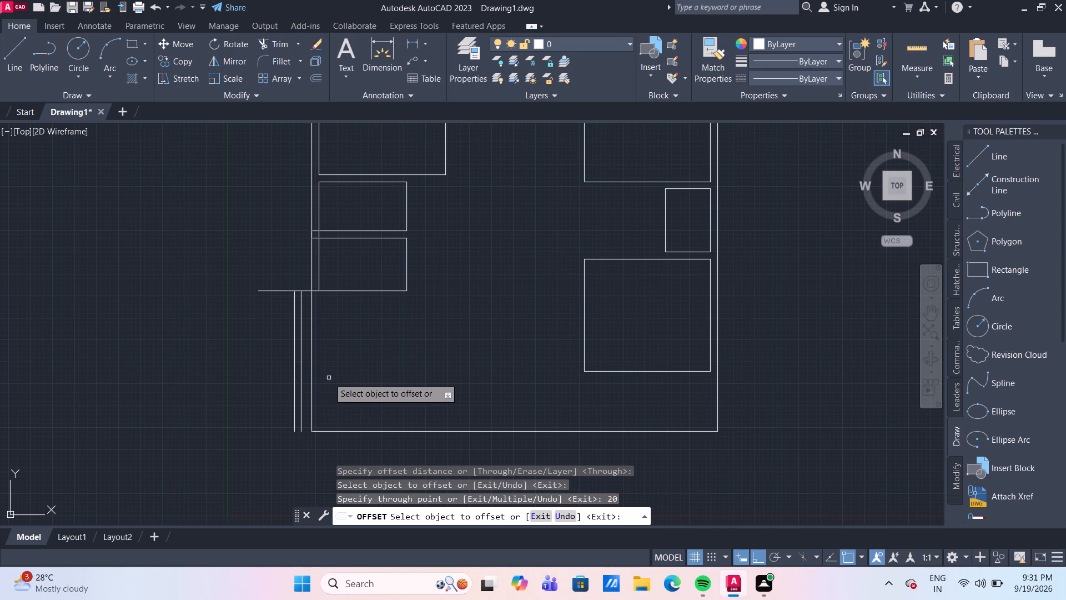
key("Escape")
Trim away the outline's original left edge below the horizontal line.
type("TR")
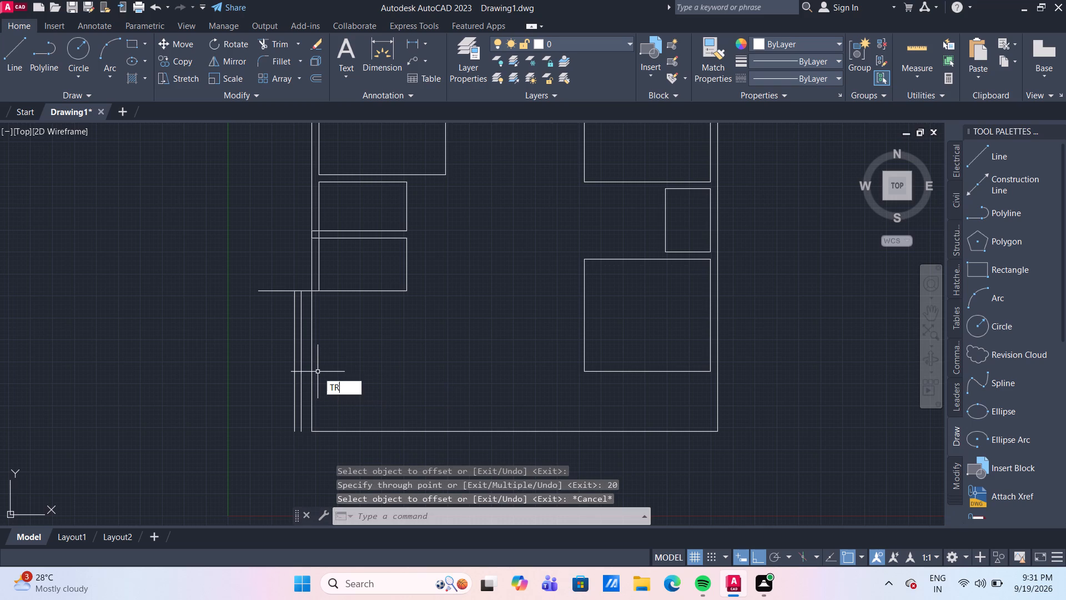
key("Return")
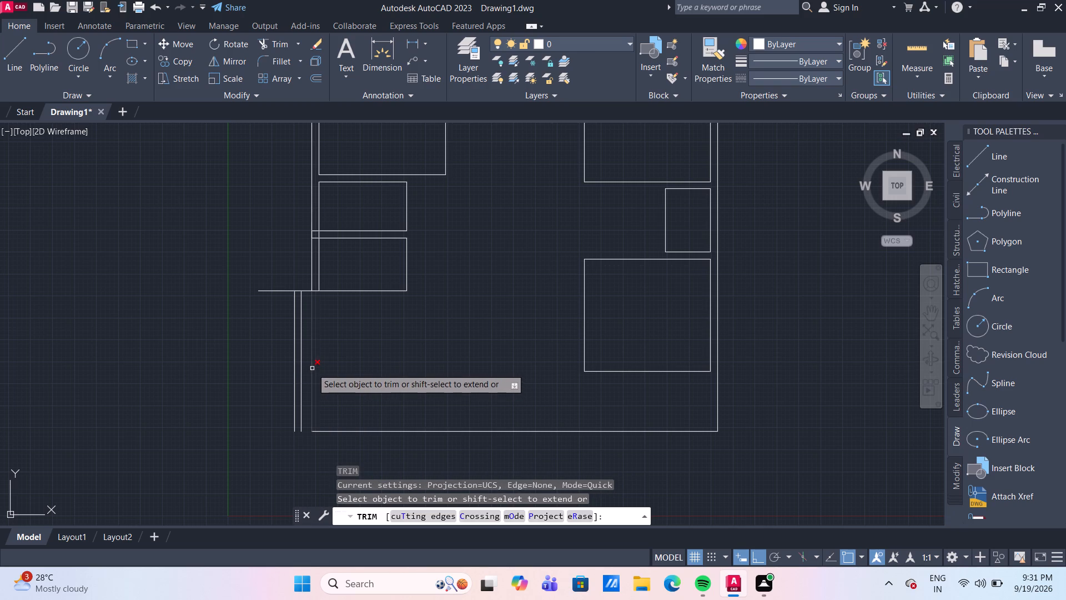
left_click(312, 368)
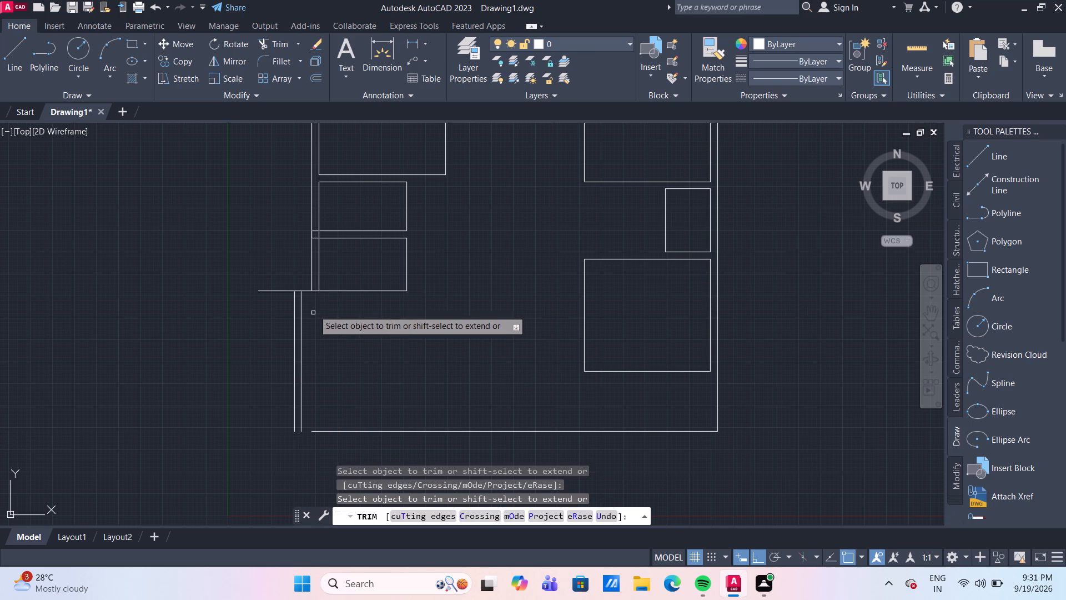
scroll(321, 294, "up", 2)
scroll(321, 294, "down", 3)
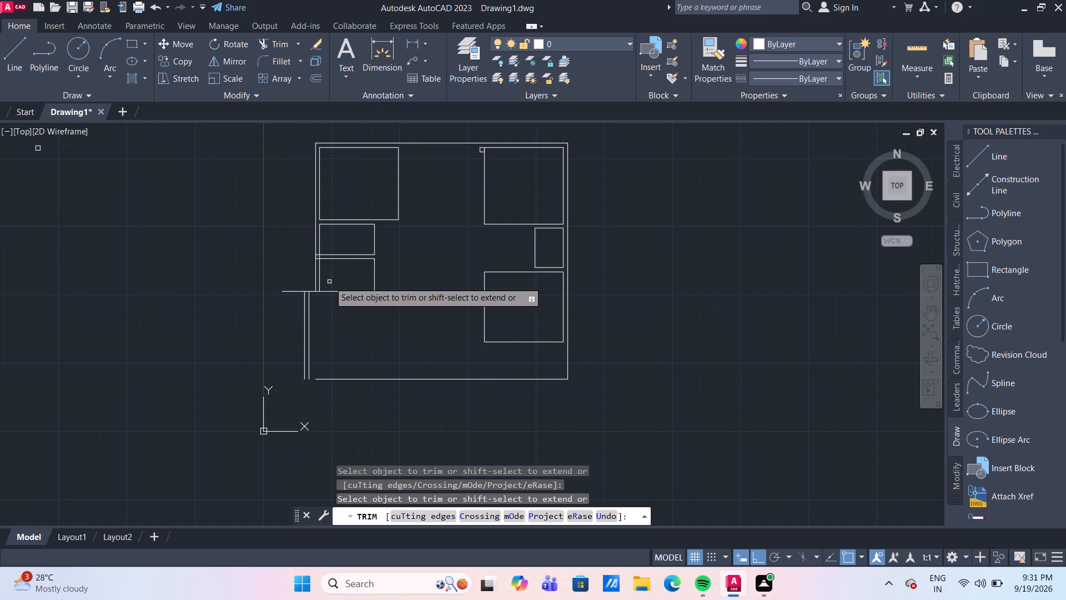
middle_click_drag(329, 282, 308, 352)
key("Escape")
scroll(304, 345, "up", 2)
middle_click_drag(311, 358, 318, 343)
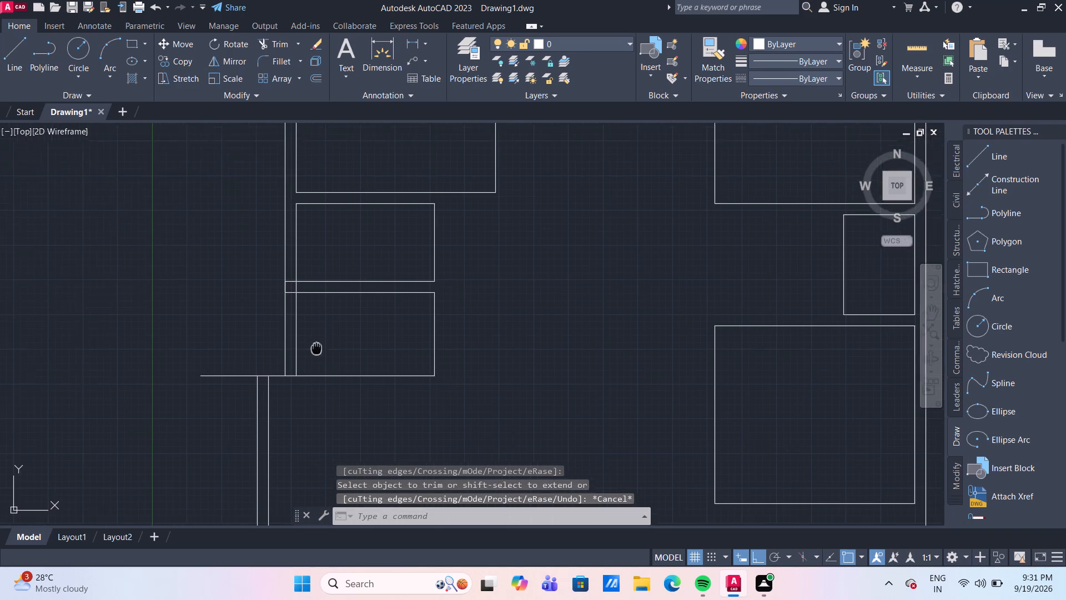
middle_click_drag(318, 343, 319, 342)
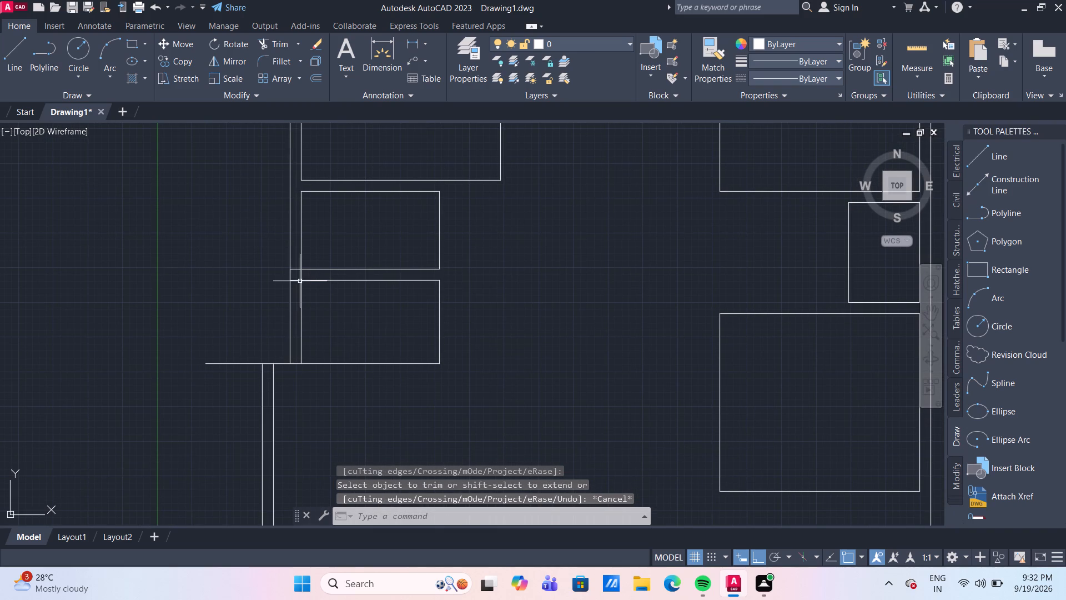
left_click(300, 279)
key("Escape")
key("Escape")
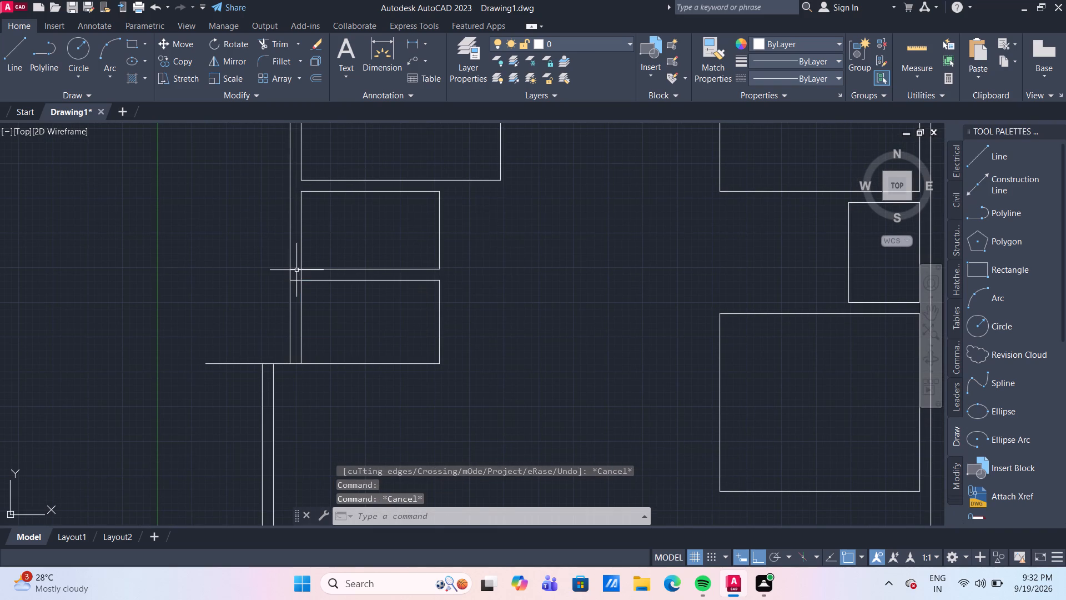
Move the small wall square between the two lower-left rooms down so its upper-right corner meets the lowest room's lower-left corner.
left_click(296, 270)
key("m")
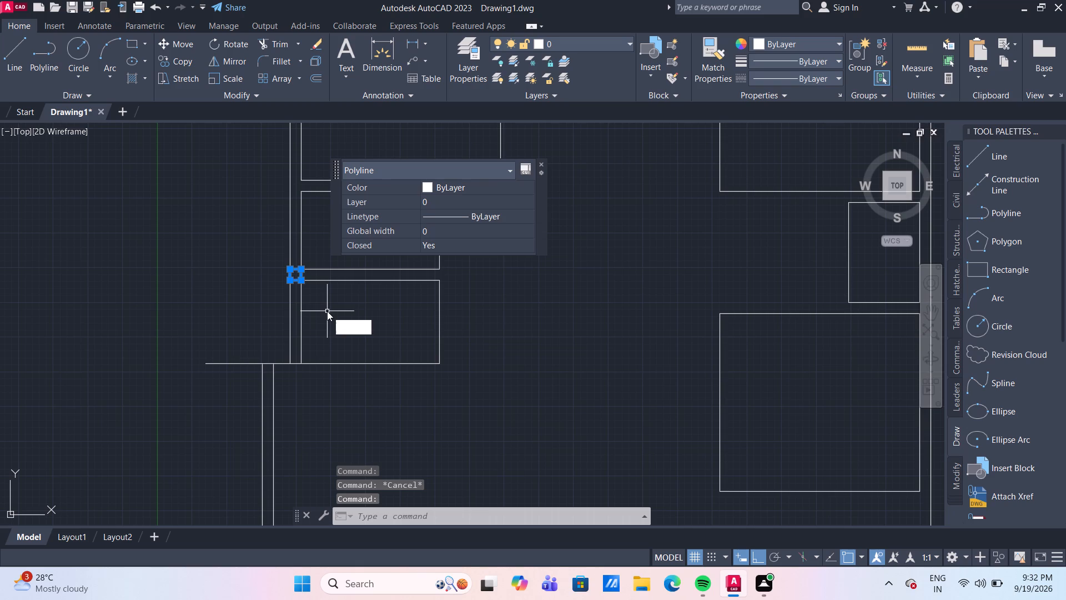
key("Return")
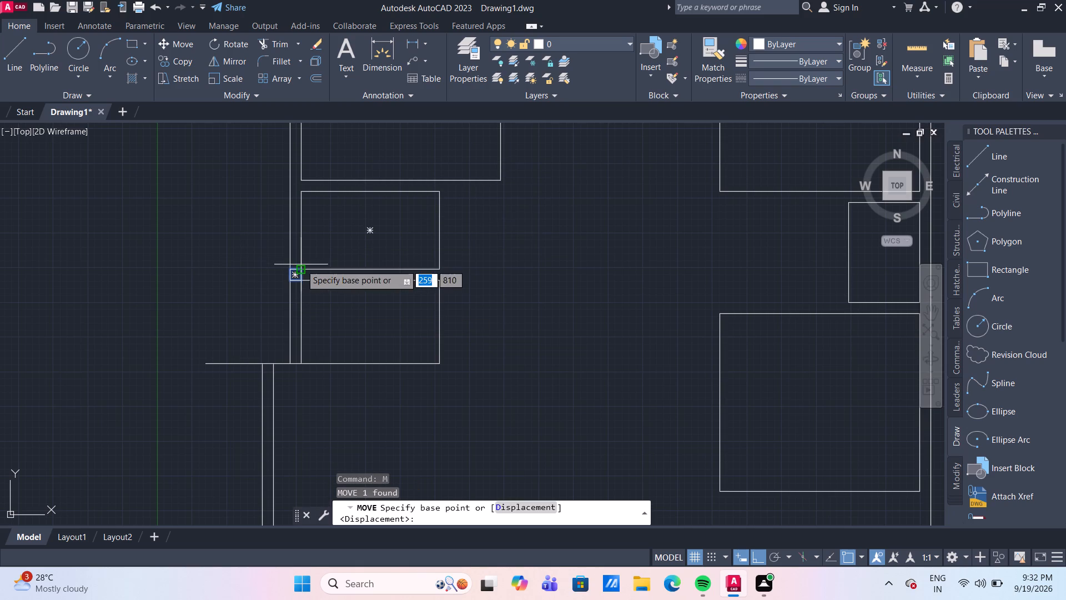
scroll(301, 261, "up", 2)
left_click(298, 281)
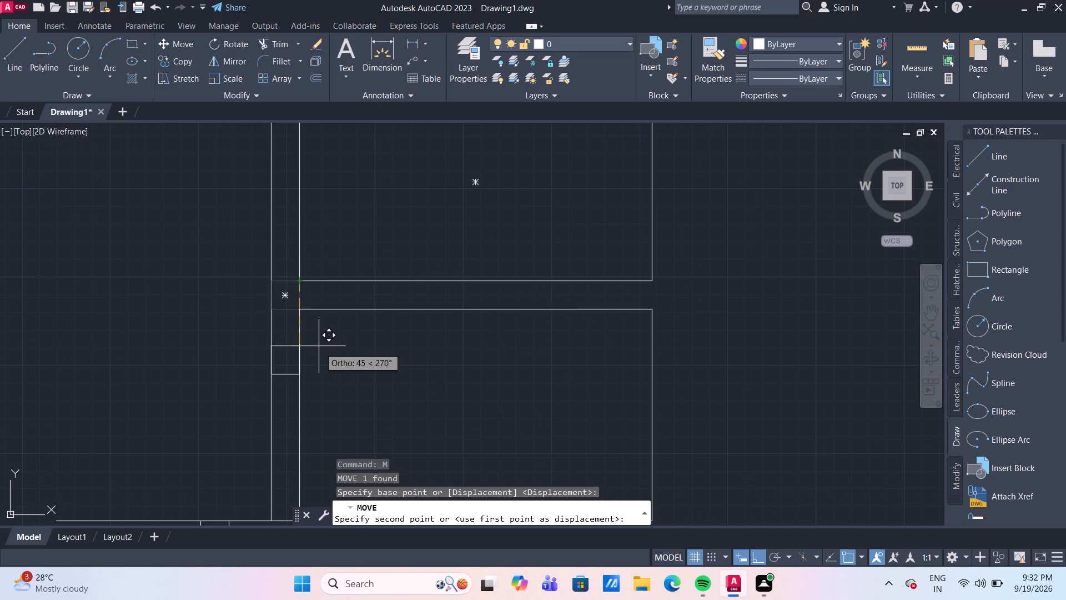
scroll(320, 347, "down", 3)
middle_click_drag(337, 366, 328, 282)
scroll(318, 295, "up", 2)
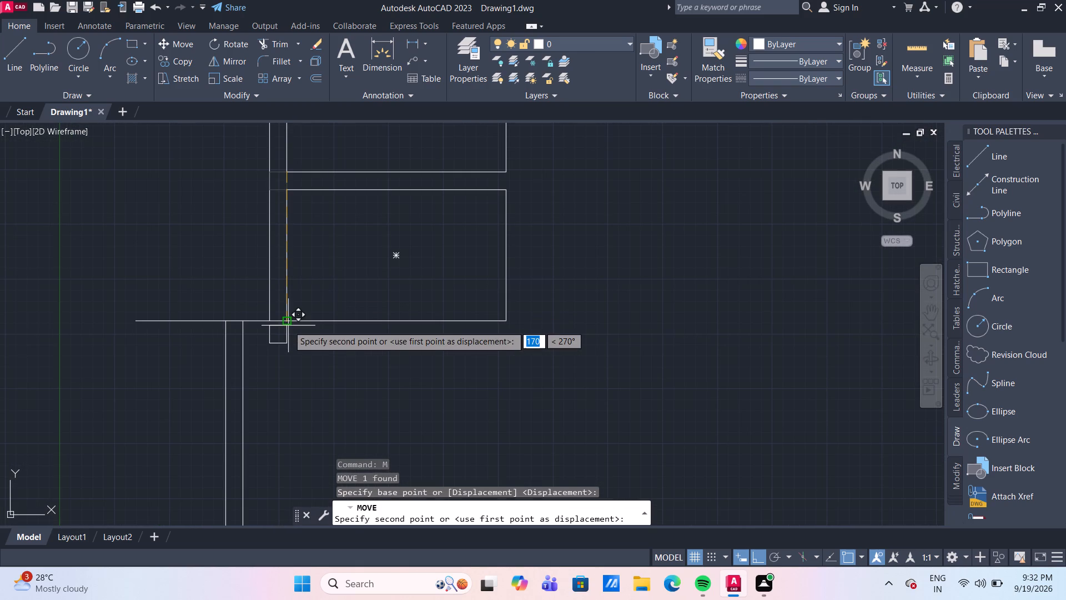
left_click(288, 323)
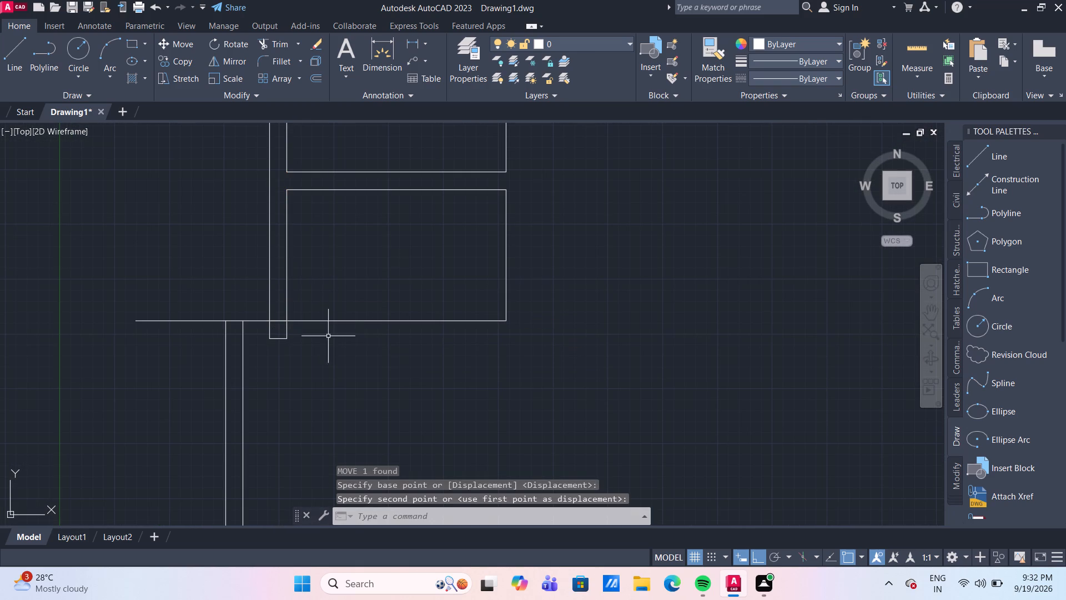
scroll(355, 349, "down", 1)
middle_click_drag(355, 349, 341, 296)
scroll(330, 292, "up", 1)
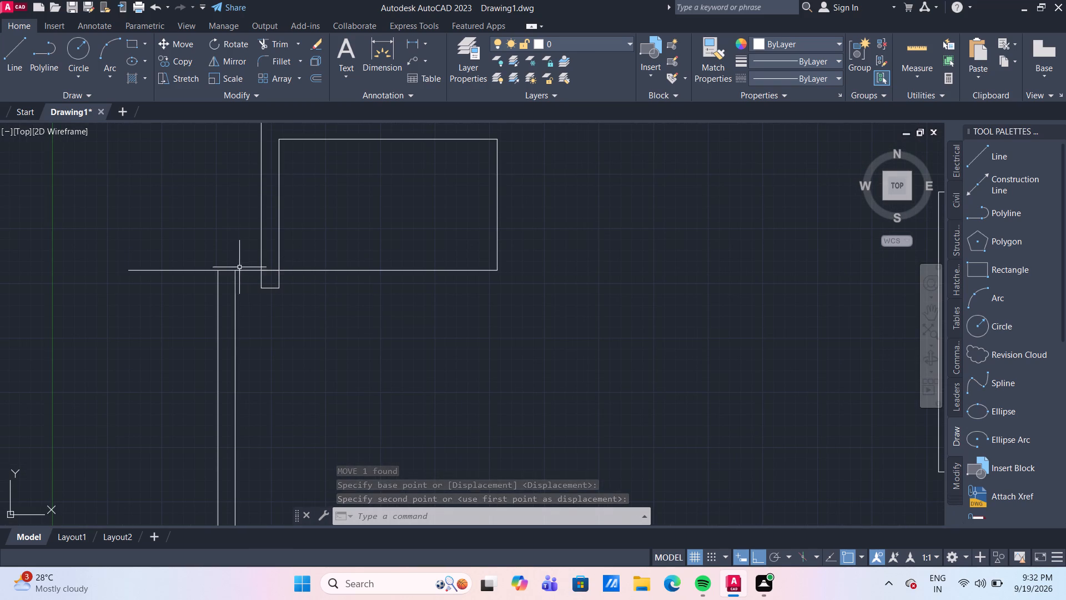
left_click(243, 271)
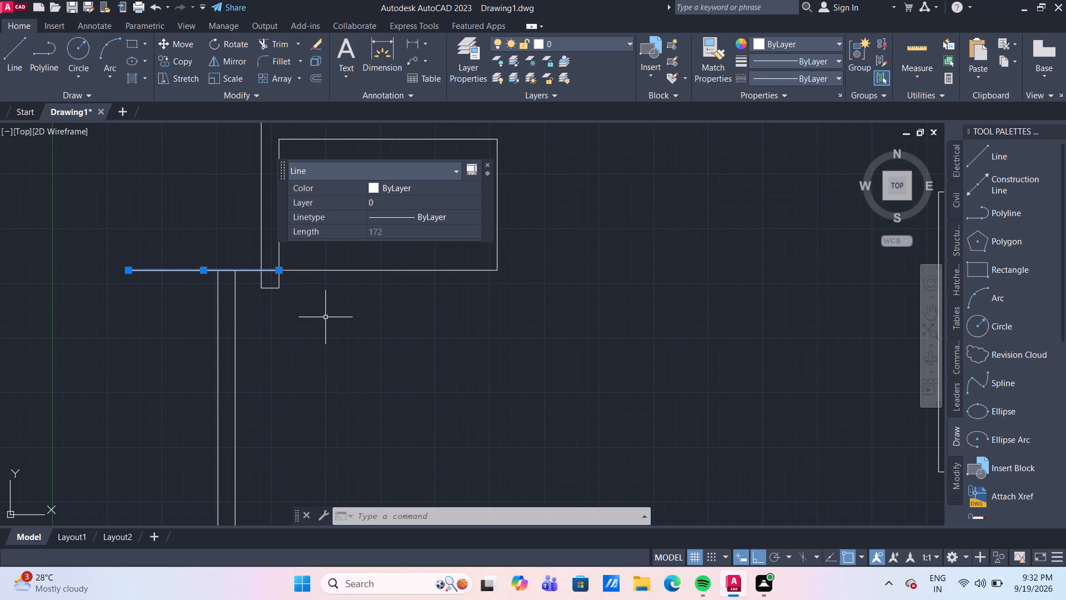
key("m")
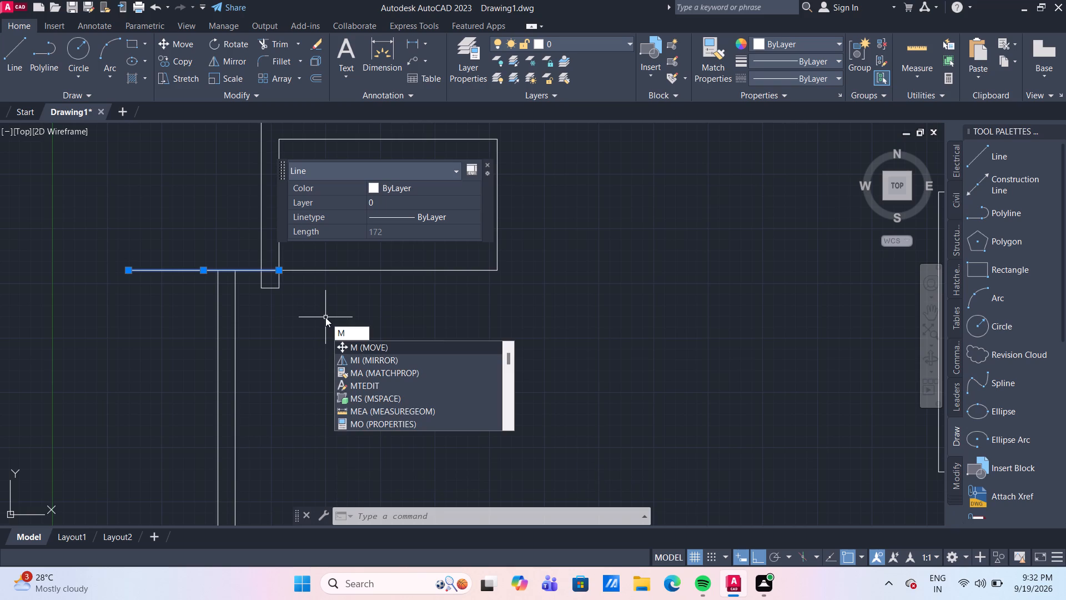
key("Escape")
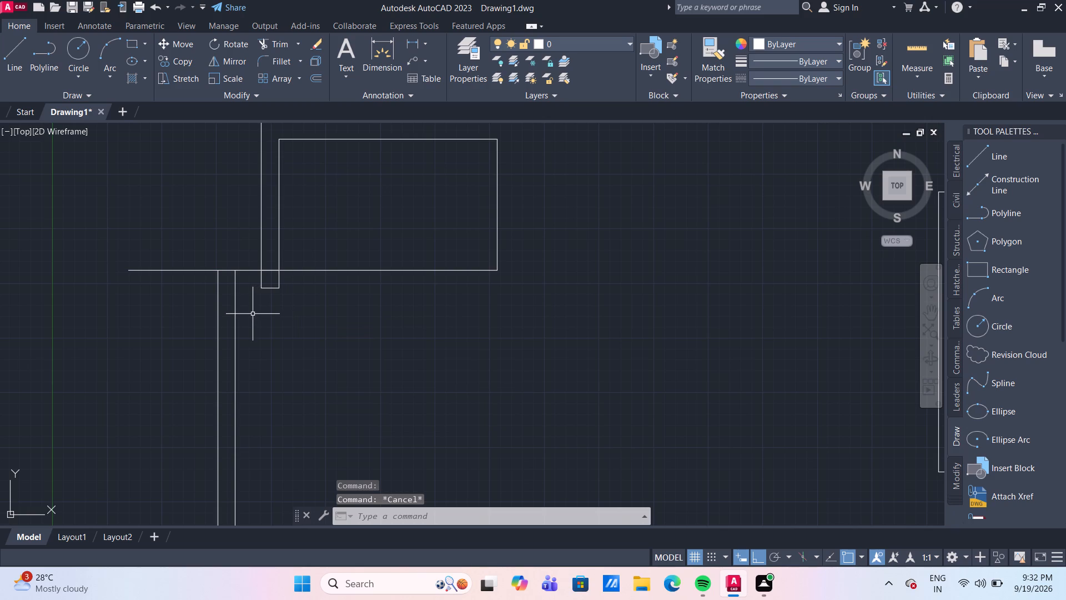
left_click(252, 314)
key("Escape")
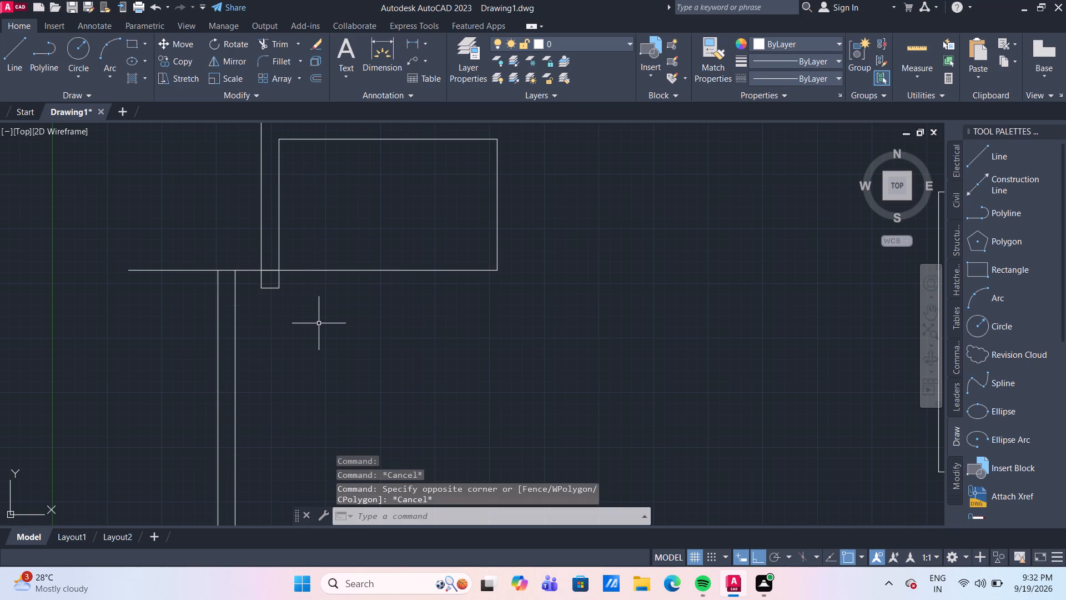
Trim the horizontal segment along the top of the moved square, between the two sides of the left wall.
type("TR")
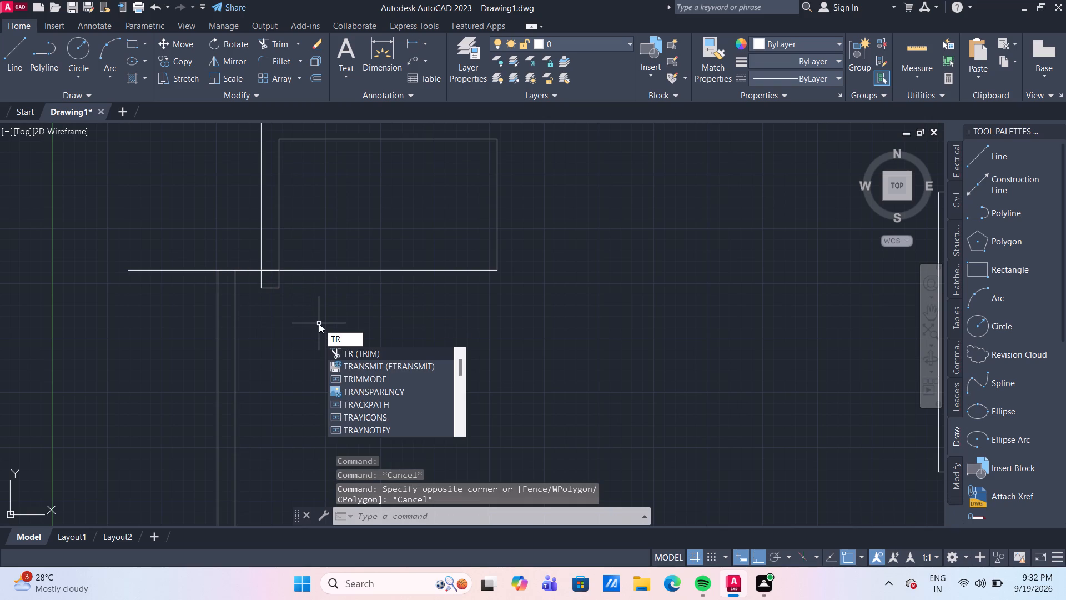
key("Return")
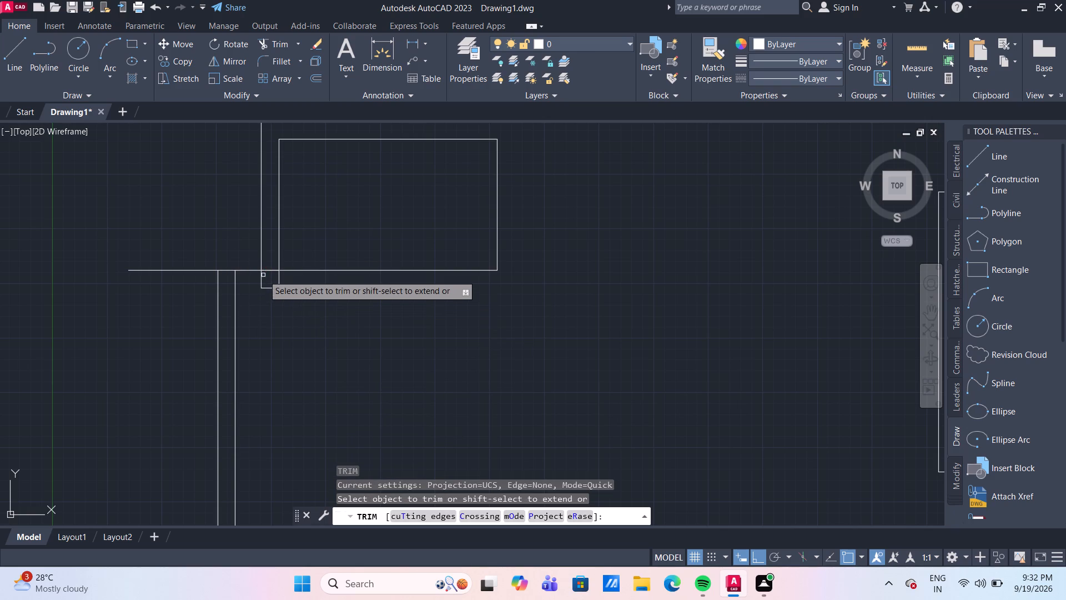
left_click(273, 271)
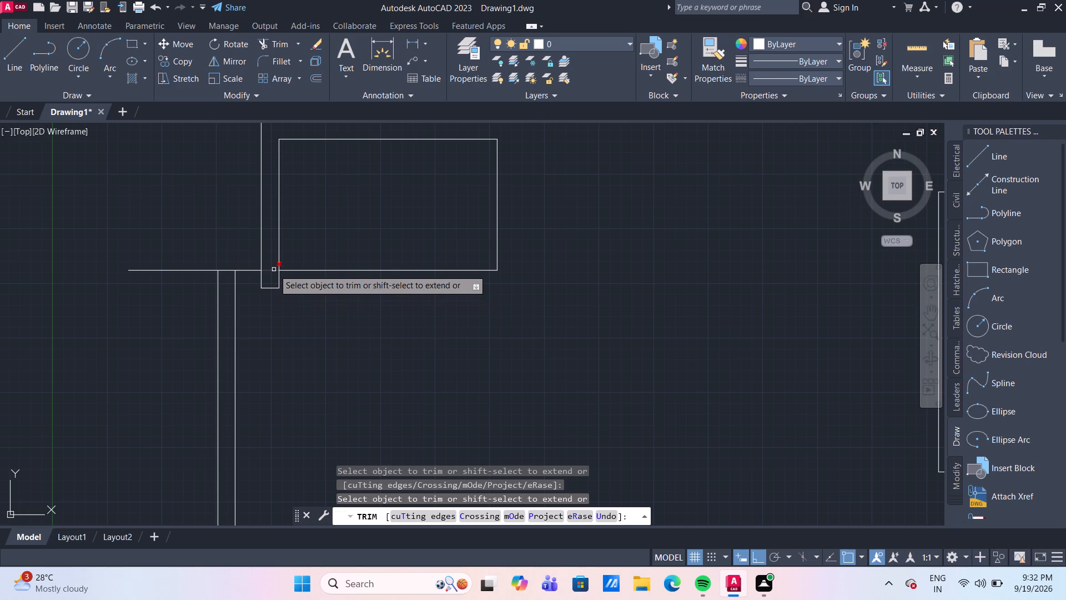
key("Escape")
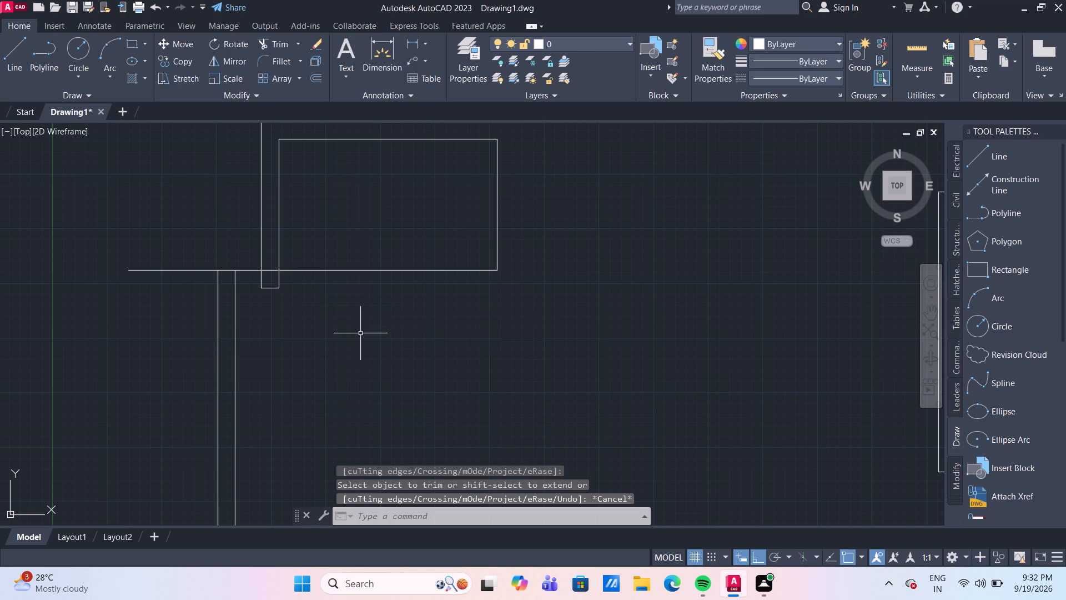
Select the two vertical lines of the stepped-out lower-left wall.
left_click(296, 309)
left_click(189, 349)
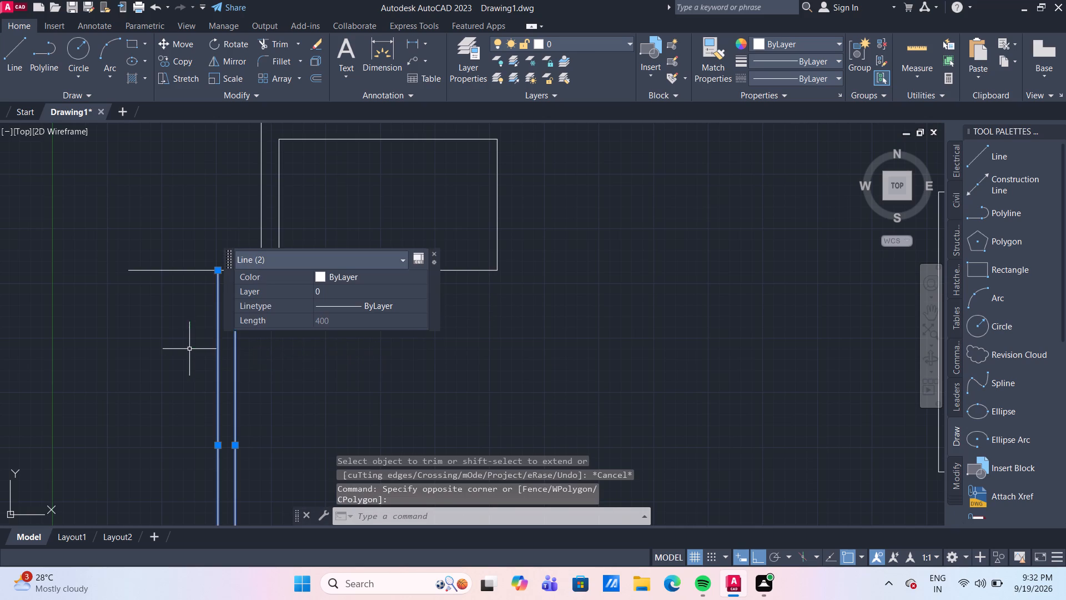
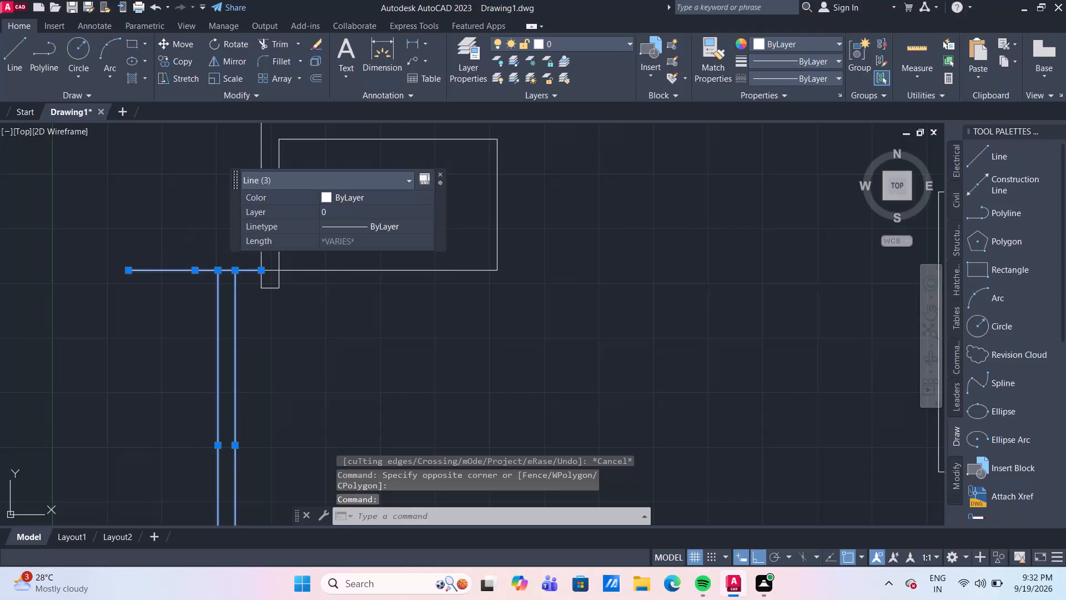
Move the selected lower-left wall lines and their top horizontal line down to the small wall square's bottom edge.
left_click(258, 269)
left_click(258, 289)
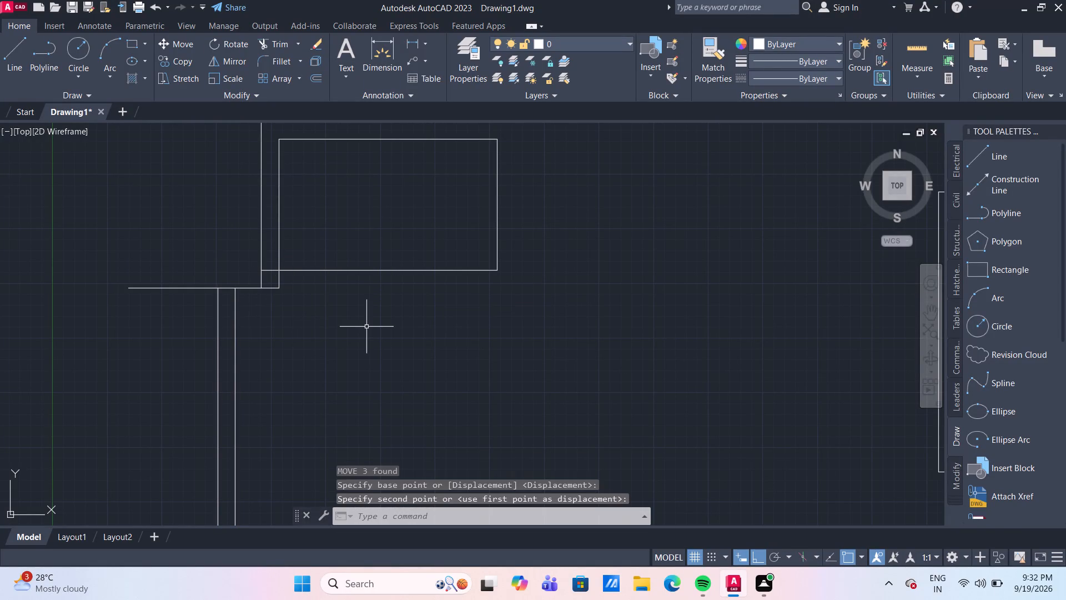
key("Escape")
Draw a line 50 left from the small square's upper-left corner, continuing 20 down to the outer wall line's top end.
scroll(193, 262, "up", 1)
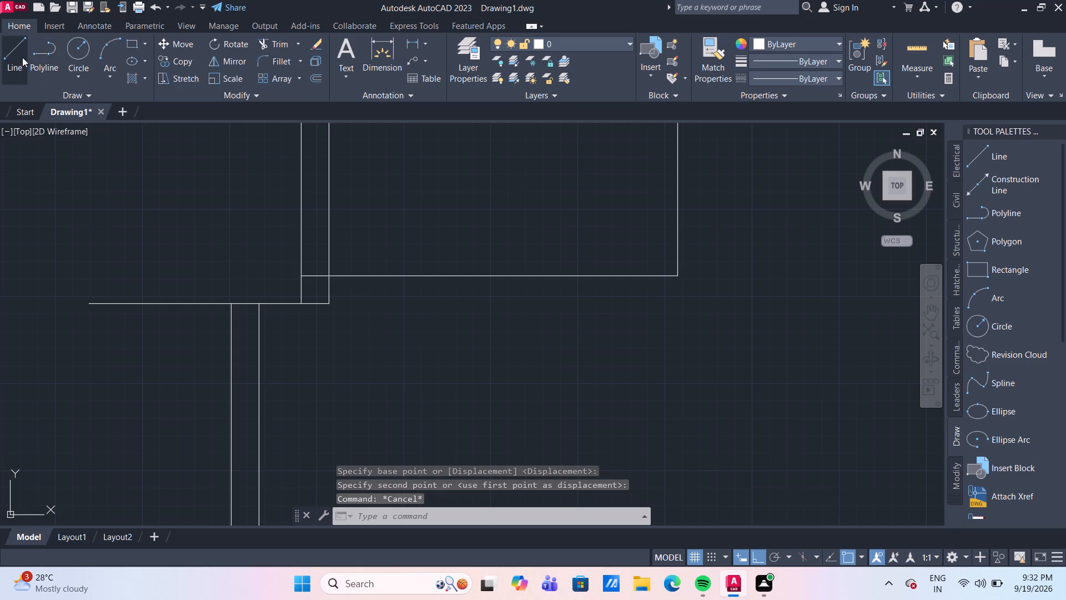
left_click_drag(10, 57, 18, 62)
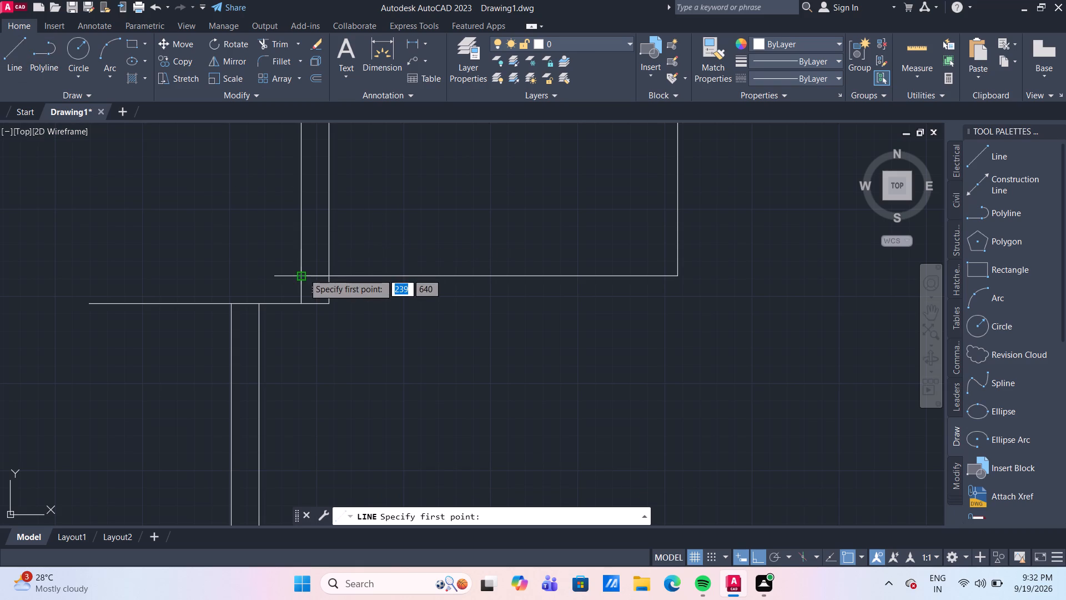
left_click(304, 273)
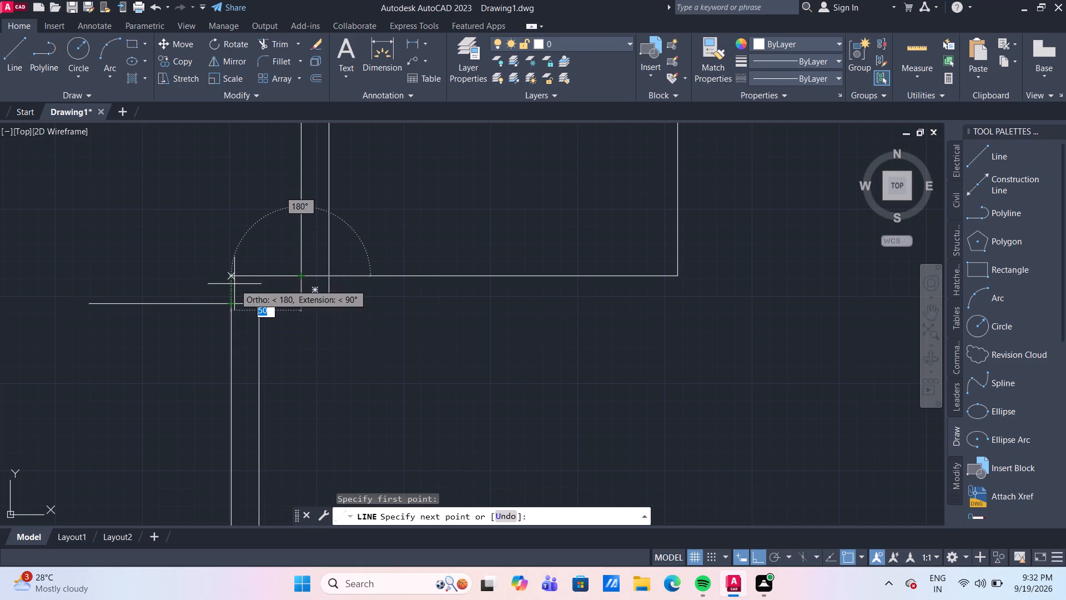
left_click(230, 275)
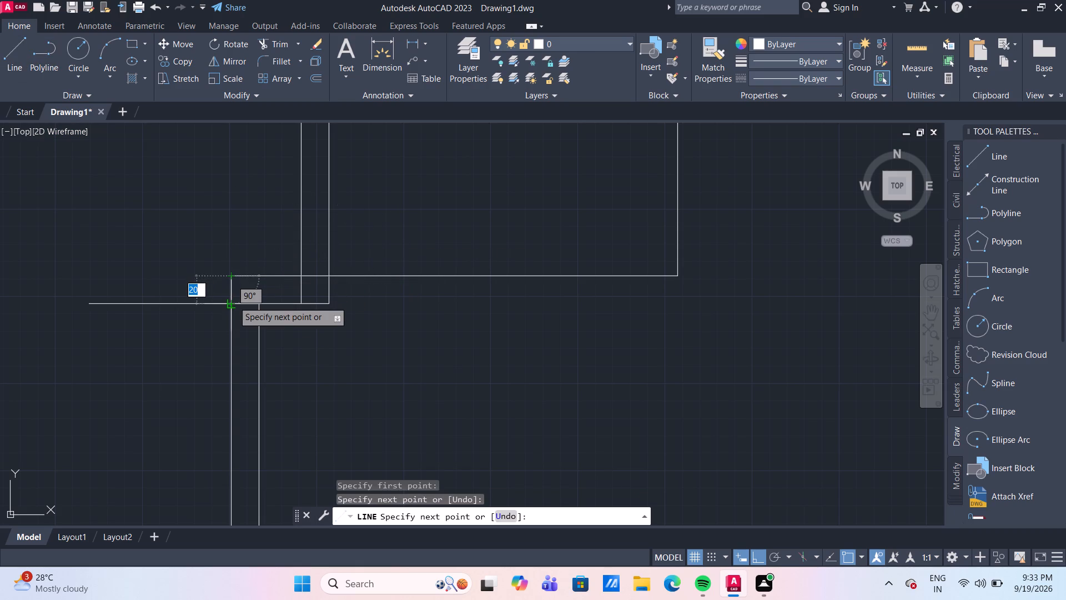
left_click(233, 301)
key("Escape")
Delete the leftover horizontal line across the top of the stepped-out lower-left wall.
type("TR")
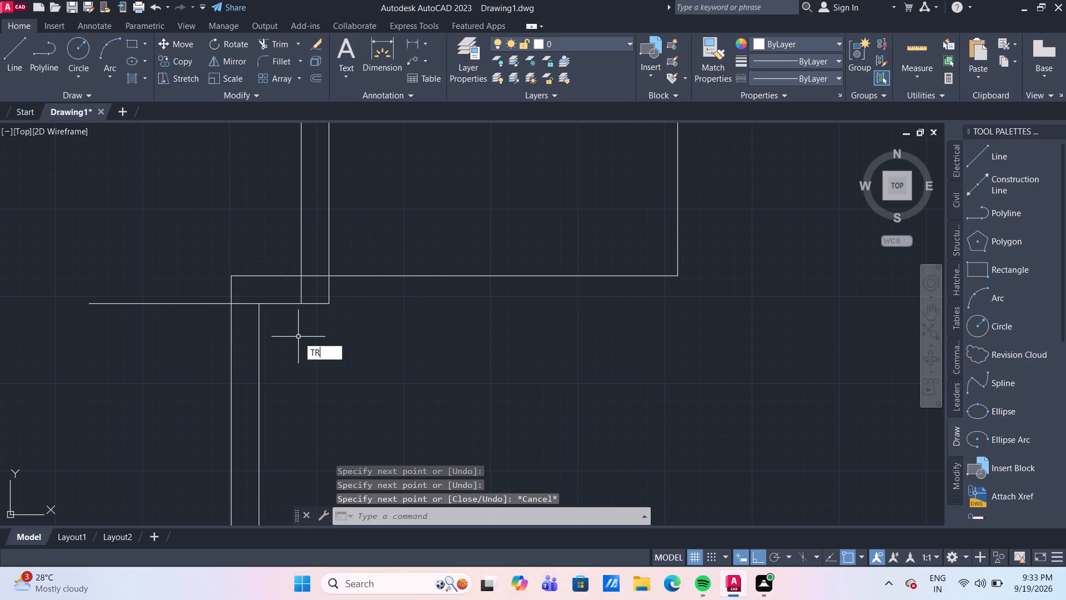
key("Escape")
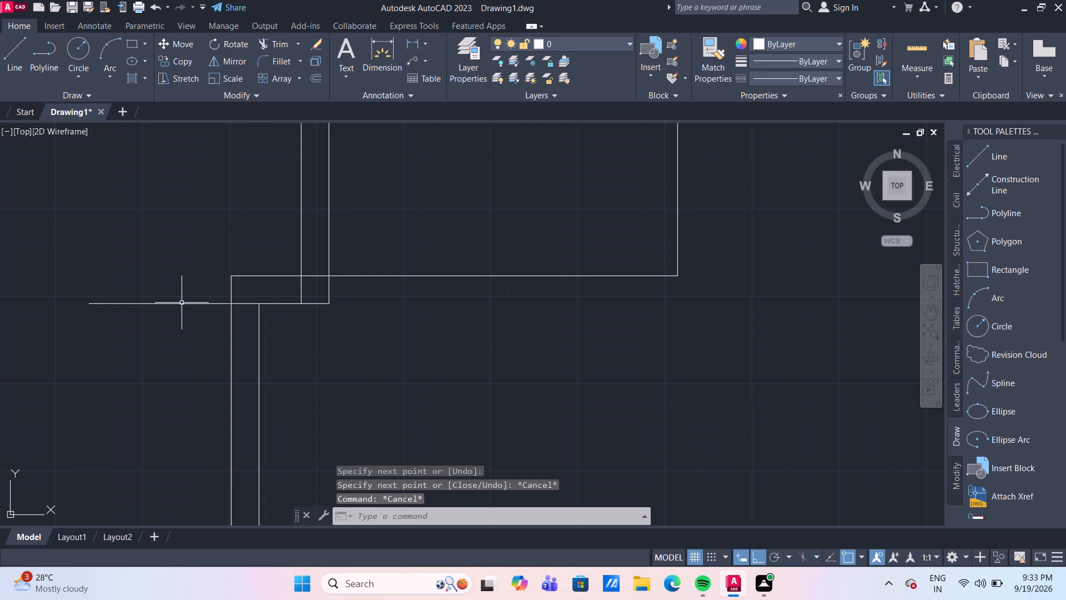
left_click(182, 303)
key("Delete")
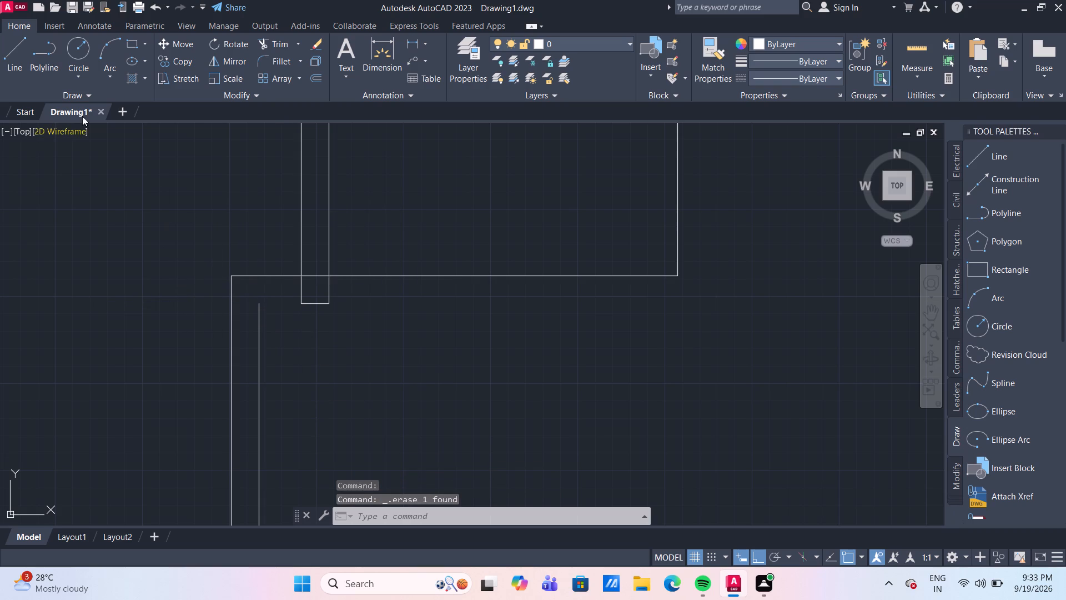
Draw a line from the inner wall line's top end along the square's bottom to below the lowest room's right edge, plus 10 further.
left_click(24, 68)
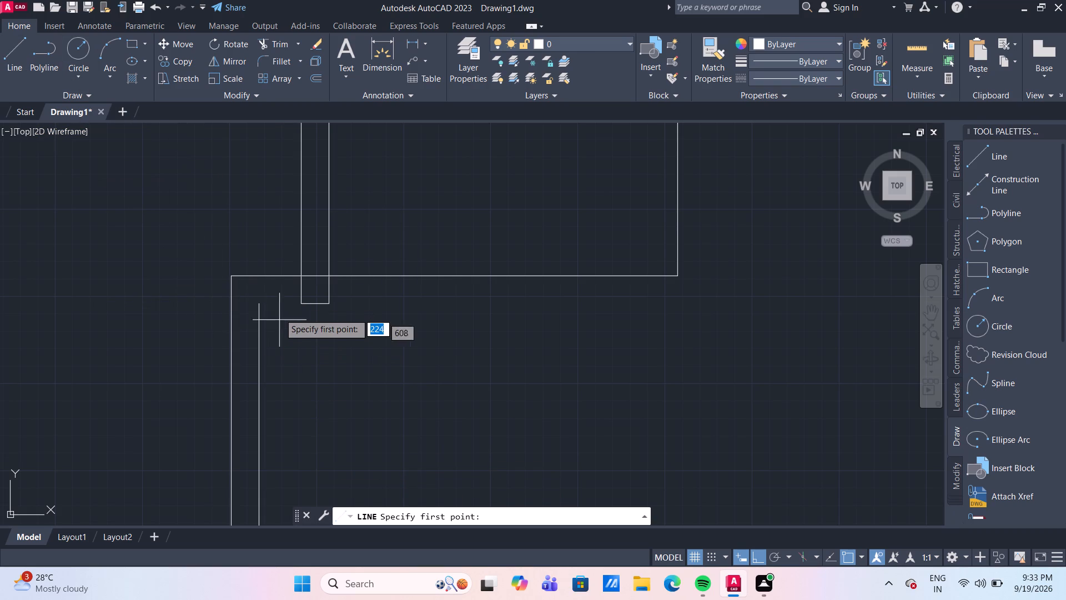
left_click(260, 305)
left_click(300, 302)
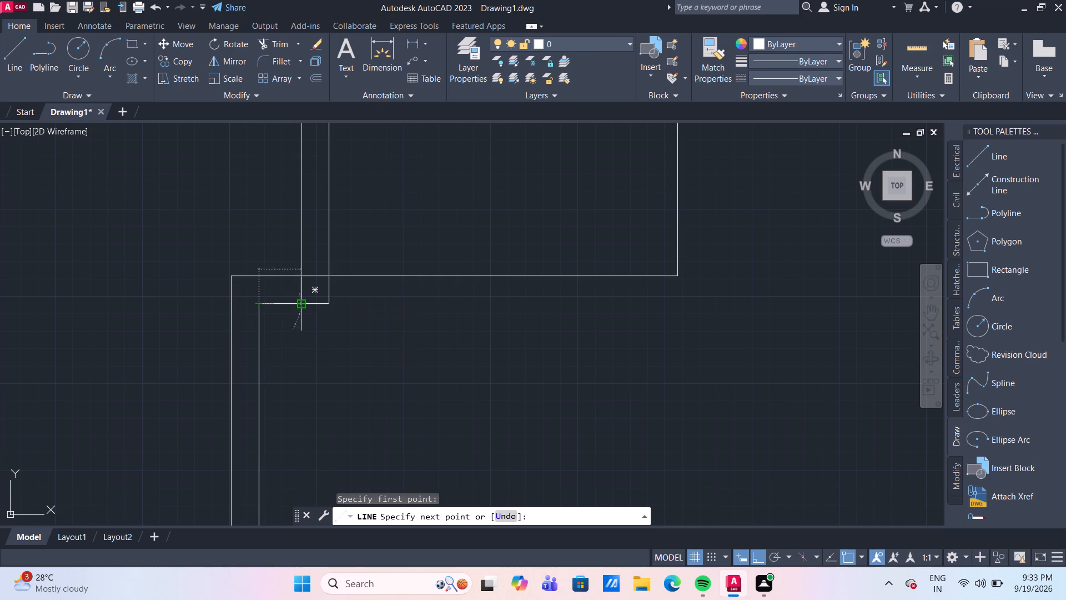
left_click(330, 300)
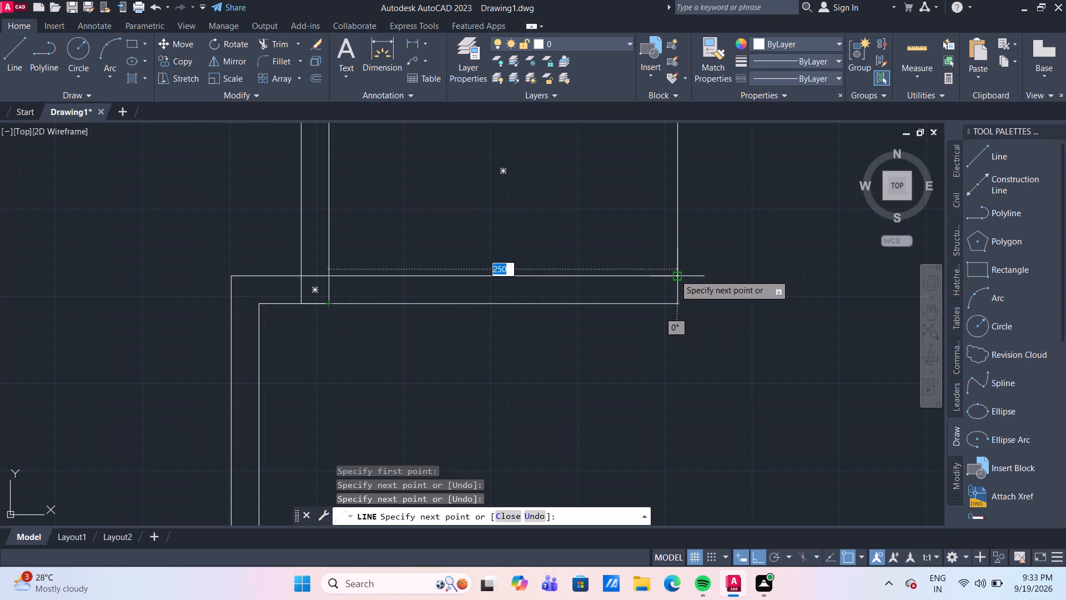
left_click(678, 303)
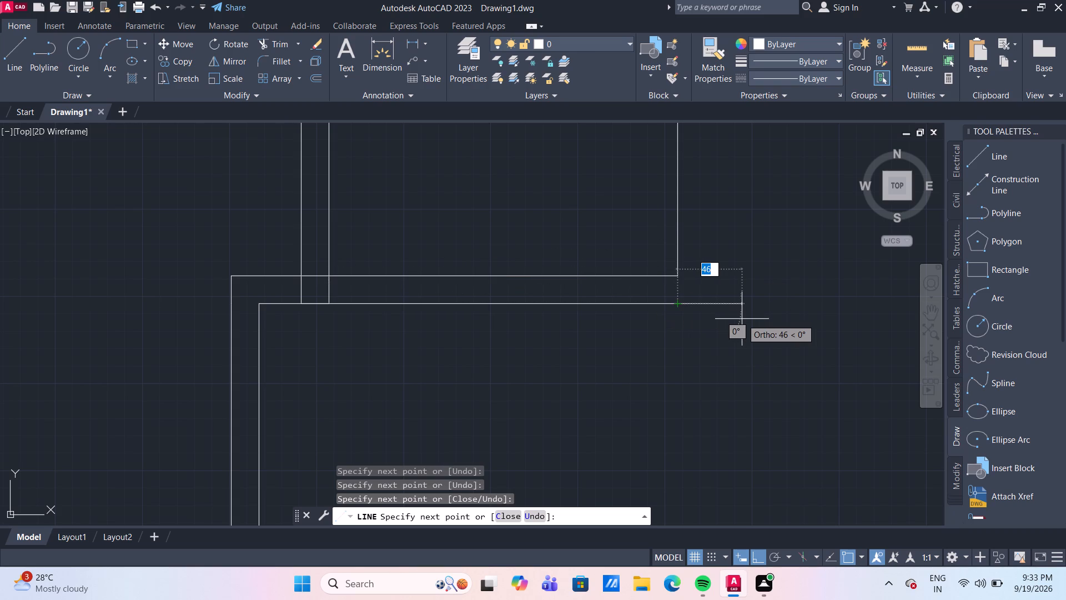
type("10")
key("Return")
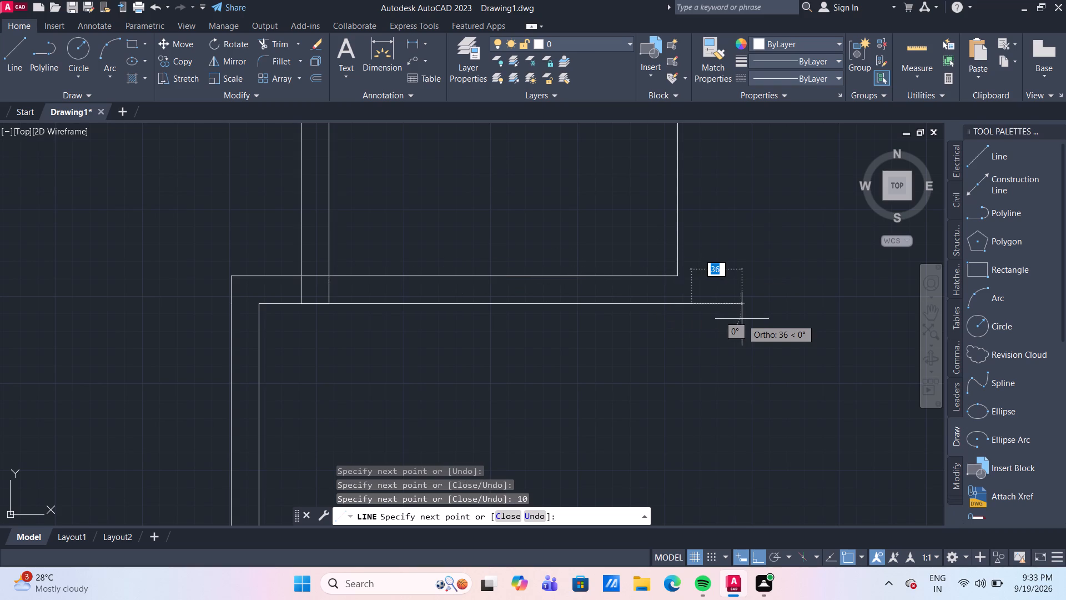
Continue the line vertically up beside the two small rooms to the level of the upper small room's top edge.
scroll(716, 236, "down", 3)
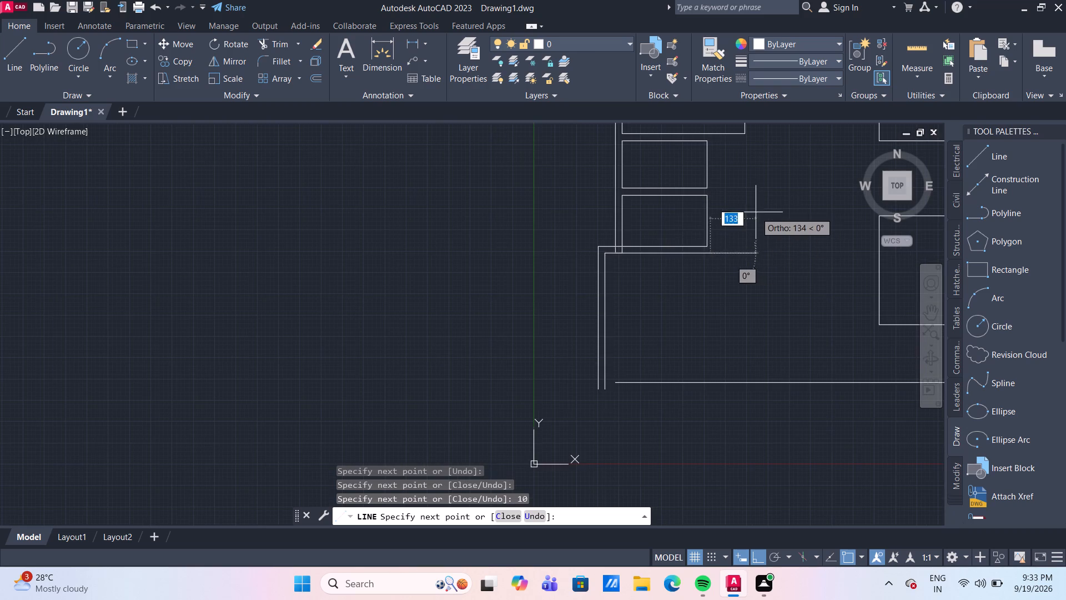
scroll(722, 178, "up", 1)
middle_click_drag(720, 167, 694, 292)
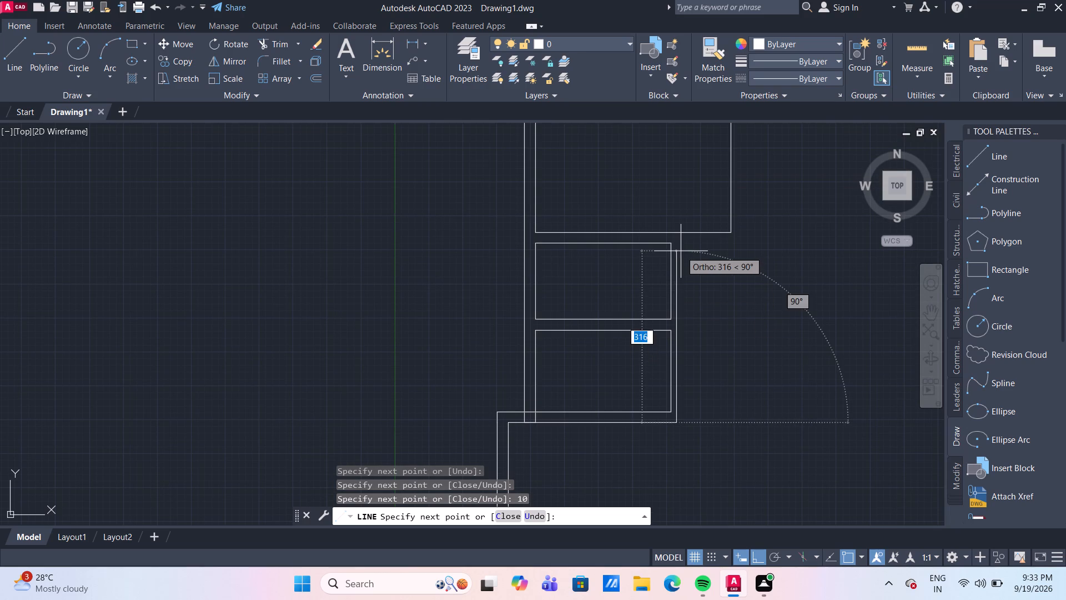
scroll(681, 251, "up", 2)
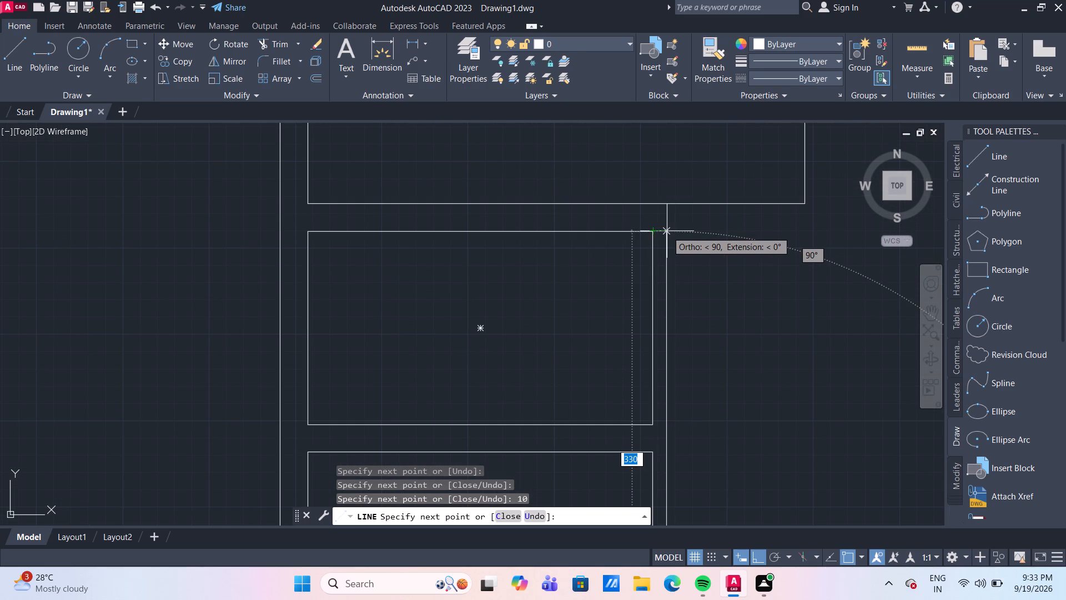
left_click(667, 231)
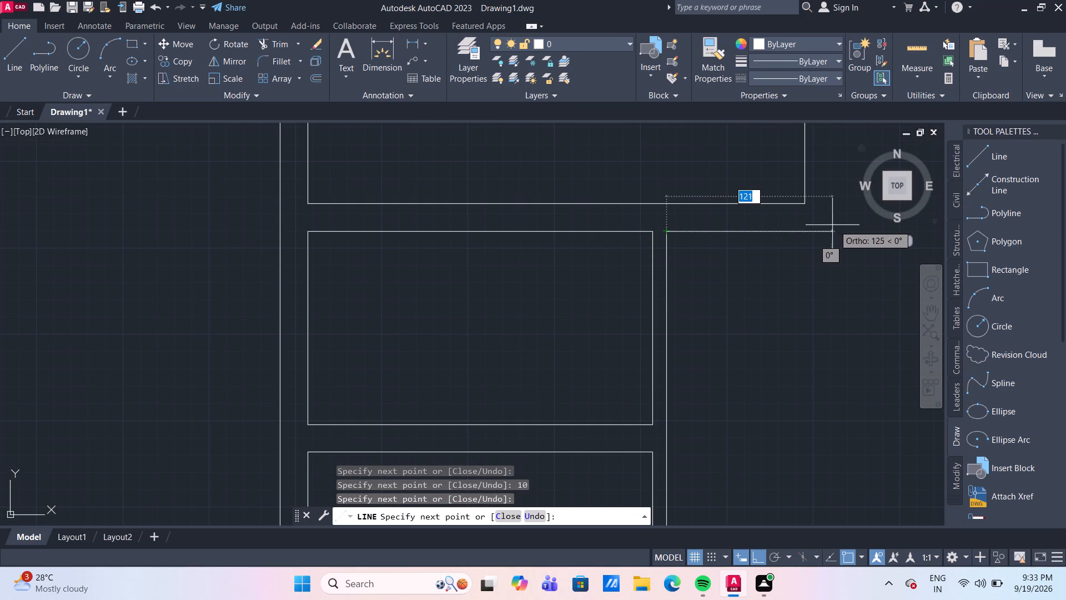
Continue the line right to below the large upper-left room's right edge, and extend it 20 beyond.
middle_click_drag(811, 228, 670, 256)
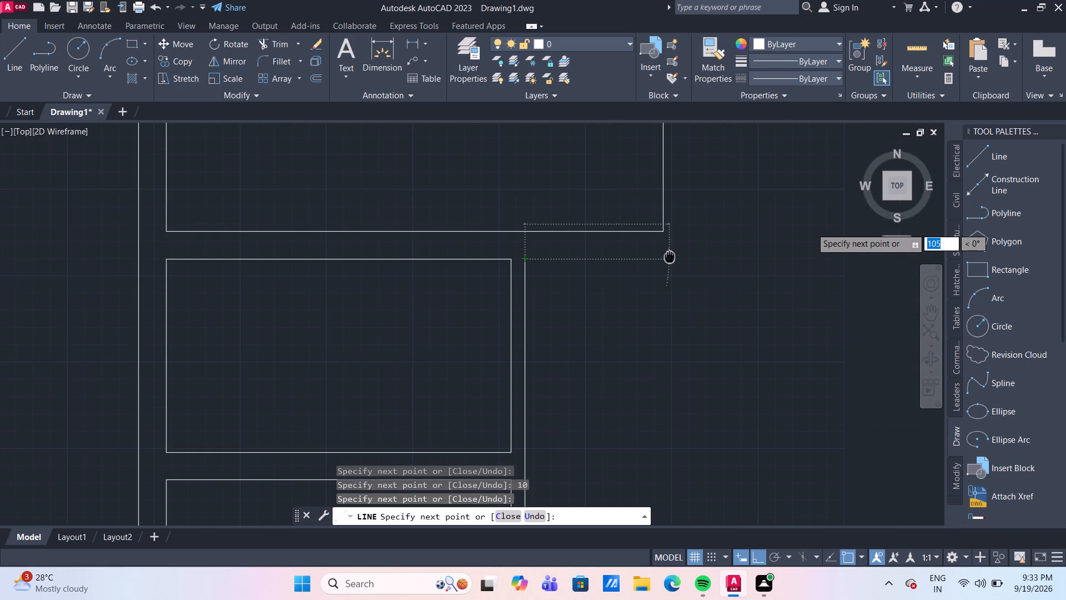
middle_click_drag(670, 256, 668, 256)
scroll(668, 256, "up", 1)
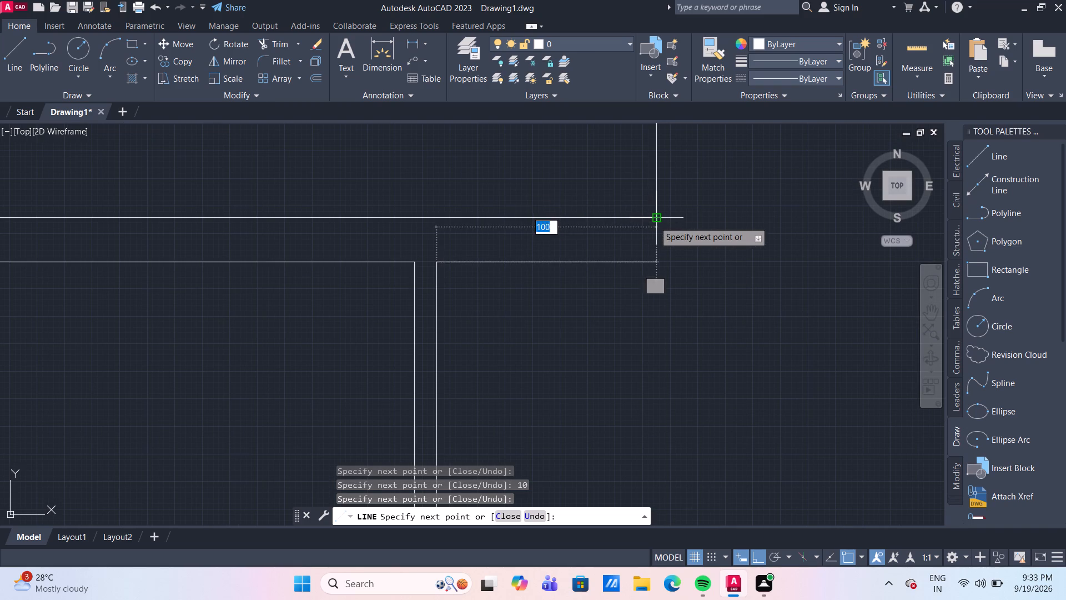
left_click(656, 264)
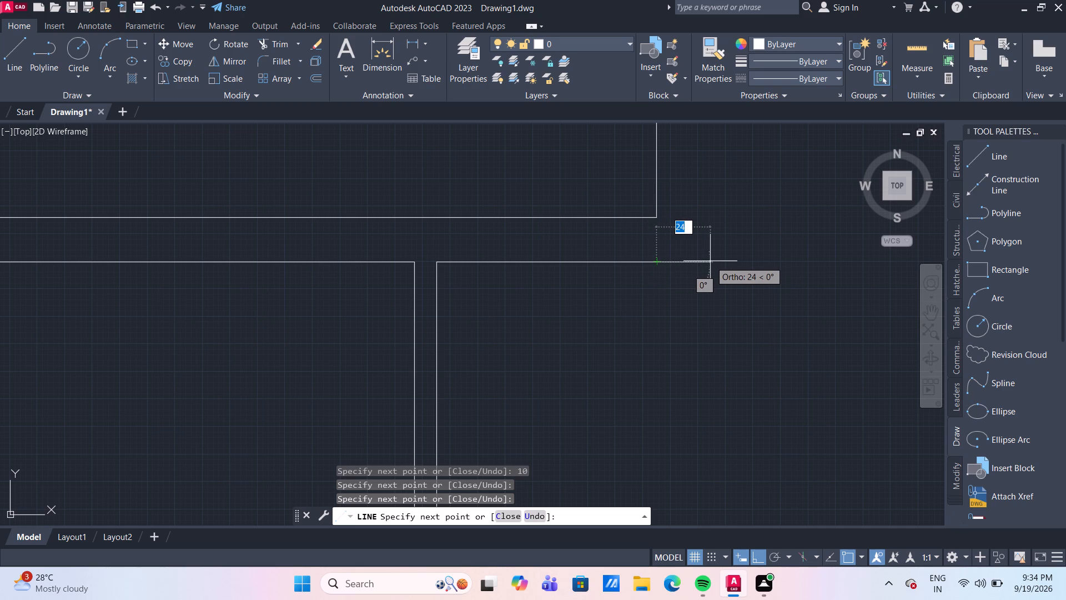
type("20")
key("Return")
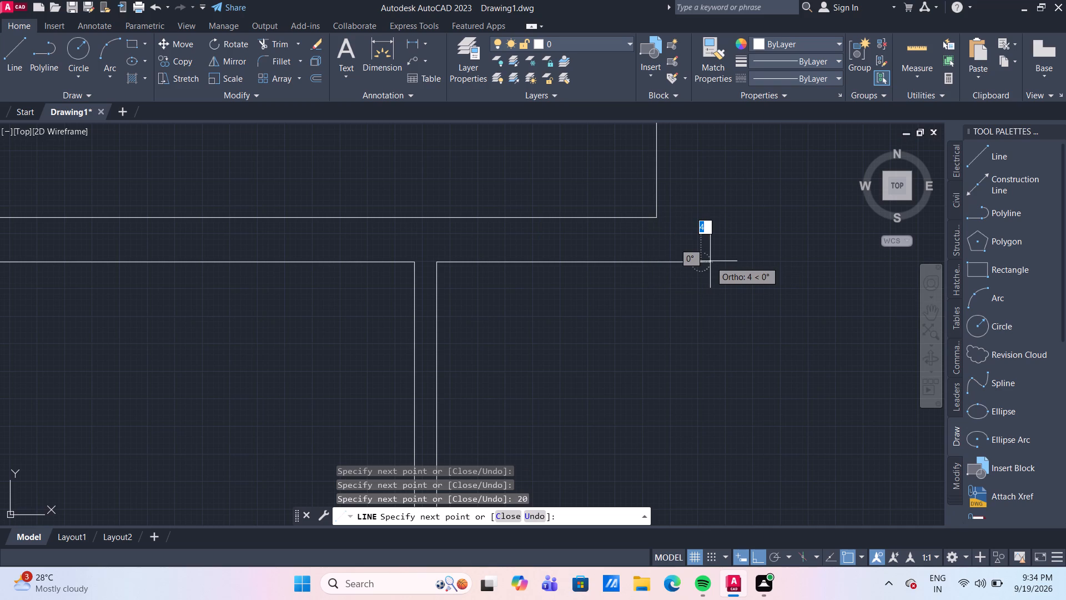
Continue the line vertically up beside the large upper-left room to the outline's top edge and end it there.
scroll(711, 167, "down", 3)
middle_click_drag(711, 167, 675, 326)
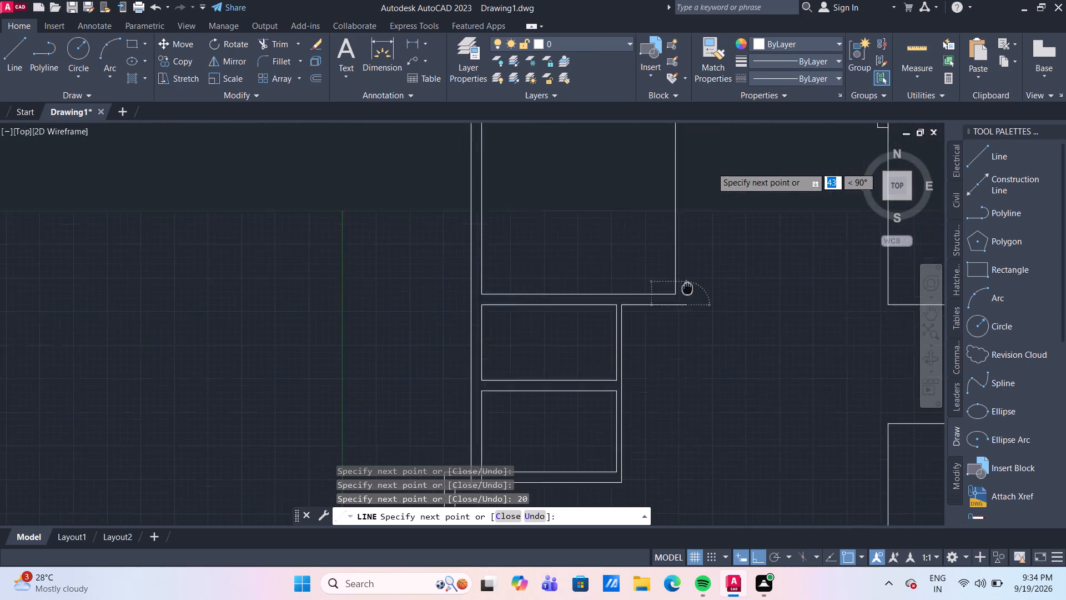
middle_click_drag(675, 326, 658, 356)
scroll(661, 194, "up", 2)
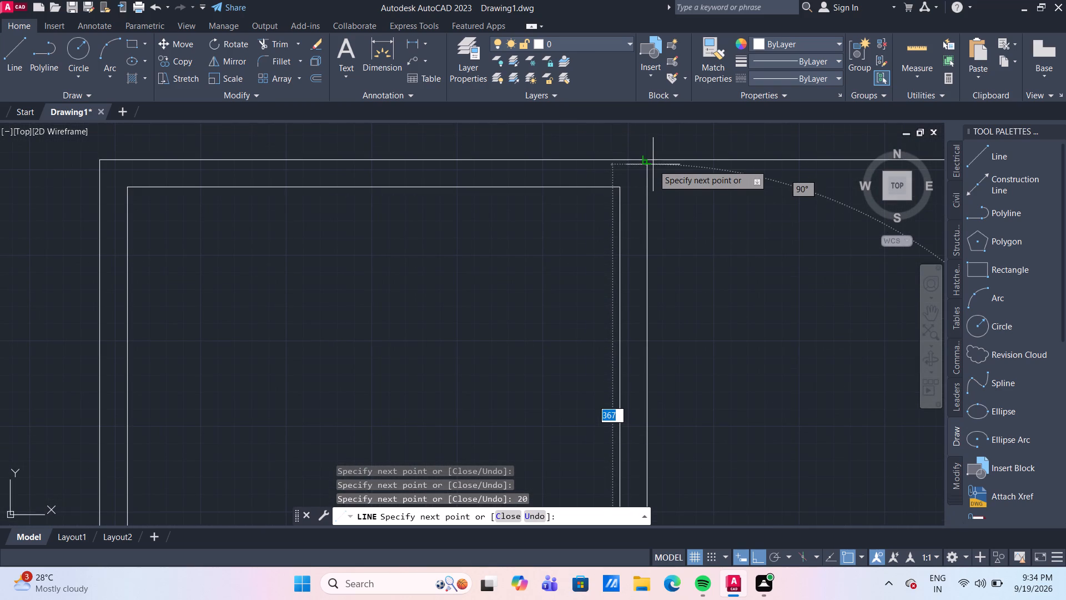
left_click(647, 164)
key("Escape")
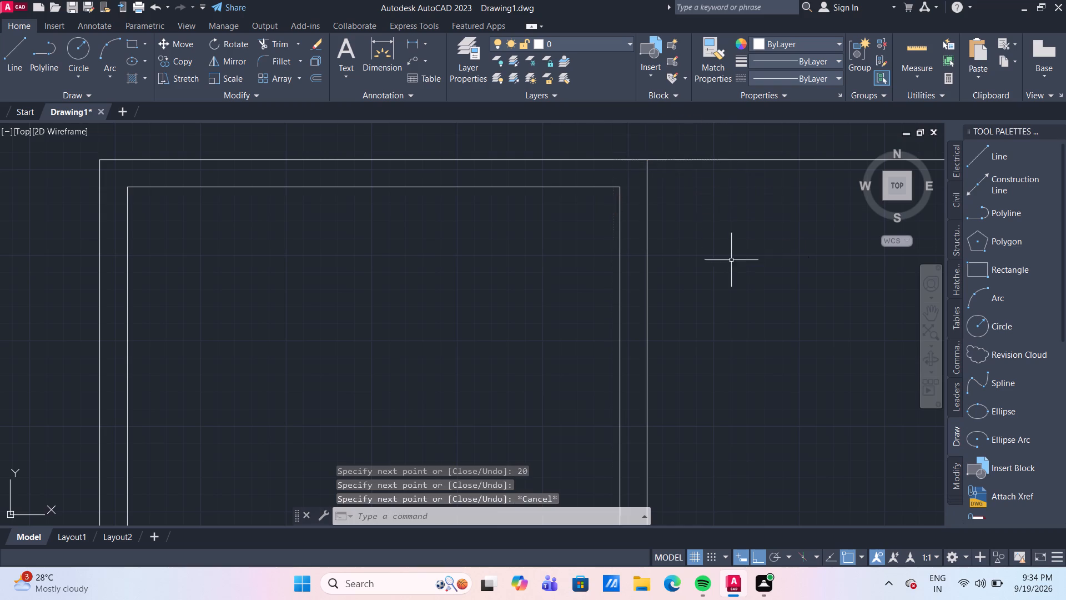
Move the small wall square straight down from the wall junction into the open area below the lowest left room.
scroll(732, 282, "down", 3)
scroll(770, 354, "down", 2)
middle_click_drag(756, 388, 641, 246)
scroll(622, 311, "up", 2)
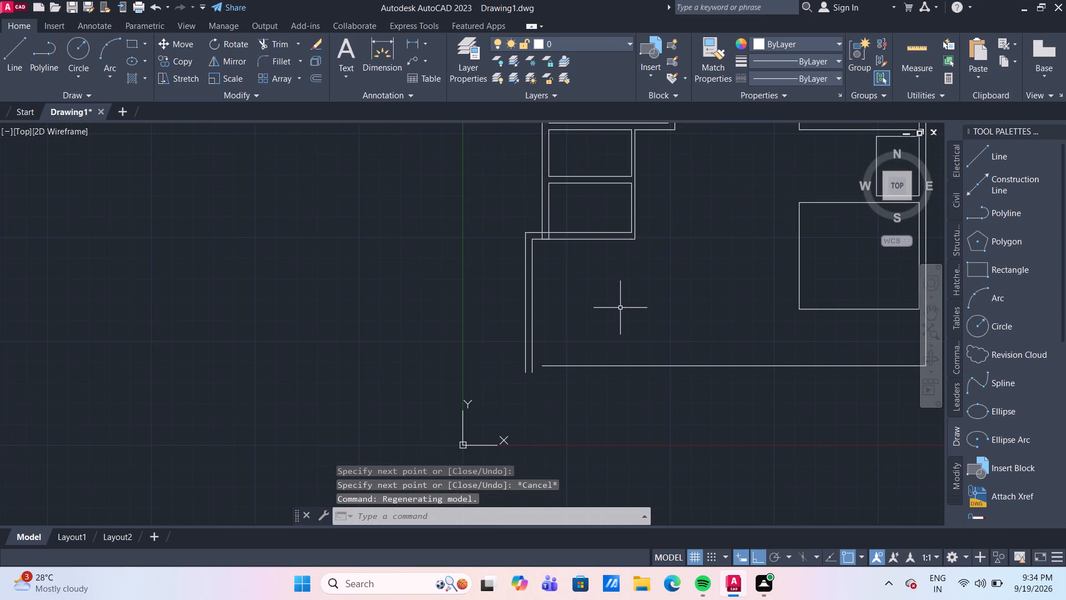
middle_click_drag(620, 308, 603, 304)
middle_click_drag(560, 226, 554, 317)
scroll(555, 317, "up", 1)
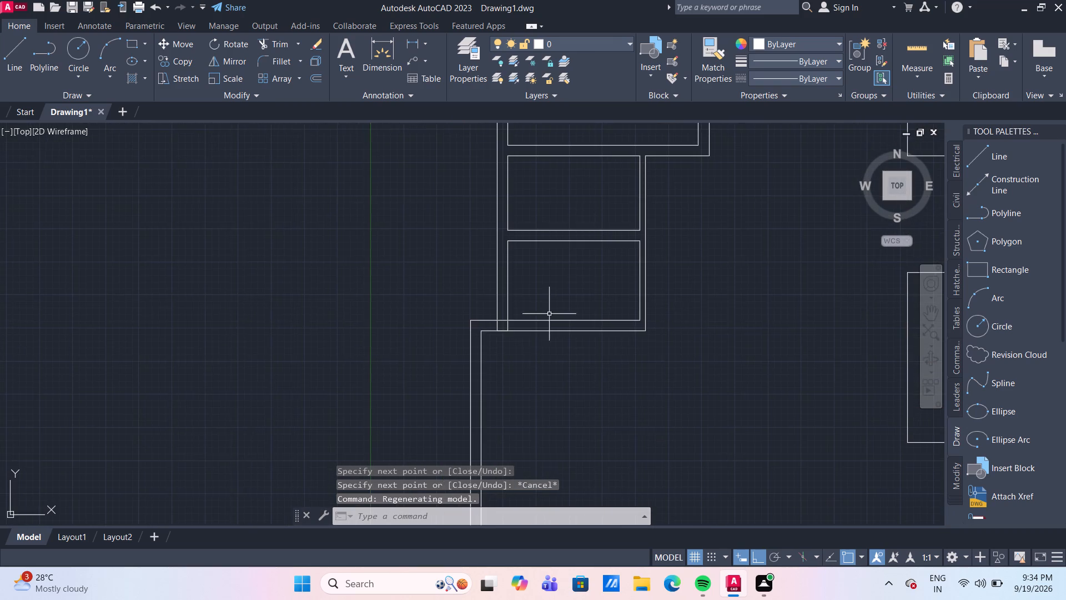
scroll(502, 324, "up", 2)
left_click_drag(493, 330, 498, 339)
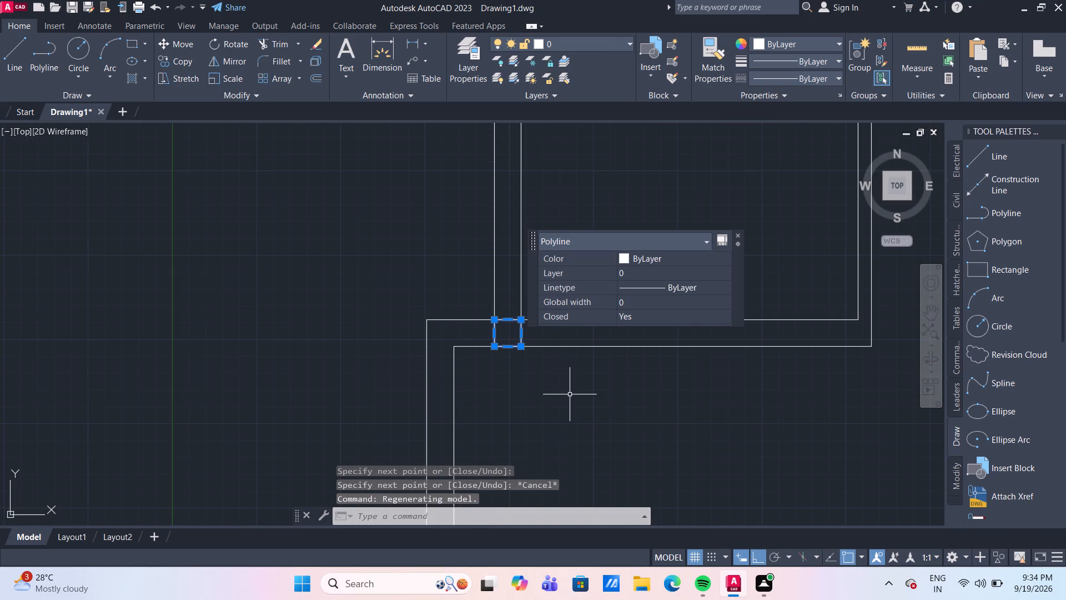
key("m")
key("Return")
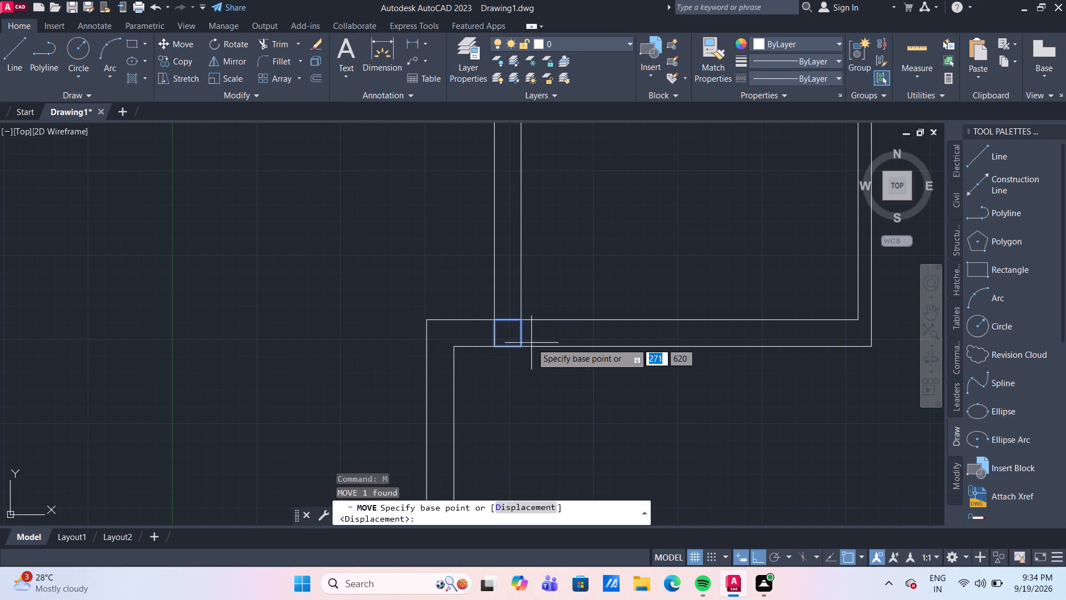
left_click_drag(519, 319, 533, 367)
scroll(594, 396, "down", 2)
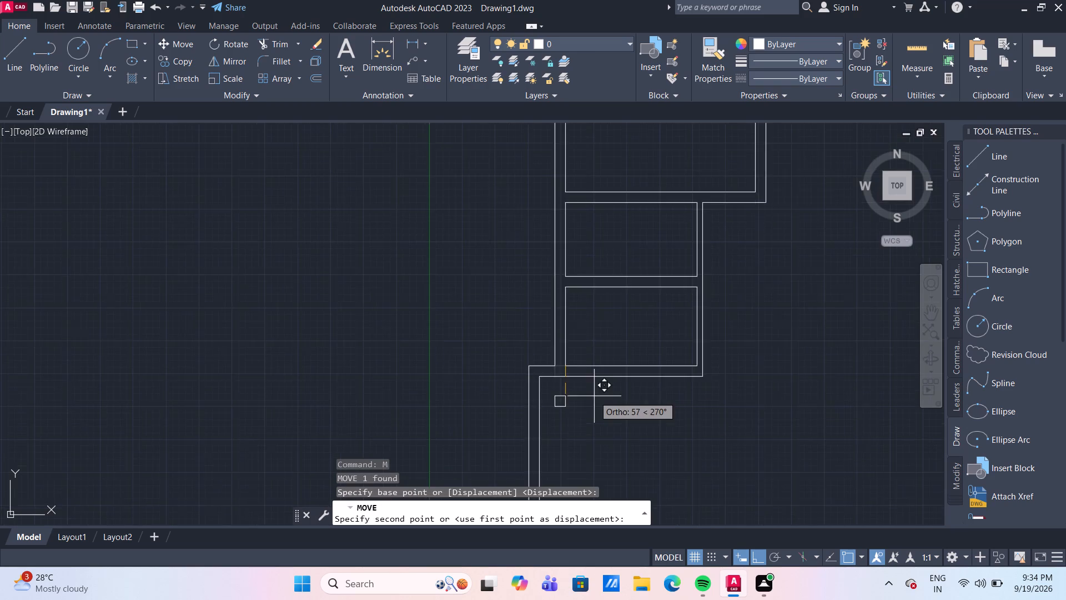
middle_click_drag(594, 396, 559, 283)
left_click(576, 321)
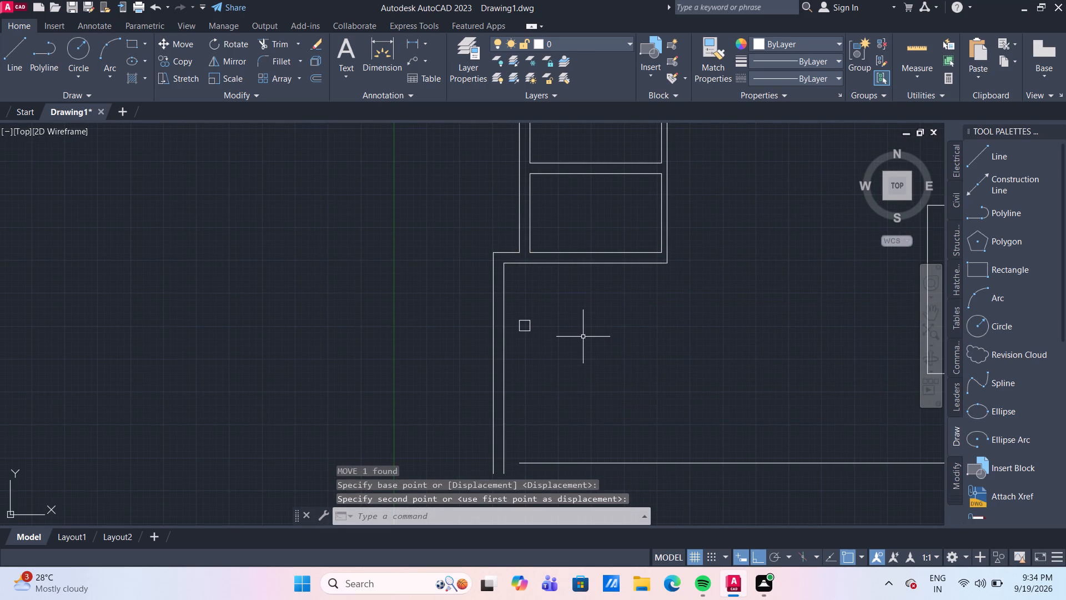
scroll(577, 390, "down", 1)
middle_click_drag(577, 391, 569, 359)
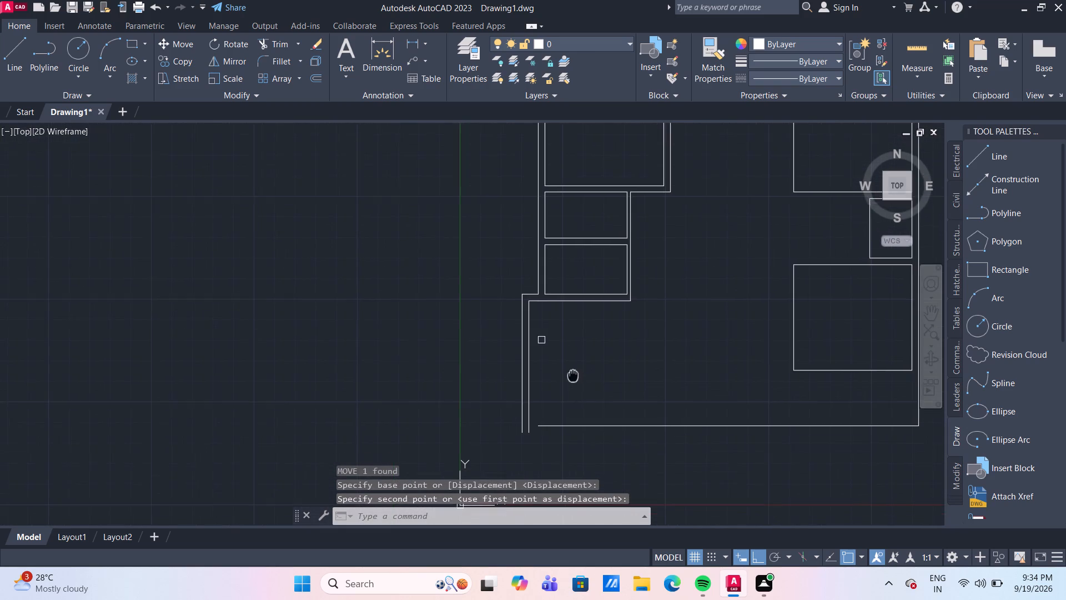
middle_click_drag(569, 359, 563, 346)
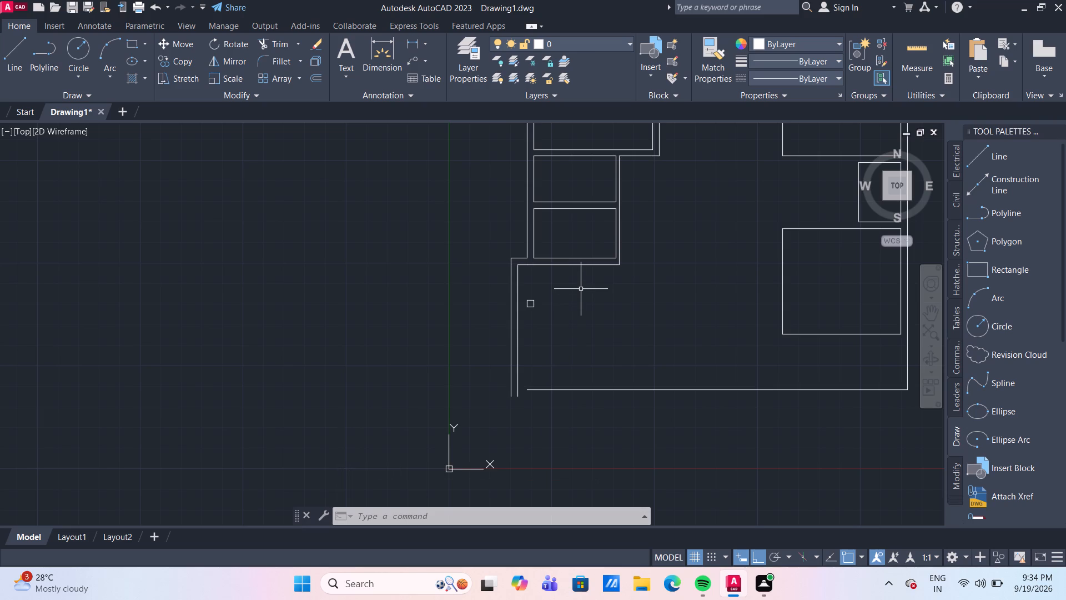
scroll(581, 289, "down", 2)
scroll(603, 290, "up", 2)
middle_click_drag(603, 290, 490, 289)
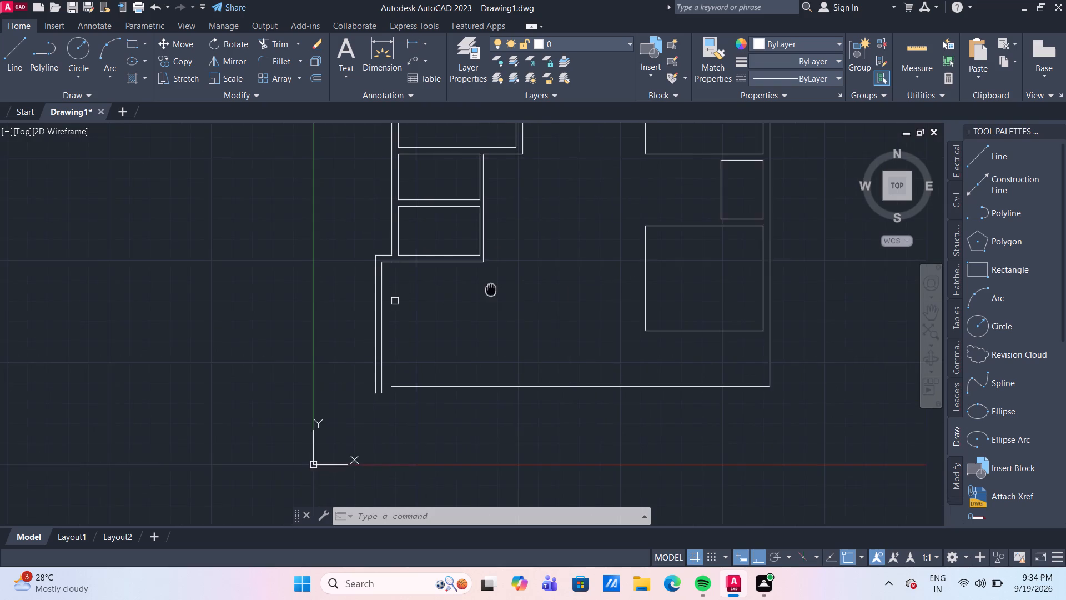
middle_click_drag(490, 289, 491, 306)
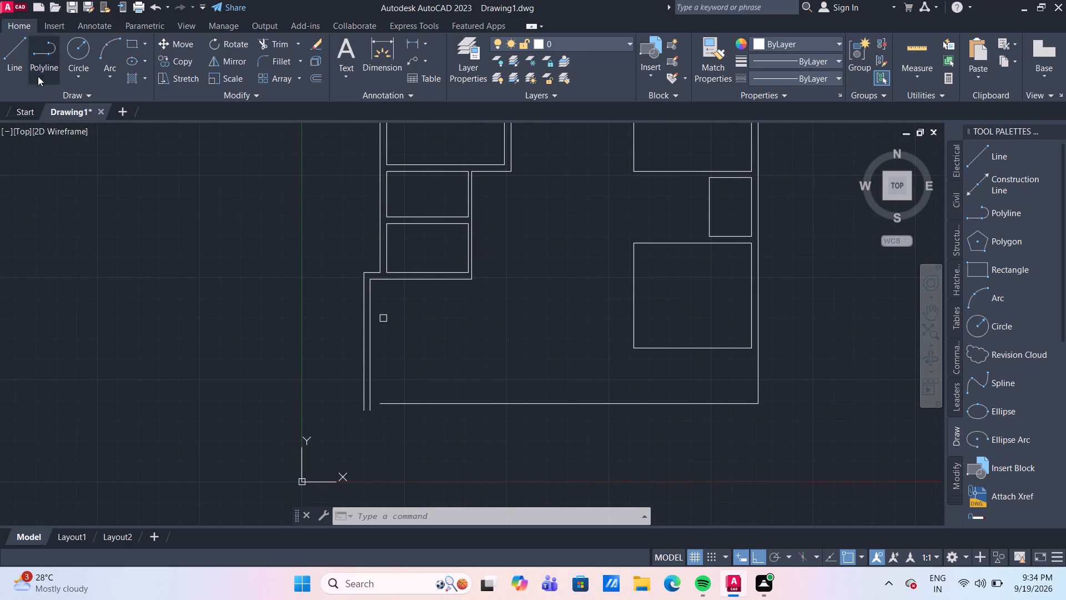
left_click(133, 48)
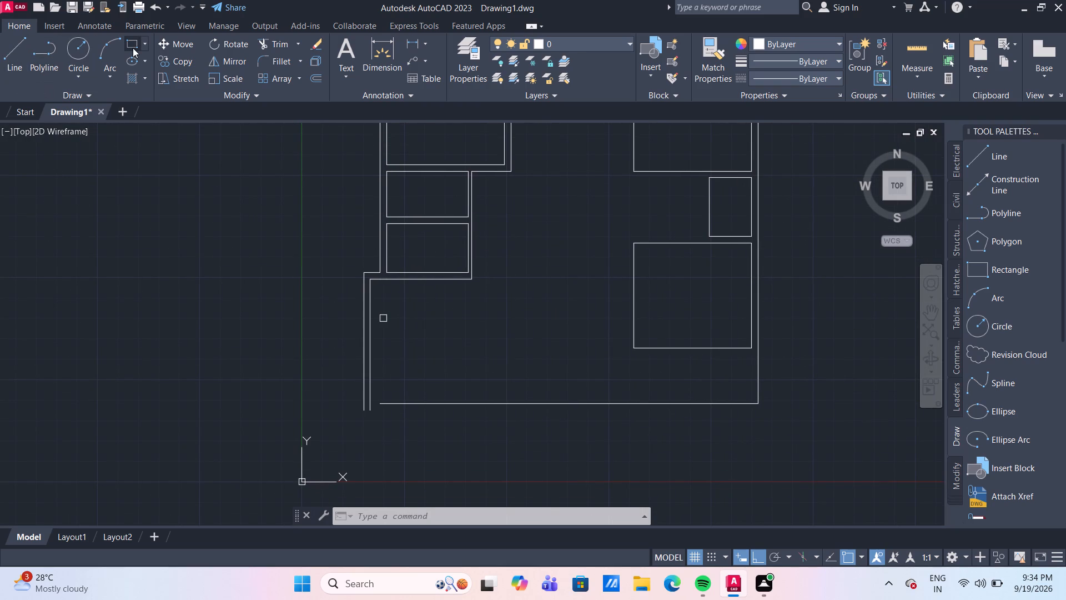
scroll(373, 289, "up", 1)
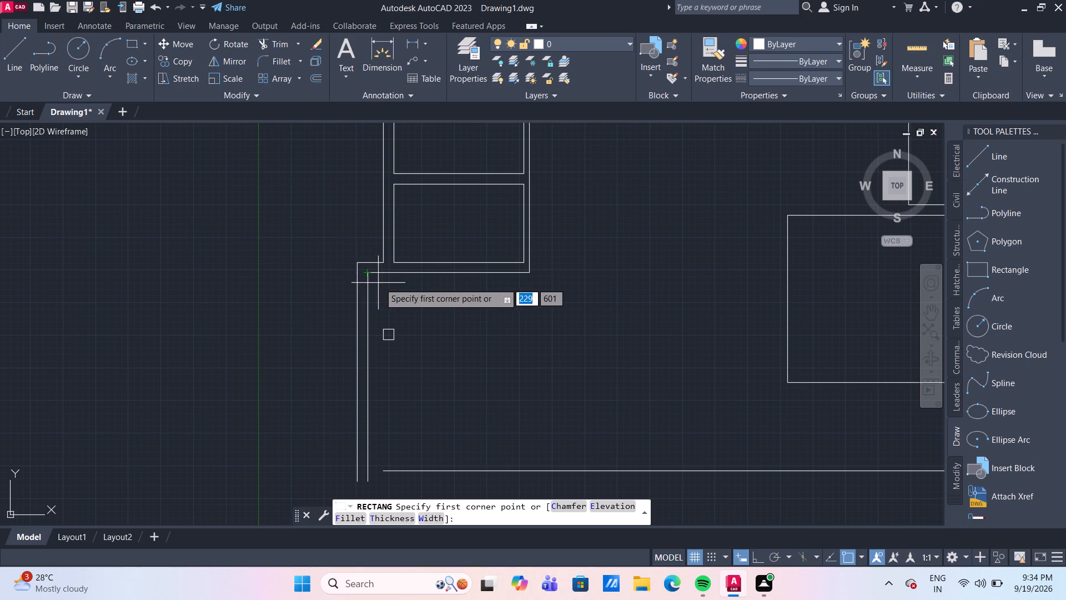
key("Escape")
Delete the stepped-out section's long inner vertical line, the inner line below the lowest small left room, and the short stub at that line's right end.
left_click(408, 274)
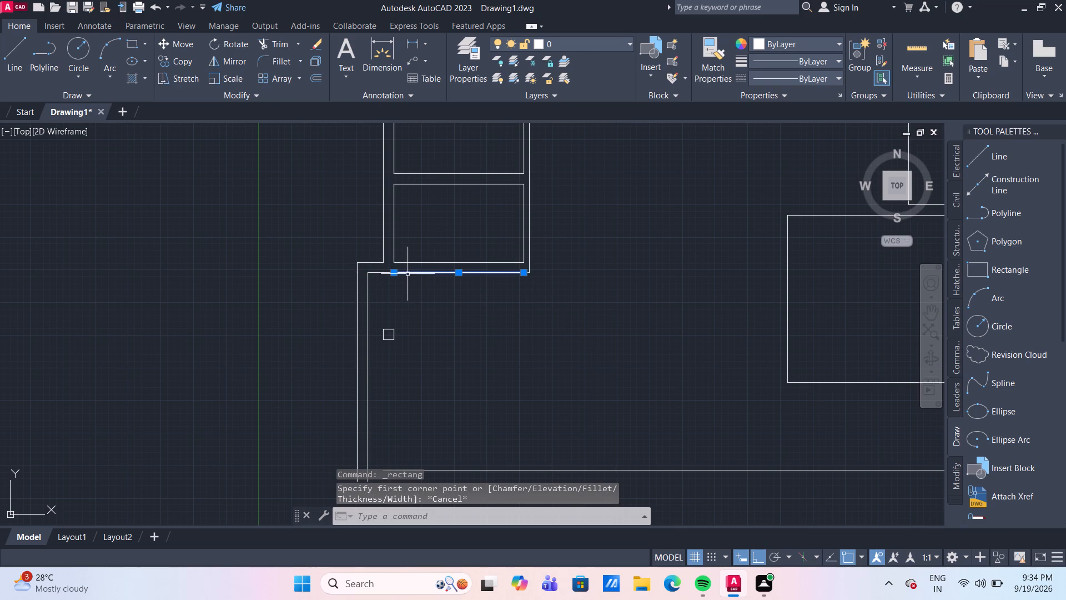
key("Delete")
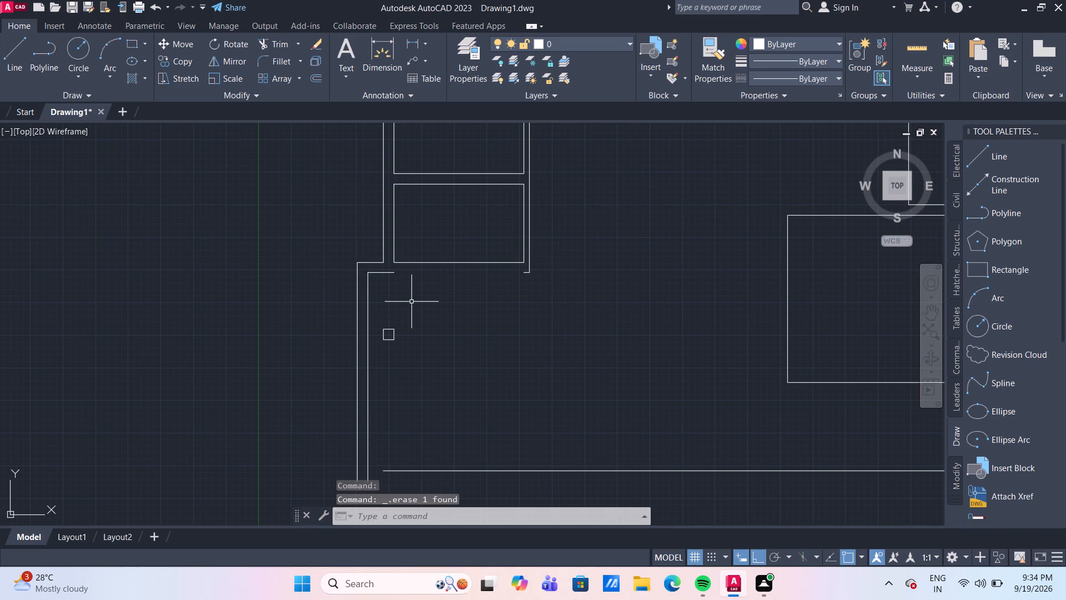
left_click(368, 314)
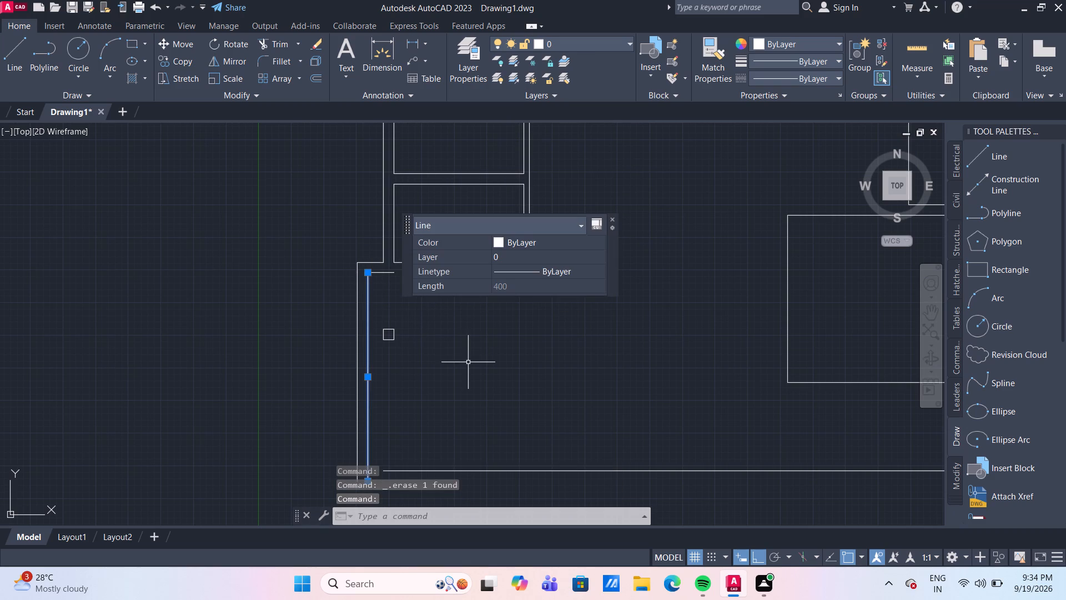
scroll(468, 363, "down", 1)
key("Delete")
scroll(478, 308, "up", 3)
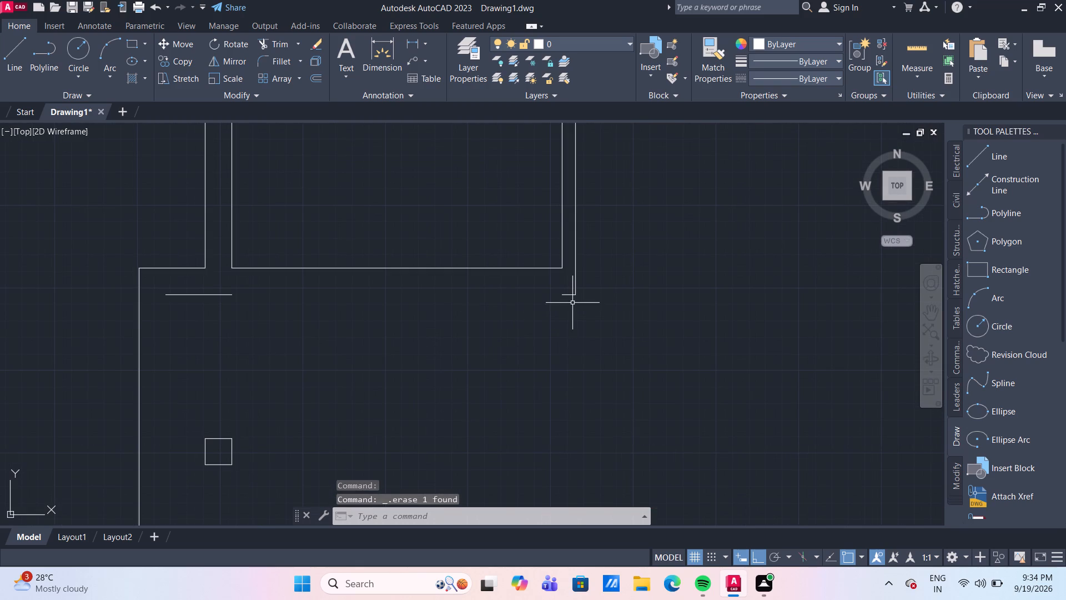
left_click(570, 295)
key("Delete")
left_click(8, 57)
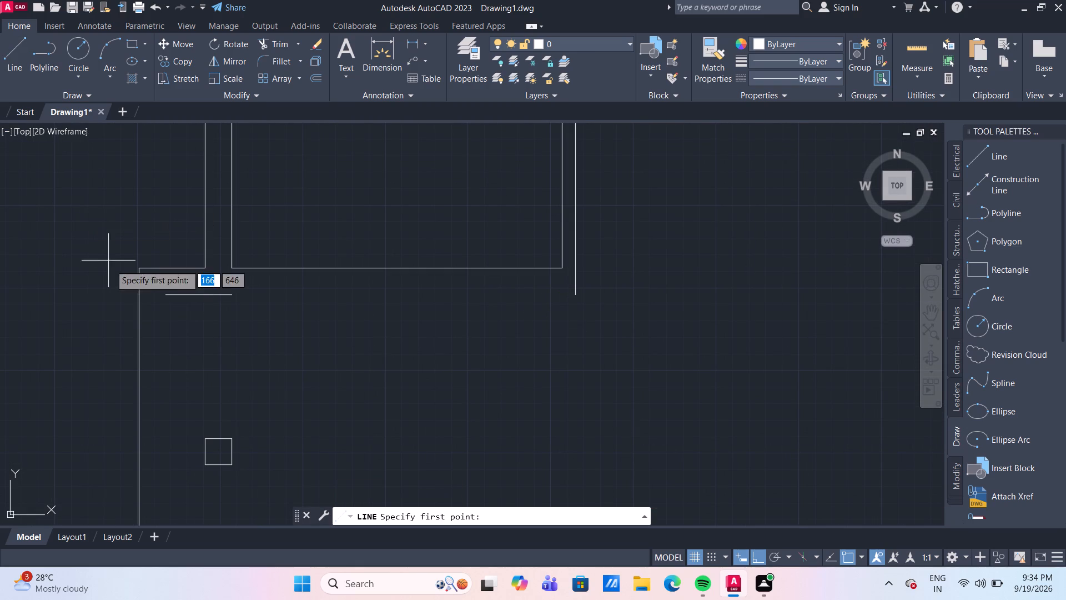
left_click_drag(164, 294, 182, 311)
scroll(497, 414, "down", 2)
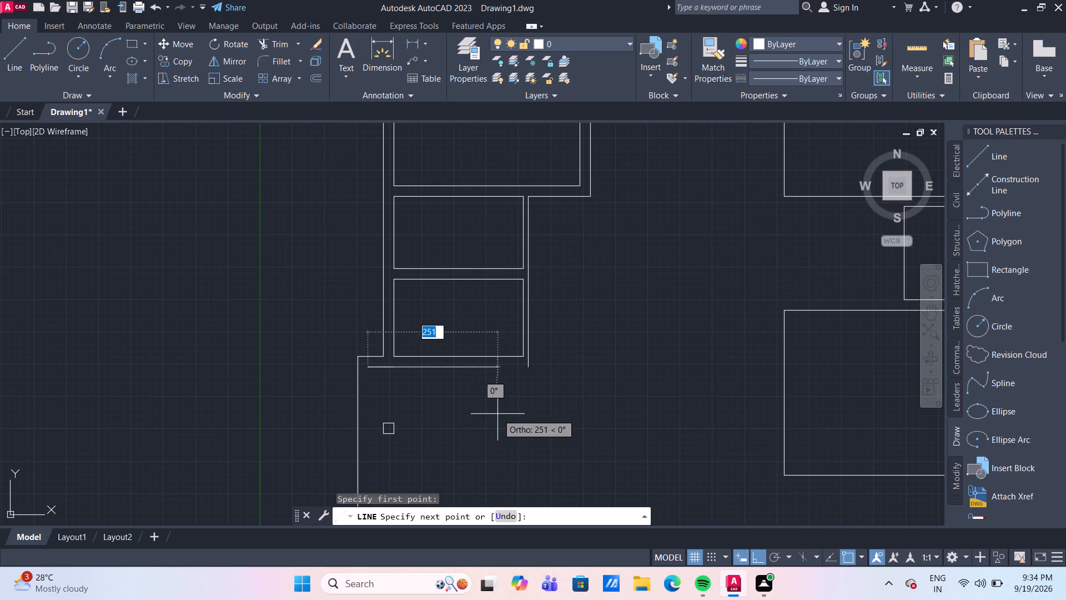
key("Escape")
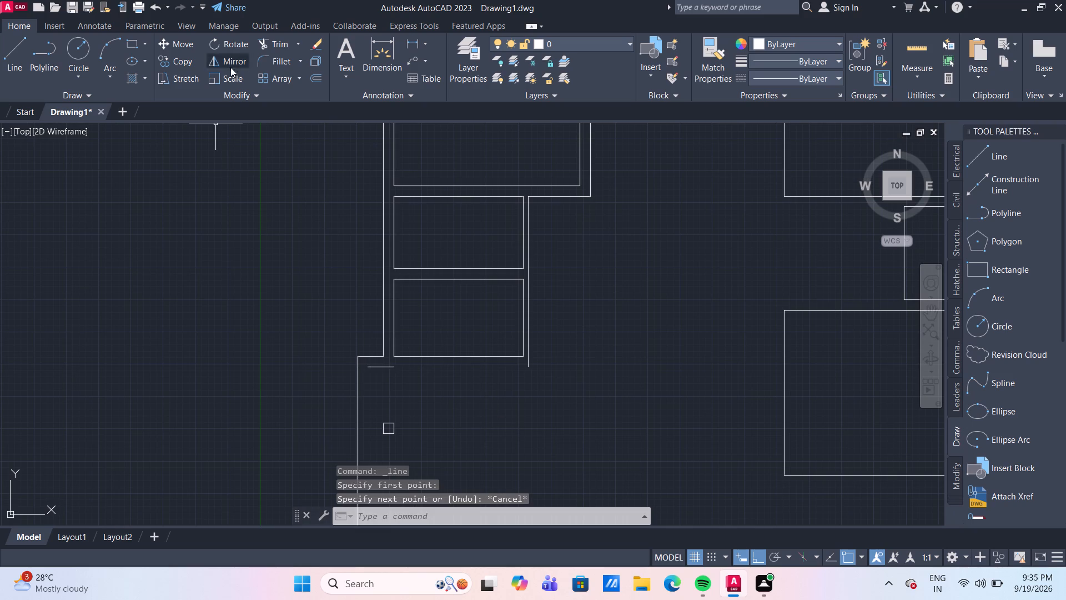
Draw a 390 wide by 360 high room rectangle down from the left end of the remaining inner line in the stepped-out section.
left_click(132, 44)
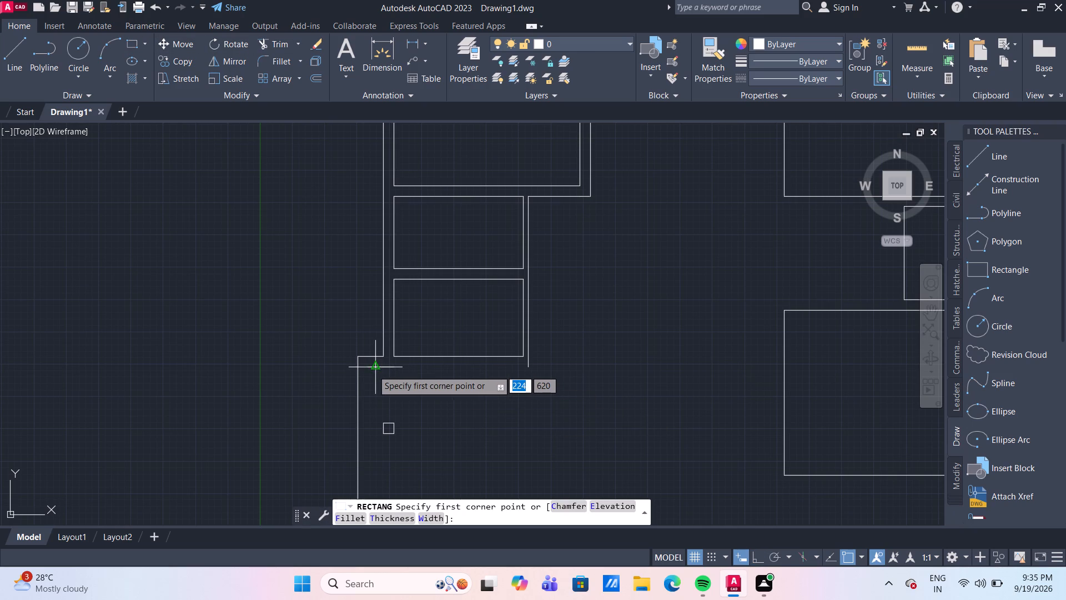
left_click_drag(371, 370, 382, 377)
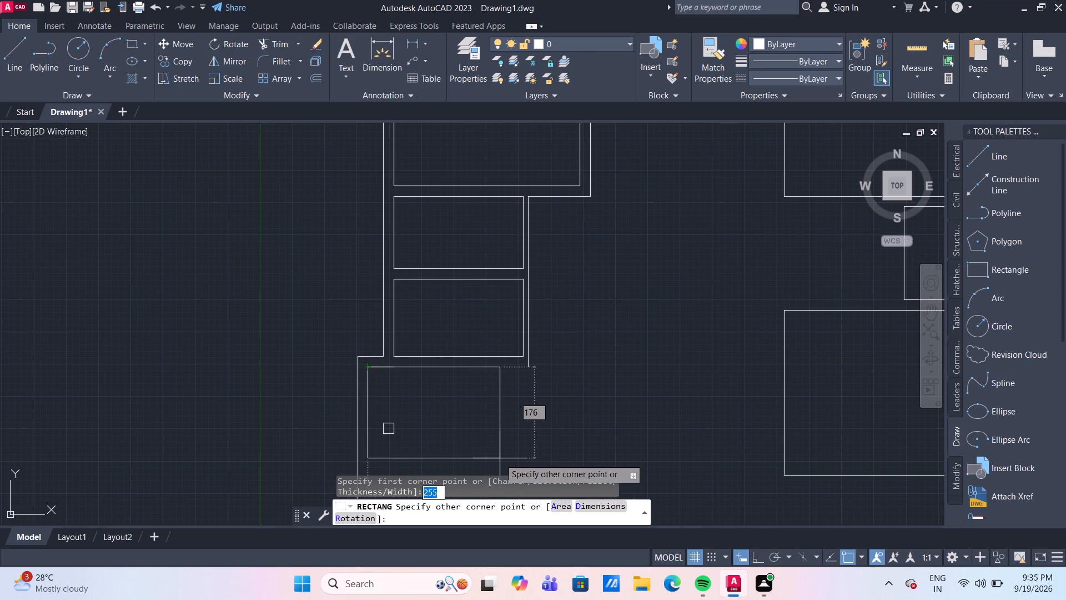
middle_click_drag(500, 458, 443, 352)
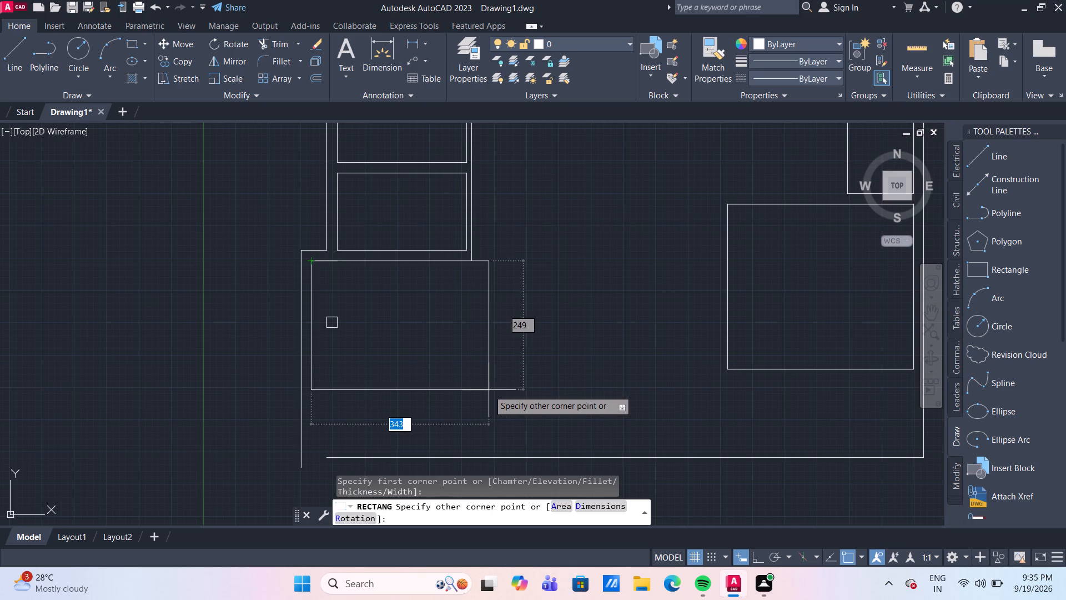
type("390")
key("Tab")
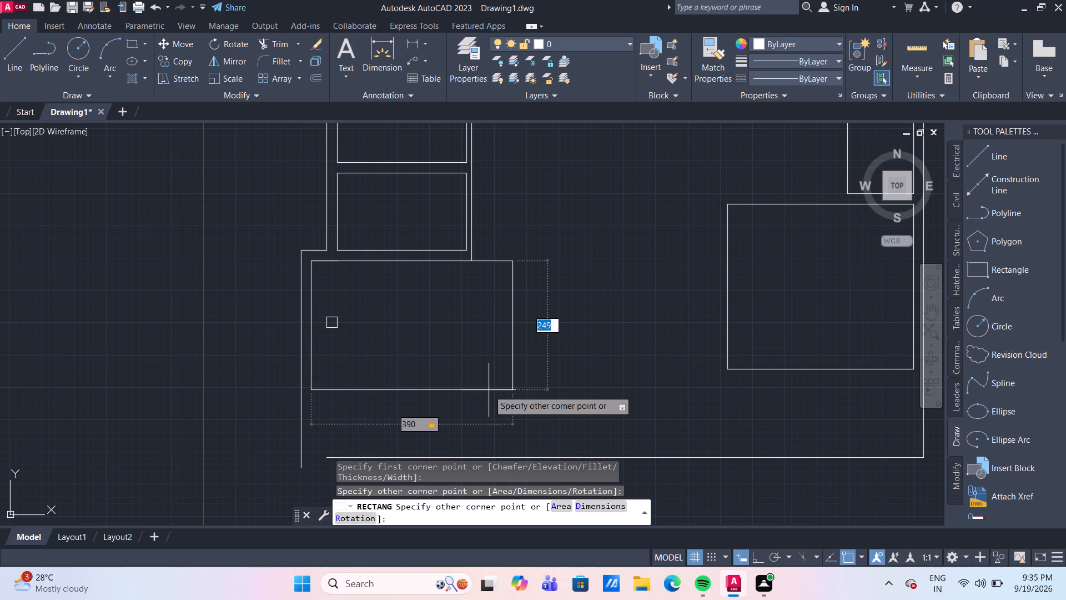
type("360")
key("Return")
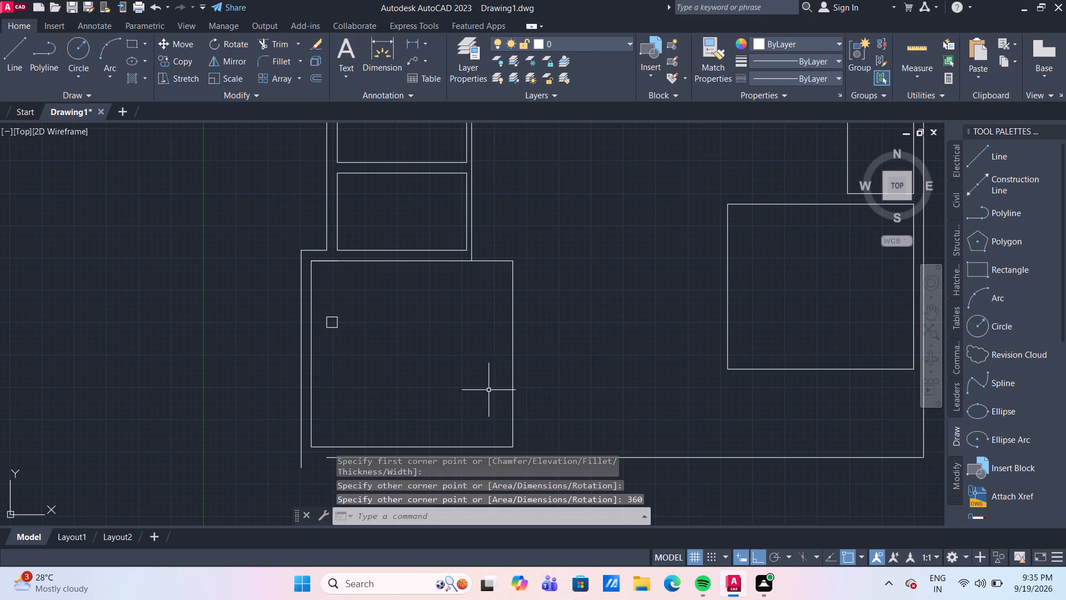
Extend the outline's bottom line left to meet the outer vertical line of the stepped-out section.
scroll(489, 404, "down", 3)
middle_click_drag(489, 404, 483, 329)
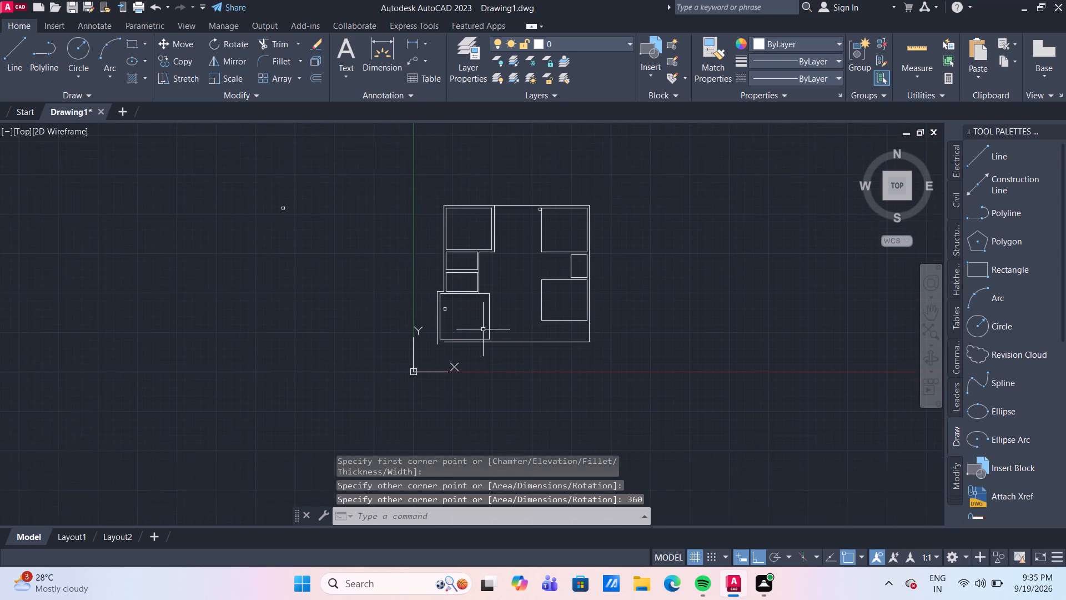
scroll(470, 350, "up", 3)
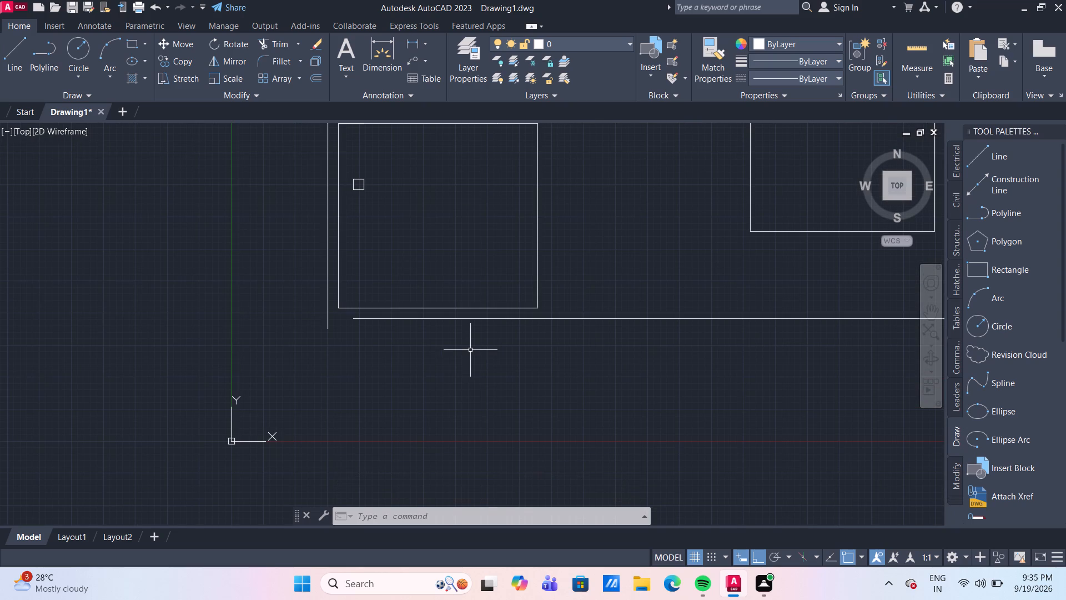
scroll(470, 350, "down", 1)
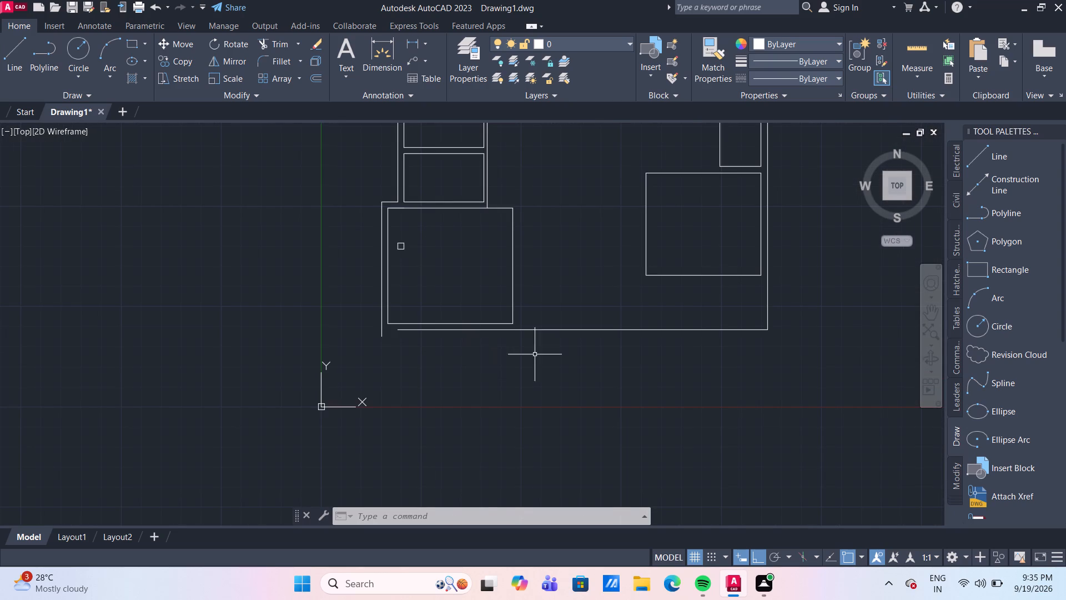
scroll(562, 355, "down", 1)
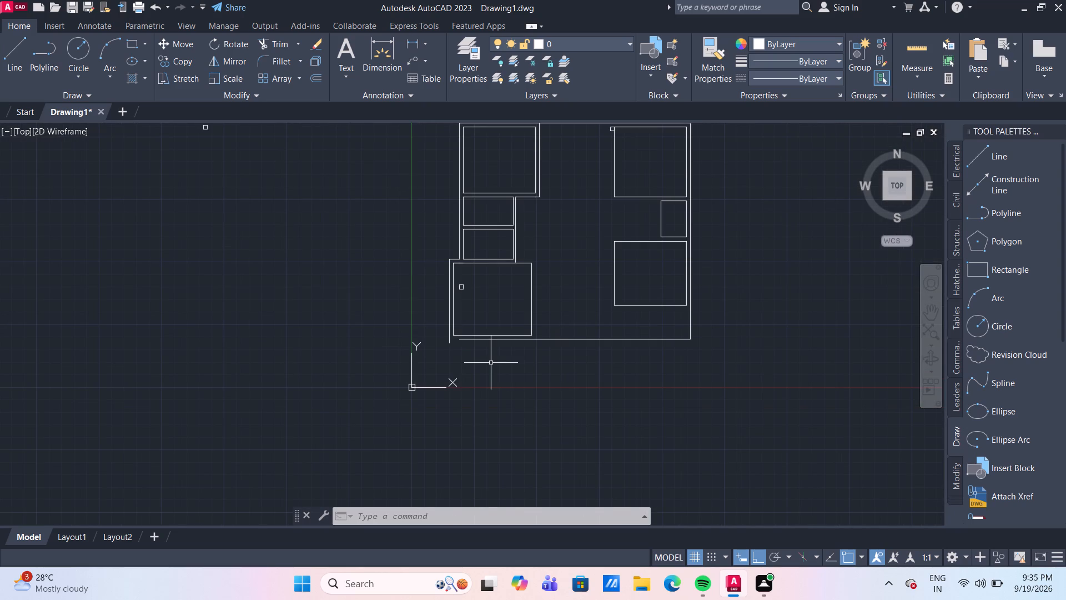
scroll(491, 363, "up", 1)
scroll(477, 217, "up", 2)
scroll(492, 351, "down", 1)
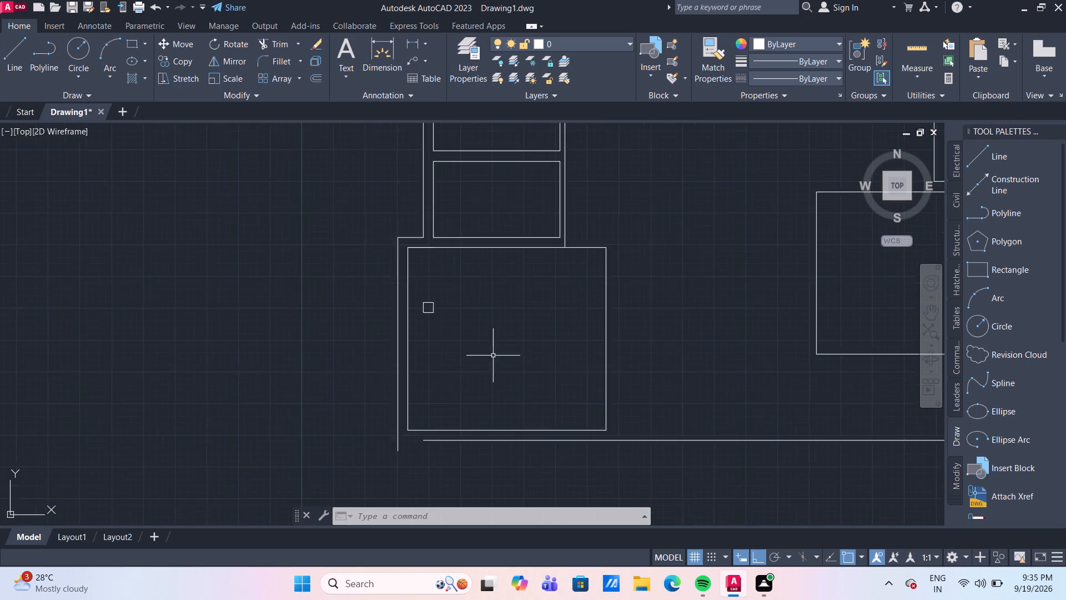
scroll(494, 357, "down", 1)
scroll(492, 430, "up", 2)
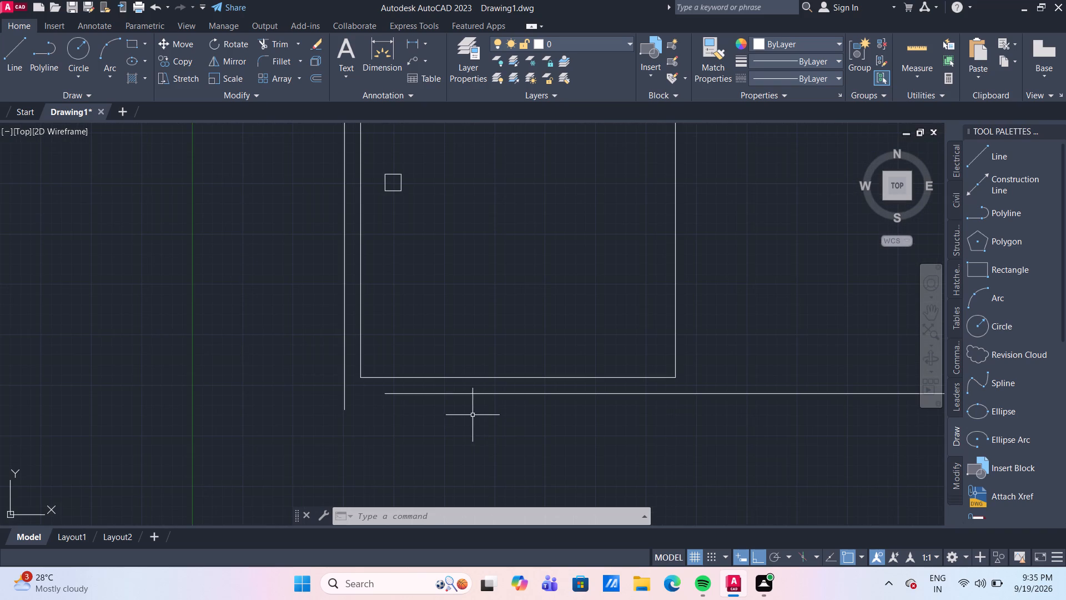
scroll(471, 414, "up", 2)
middle_click_drag(498, 407, 603, 409)
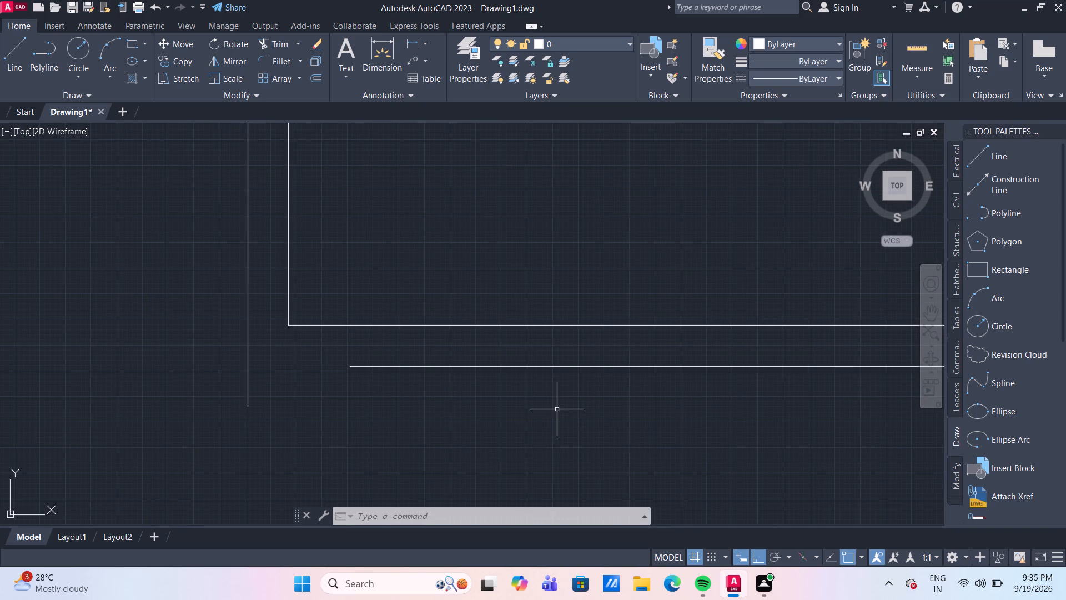
type("EX")
key("Return")
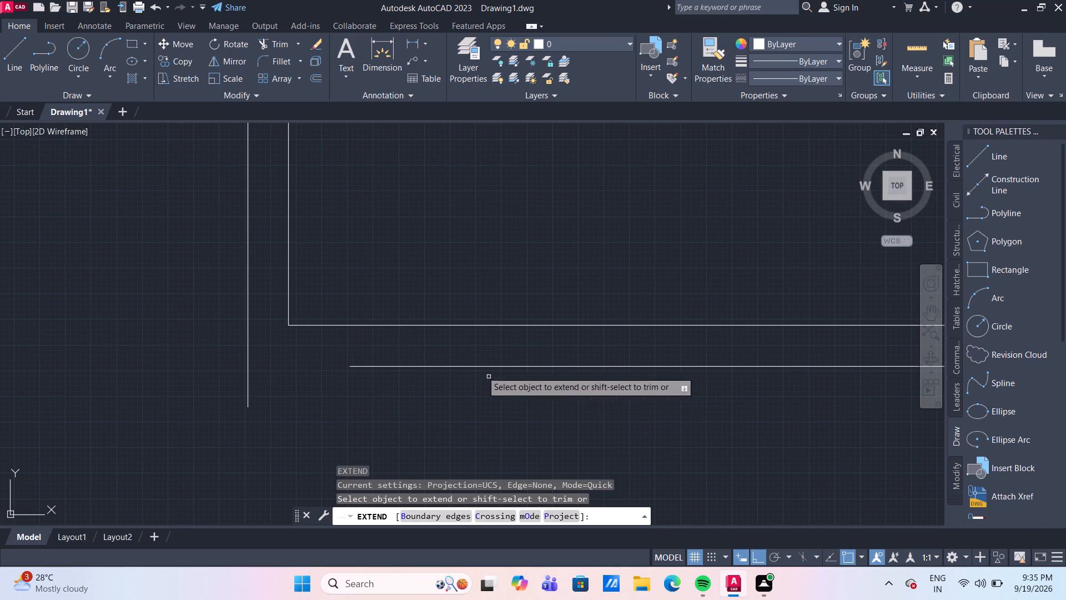
left_click(415, 365)
scroll(405, 394, "down", 3)
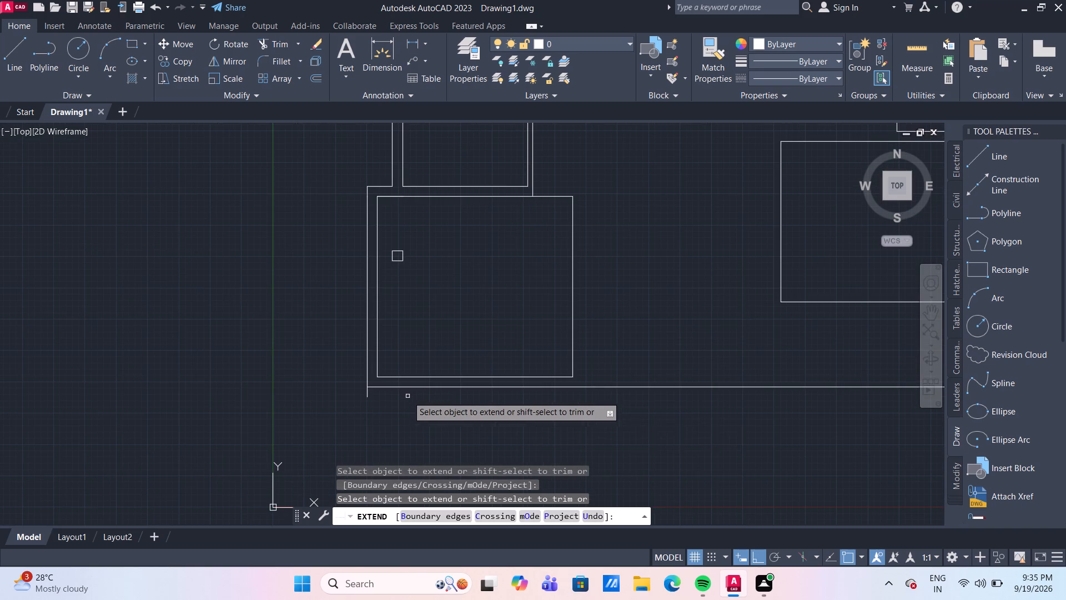
key("Escape")
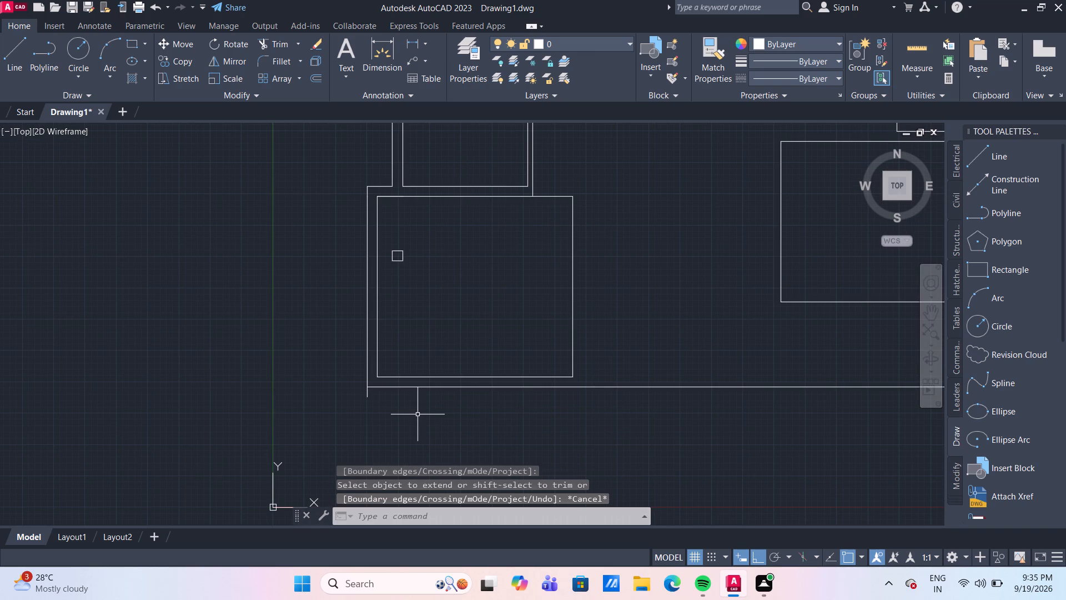
Trim the end of the stepped-out section's outer vertical line that overhangs below the outline's bottom line.
type("TR")
key("Return")
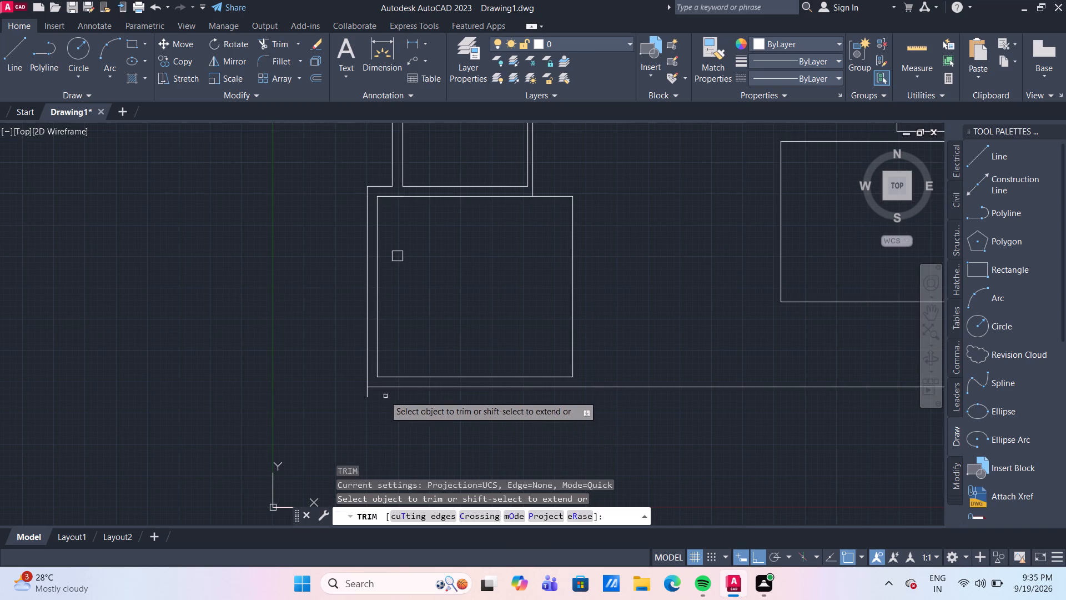
left_click_drag(366, 391, 371, 400)
scroll(393, 429, "down", 2)
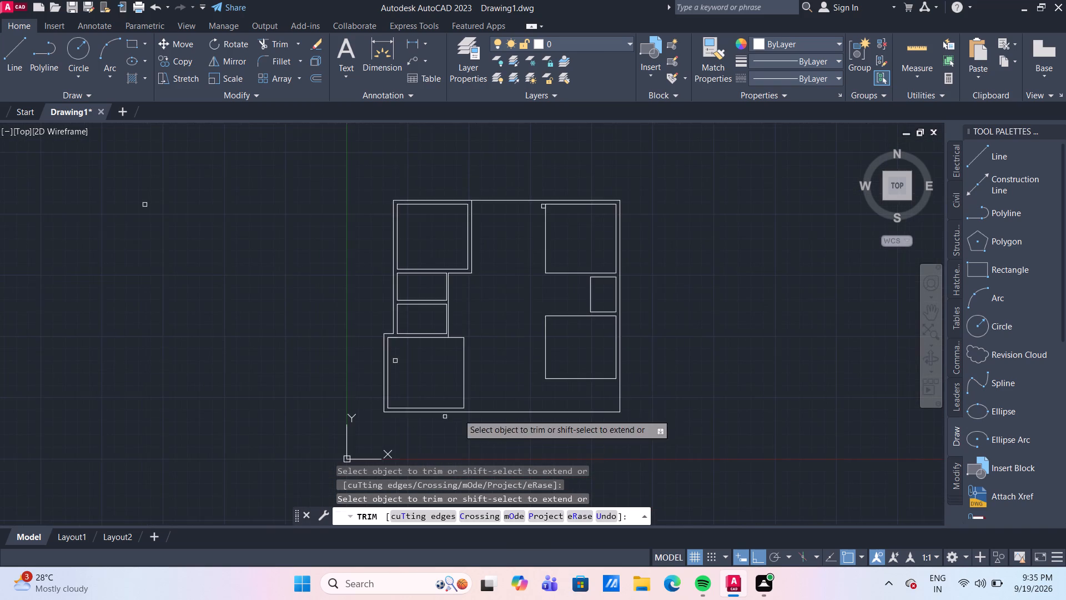
scroll(484, 413, "down", 1)
scroll(588, 434, "up", 1)
scroll(586, 387, "up", 1)
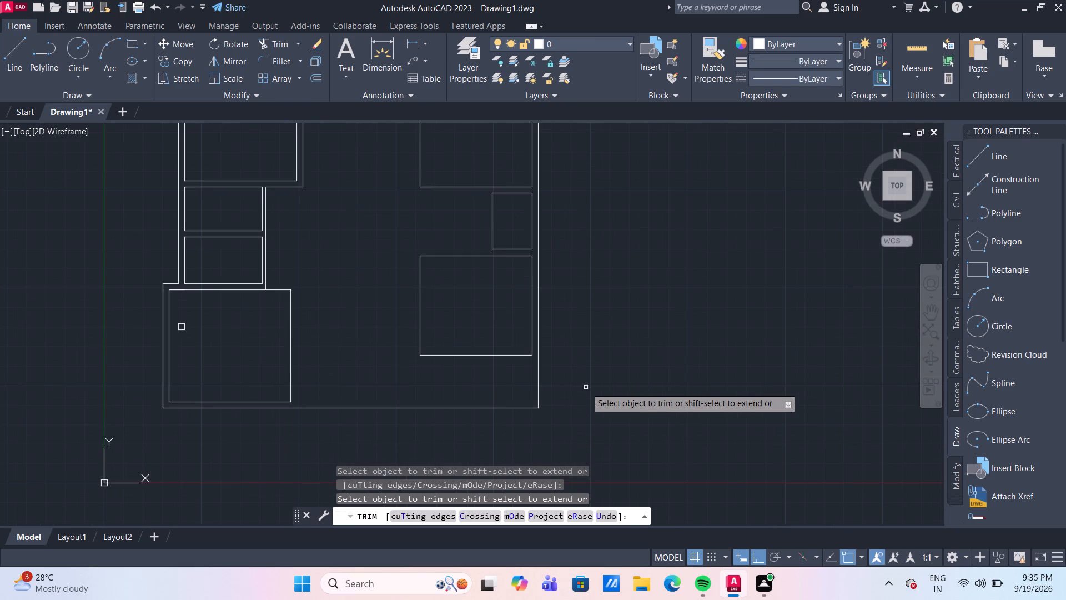
key("Escape")
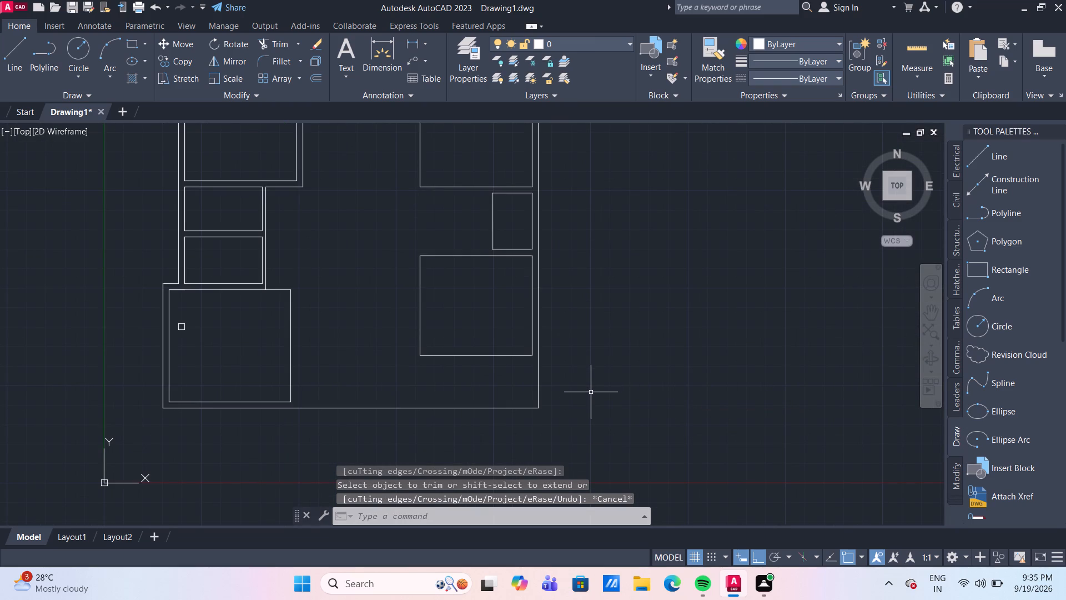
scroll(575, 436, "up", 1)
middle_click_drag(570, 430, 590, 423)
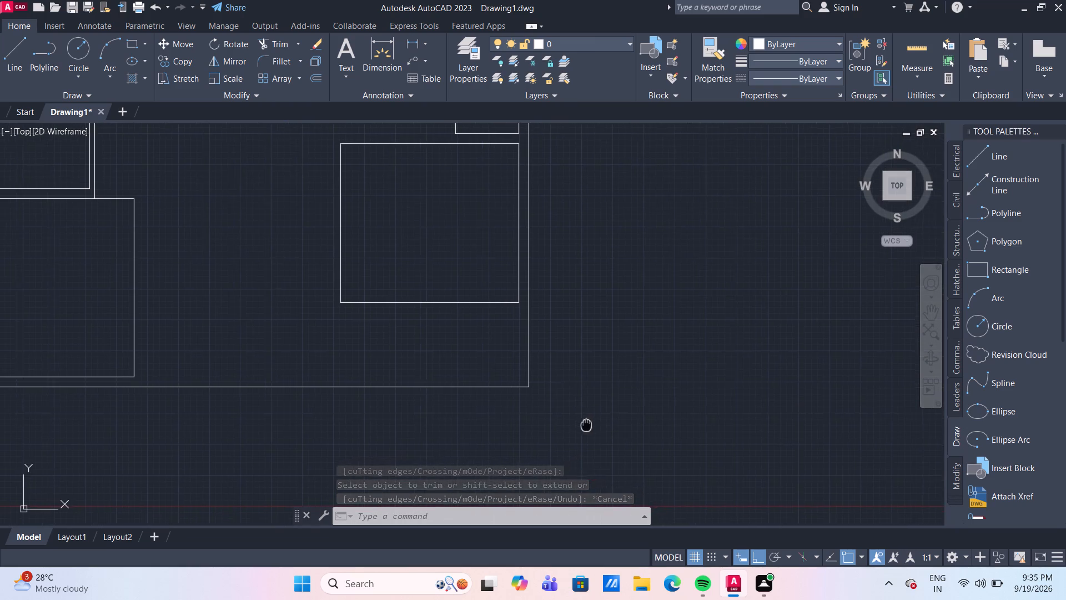
Move the small wall-thickness square from inside the lower-left room, placing its top-left corner on the lower-right room rectangle's bottom-right corner.
middle_click_drag(590, 423, 594, 422)
scroll(595, 424, "down", 1)
scroll(558, 345, "down", 2)
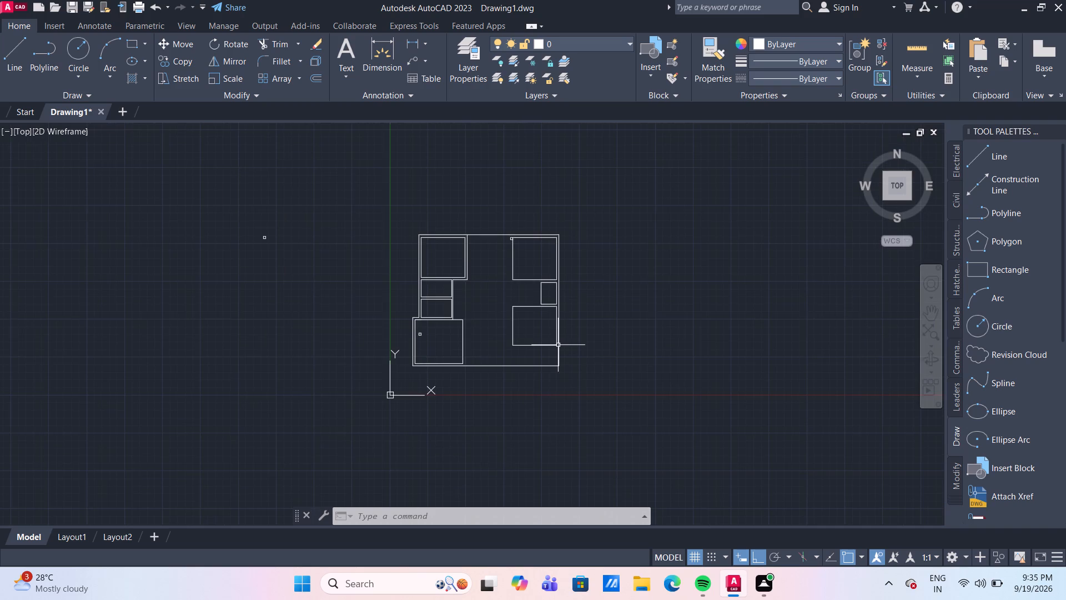
scroll(438, 361, "up", 2)
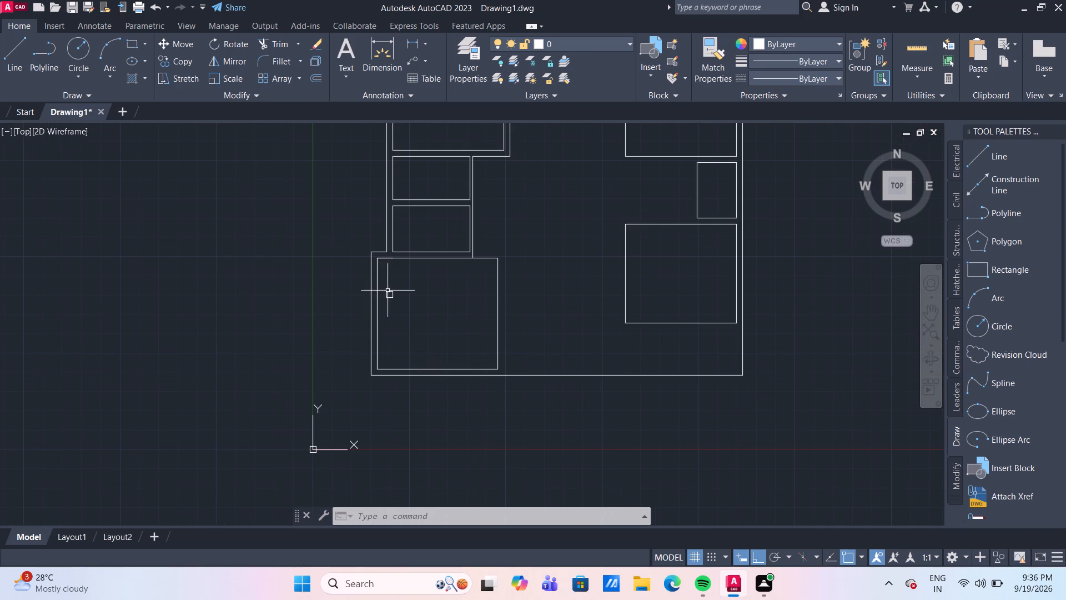
left_click(392, 292)
scroll(422, 330, "up", 2)
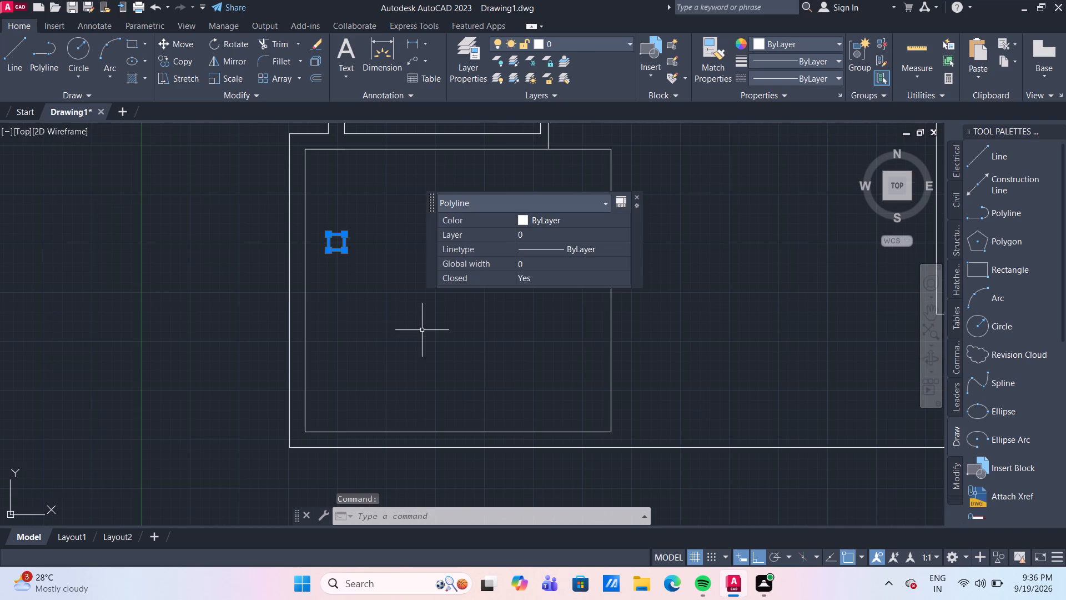
key("m")
key("Return")
scroll(422, 330, "down", 2)
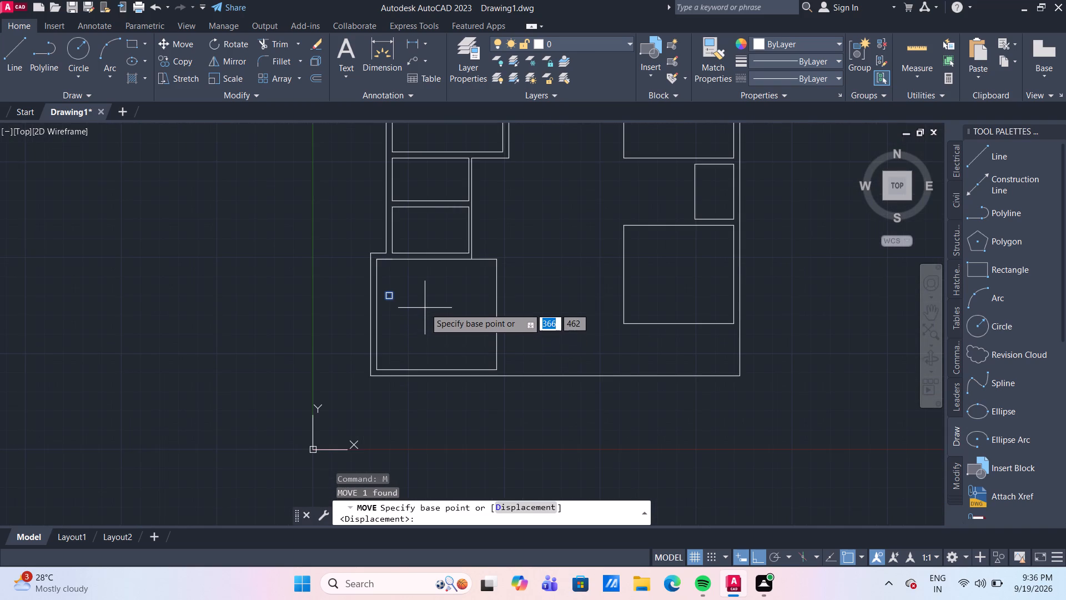
scroll(425, 308, "up", 2)
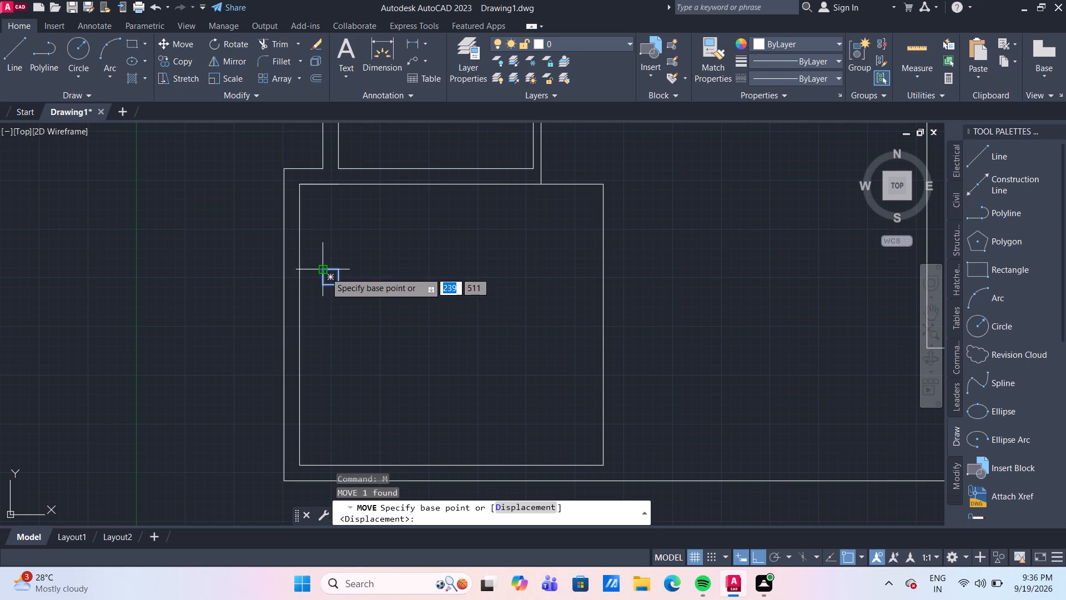
left_click(325, 272)
scroll(553, 301, "down", 3)
middle_click_drag(664, 314, 423, 318)
scroll(514, 334, "up", 3)
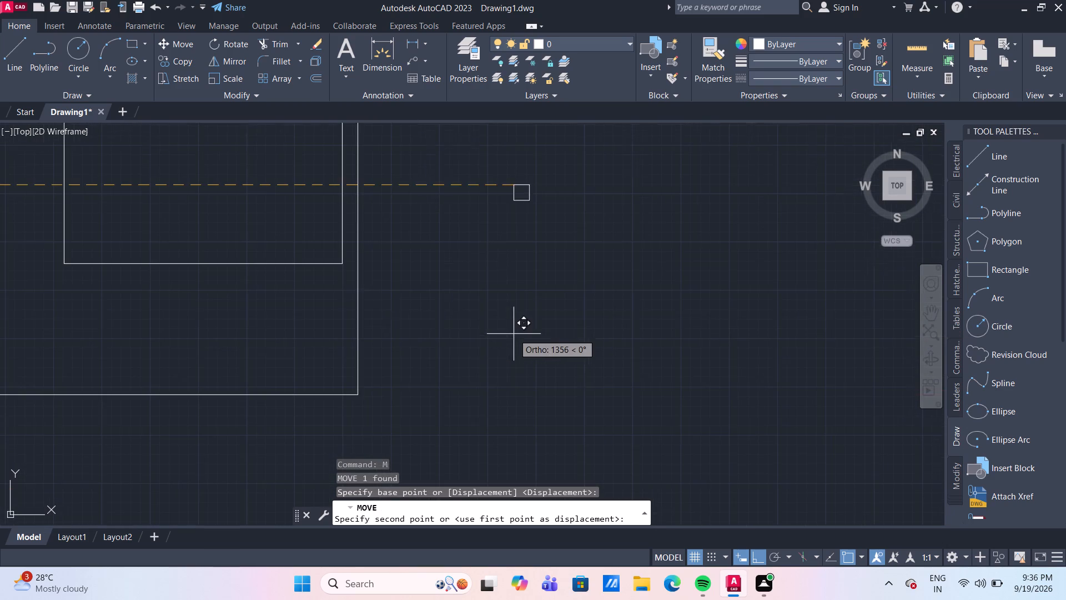
left_click(339, 264)
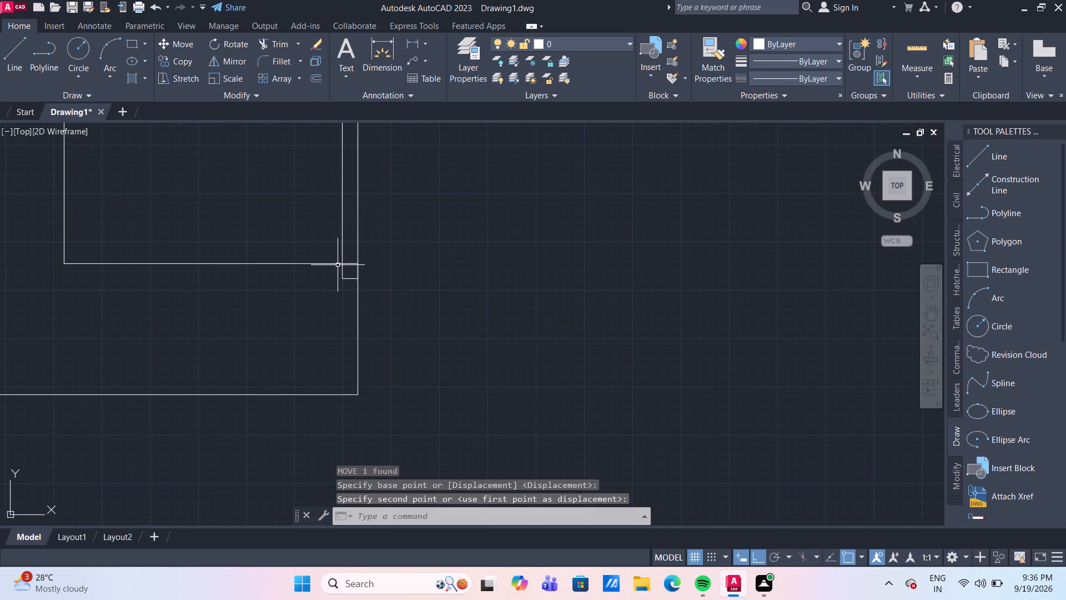
scroll(414, 291, "down", 2)
middle_click_drag(418, 291, 491, 320)
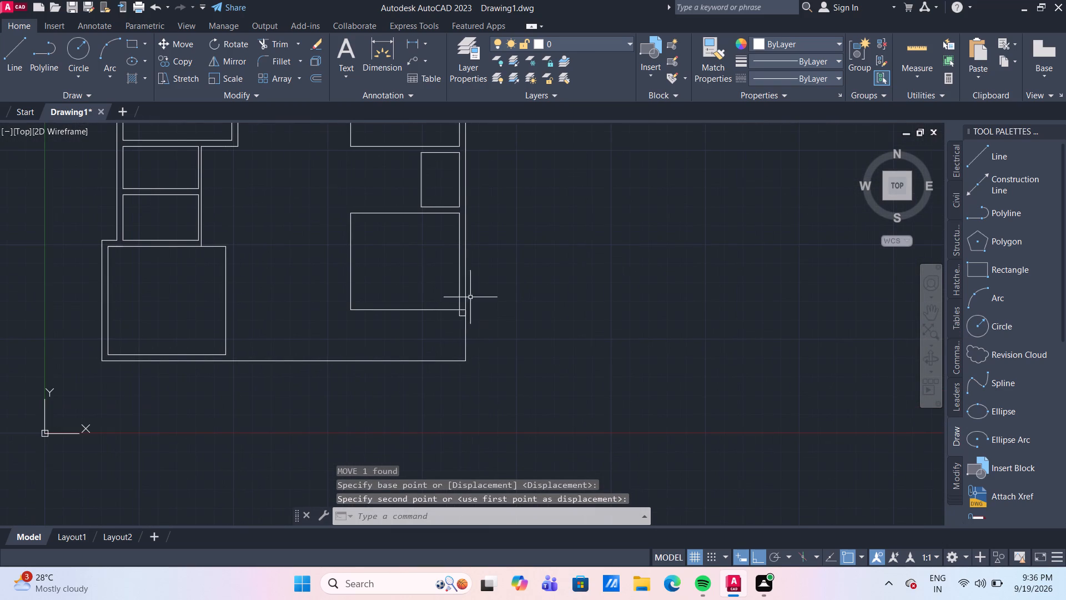
Draw a horizontal line about 775 long from the small square's bottom-left corner to the lower-left room's right edge.
left_click(11, 63)
scroll(368, 309, "up", 2)
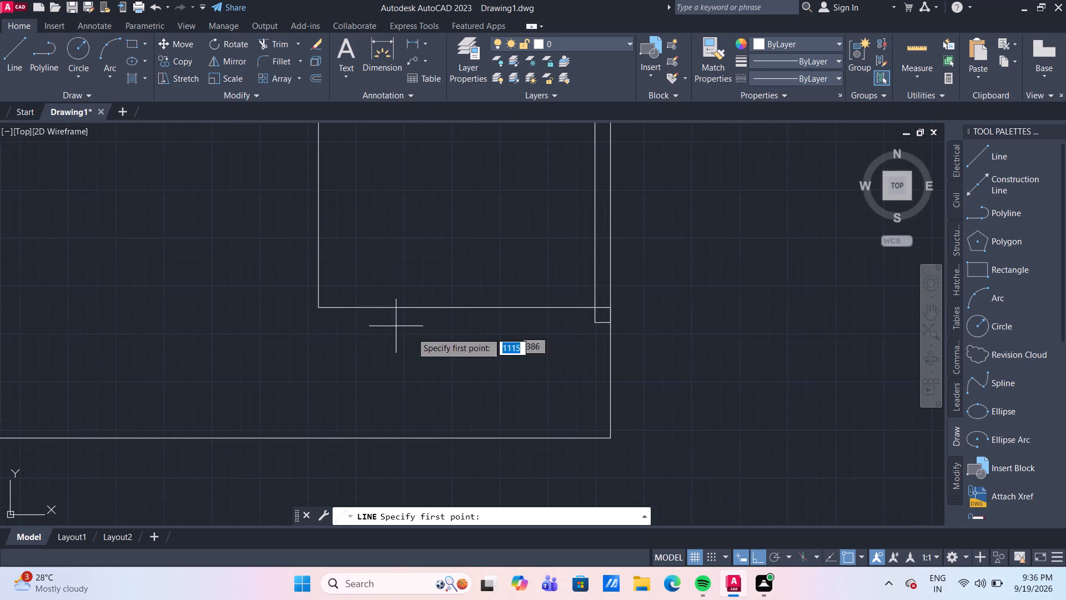
scroll(433, 336, "down", 1)
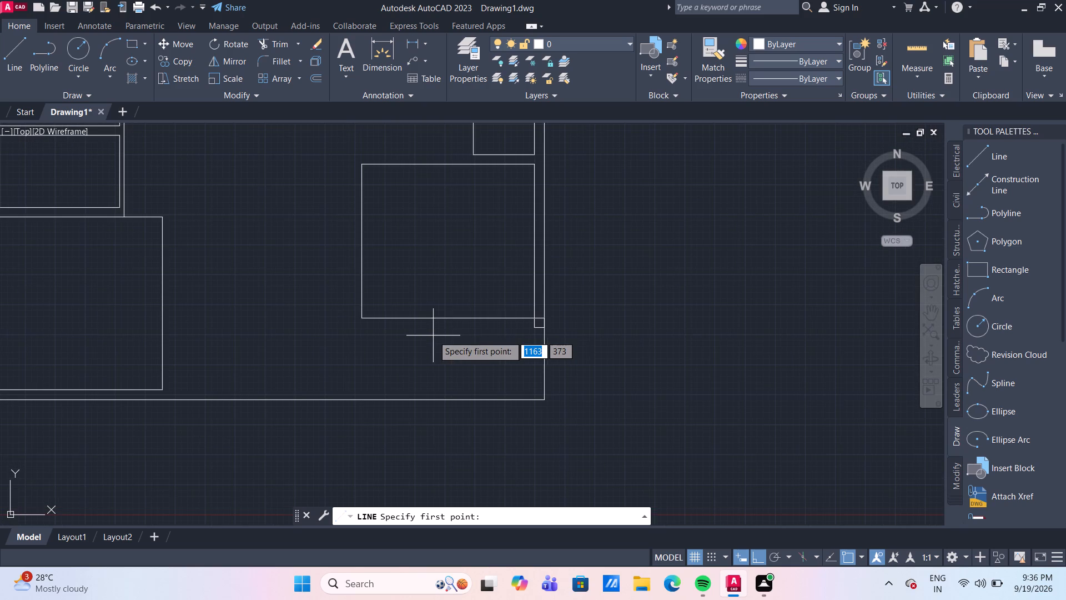
left_click_drag(533, 328, 492, 334)
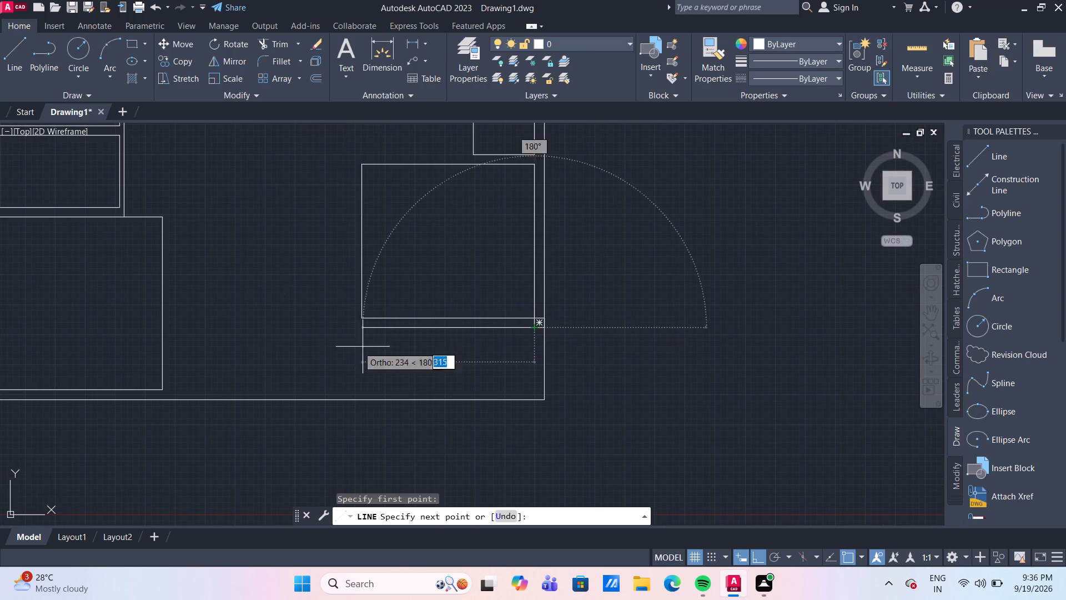
left_click(160, 326)
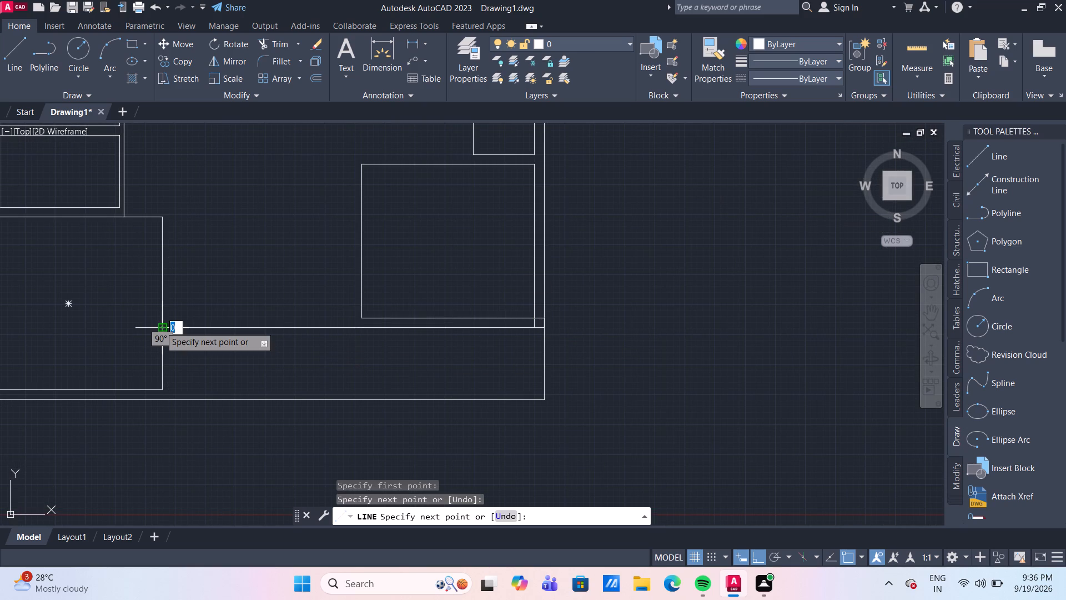
key("Return")
scroll(227, 347, "down", 1)
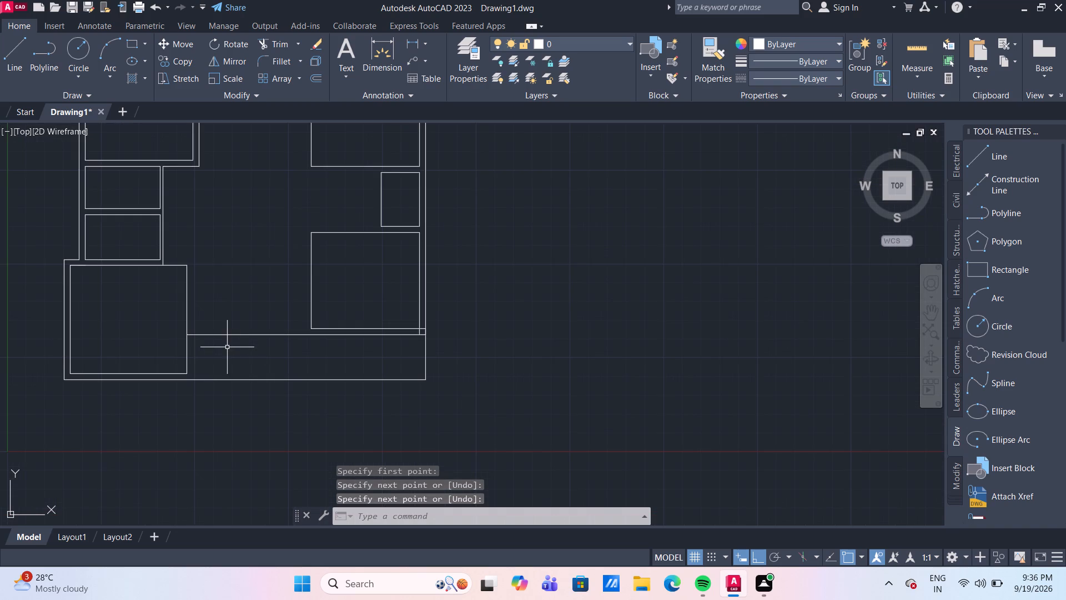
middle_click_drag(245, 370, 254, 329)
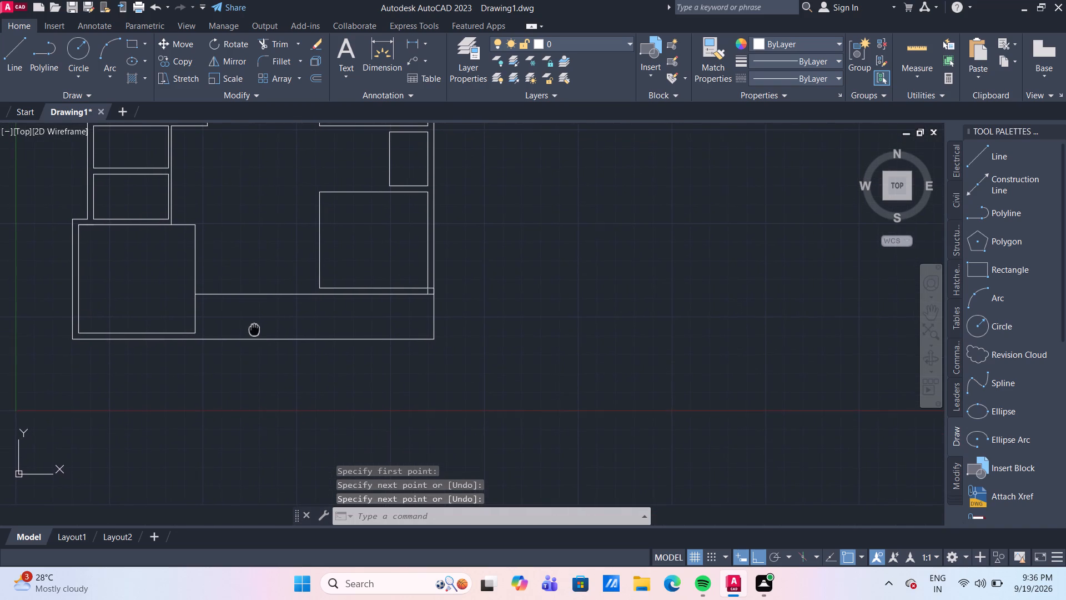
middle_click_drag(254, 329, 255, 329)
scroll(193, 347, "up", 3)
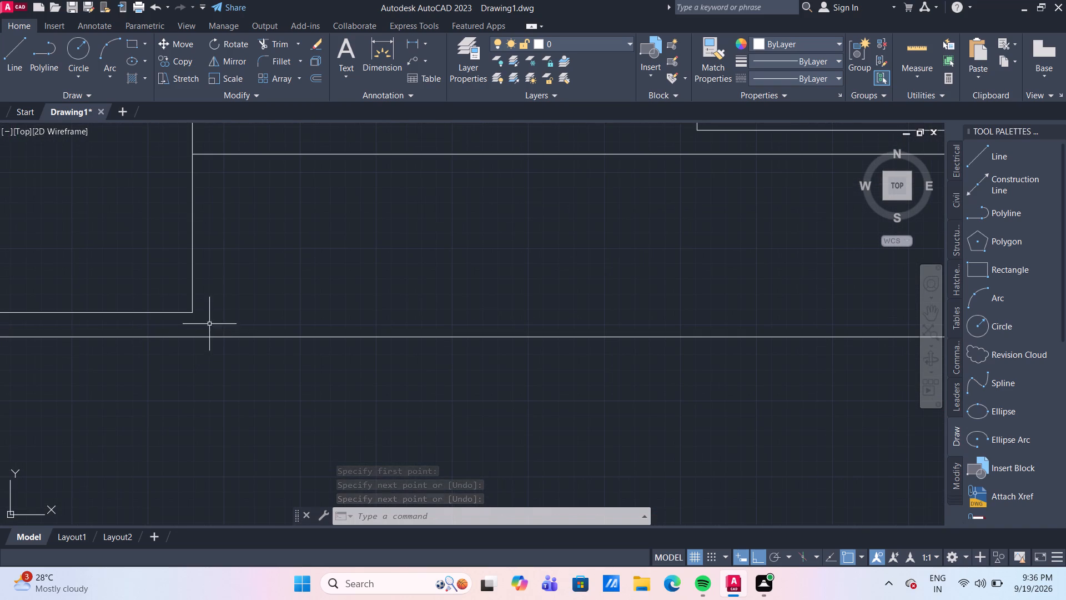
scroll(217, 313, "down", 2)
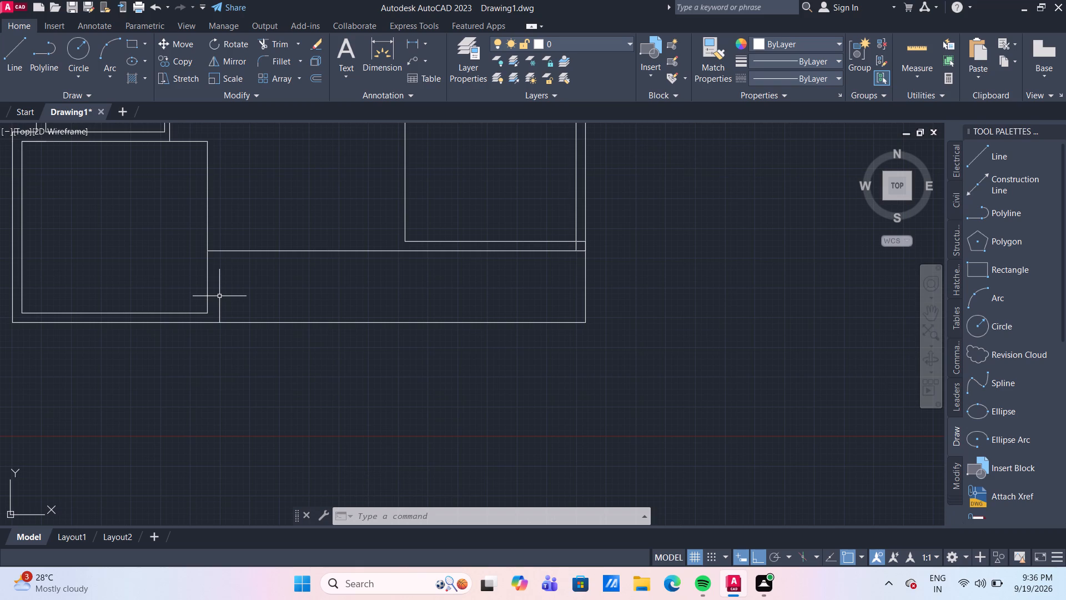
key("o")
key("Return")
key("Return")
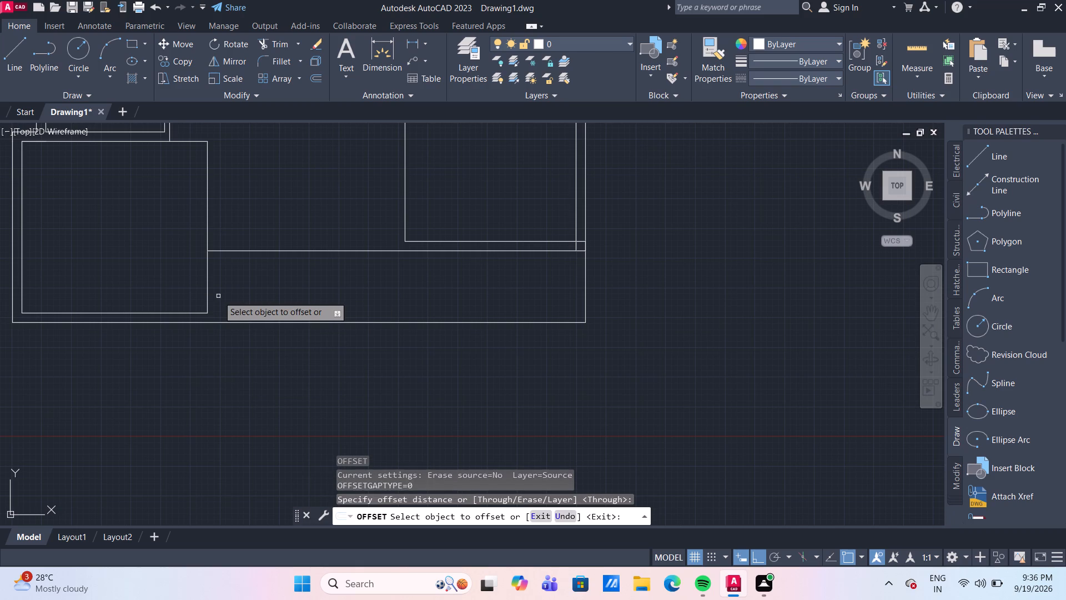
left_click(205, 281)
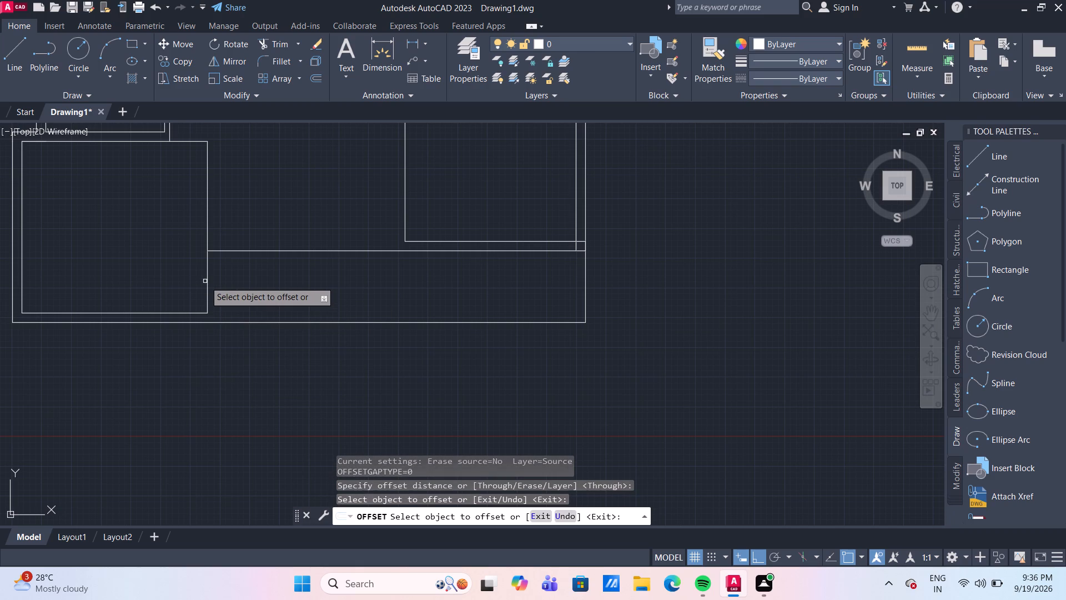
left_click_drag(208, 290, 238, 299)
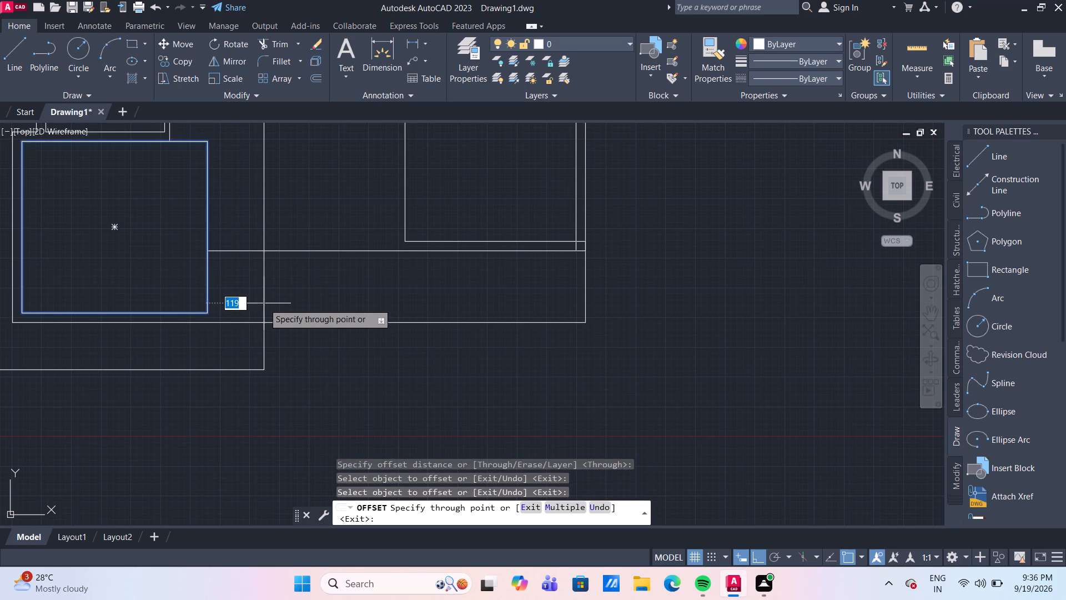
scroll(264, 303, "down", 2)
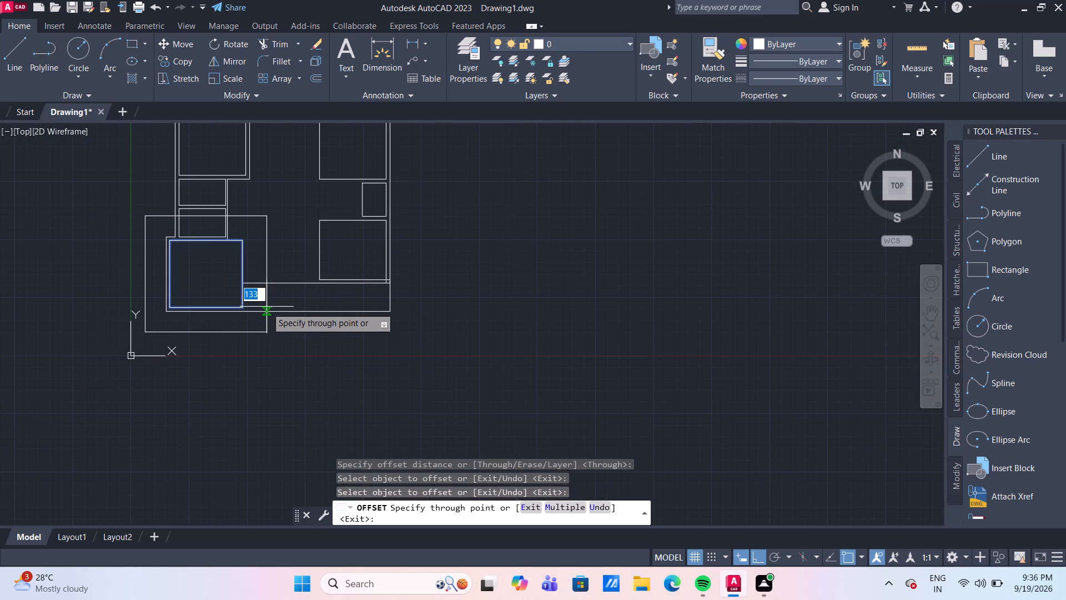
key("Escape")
Move the small wall-thickness square by its top-left corner to the bottom-right corner of the lower-left room rectangle.
scroll(273, 283, "up", 1)
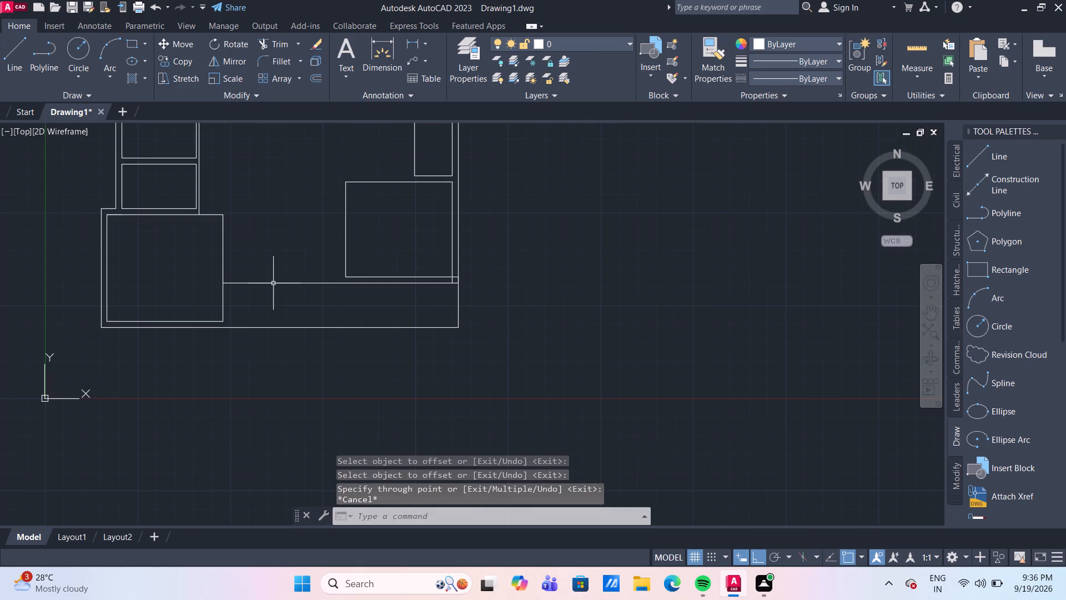
scroll(273, 283, "up", 1)
scroll(273, 283, "down", 2)
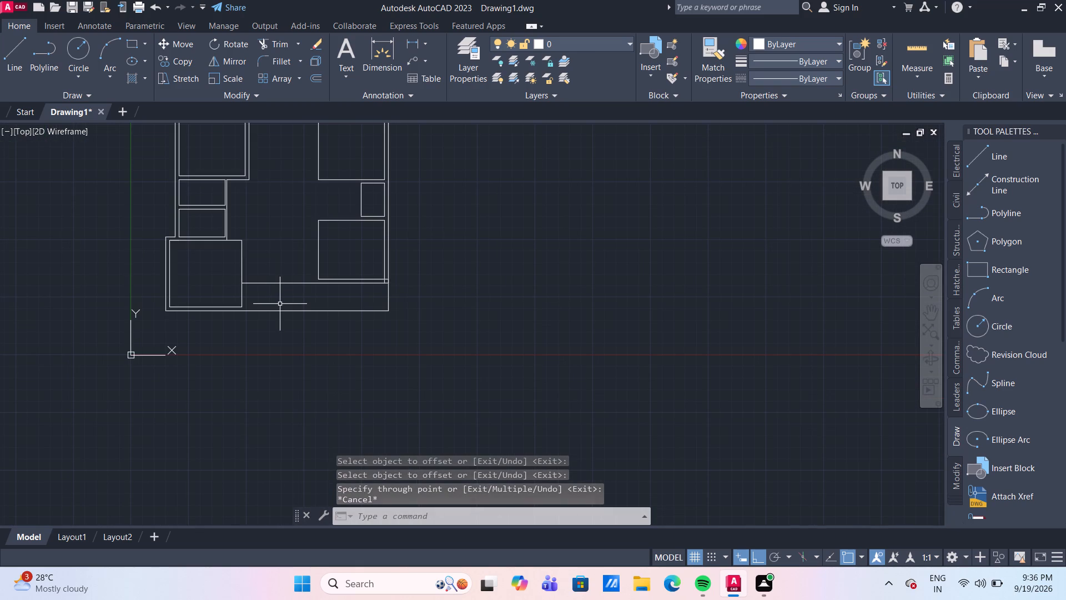
scroll(280, 304, "down", 1)
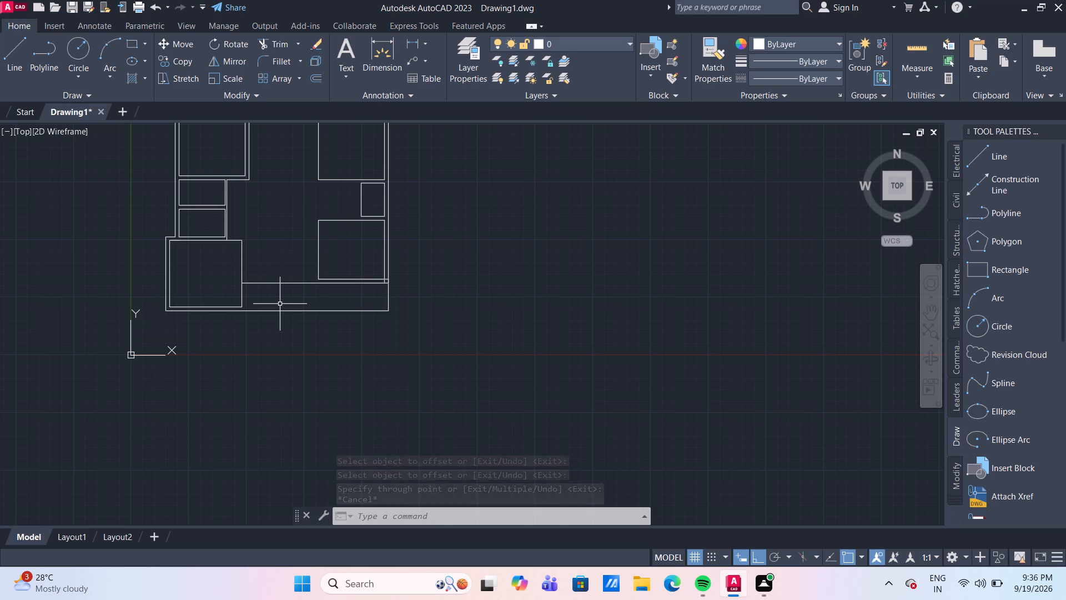
scroll(274, 247, "up", 2)
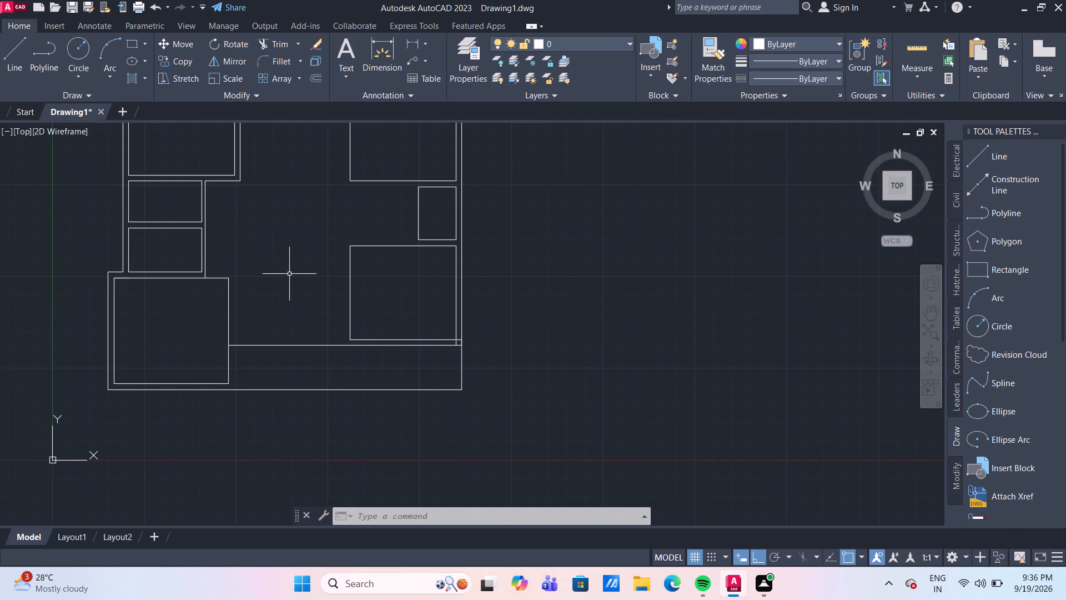
scroll(309, 292, "up", 2)
scroll(309, 292, "down", 2)
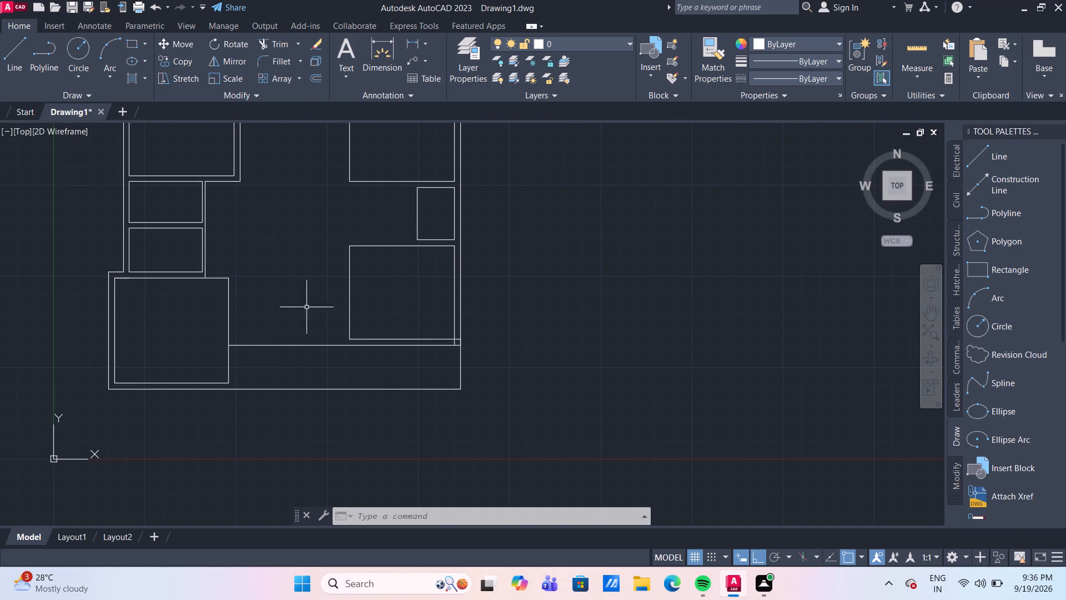
middle_click_drag(262, 321, 274, 318)
scroll(270, 318, "up", 1)
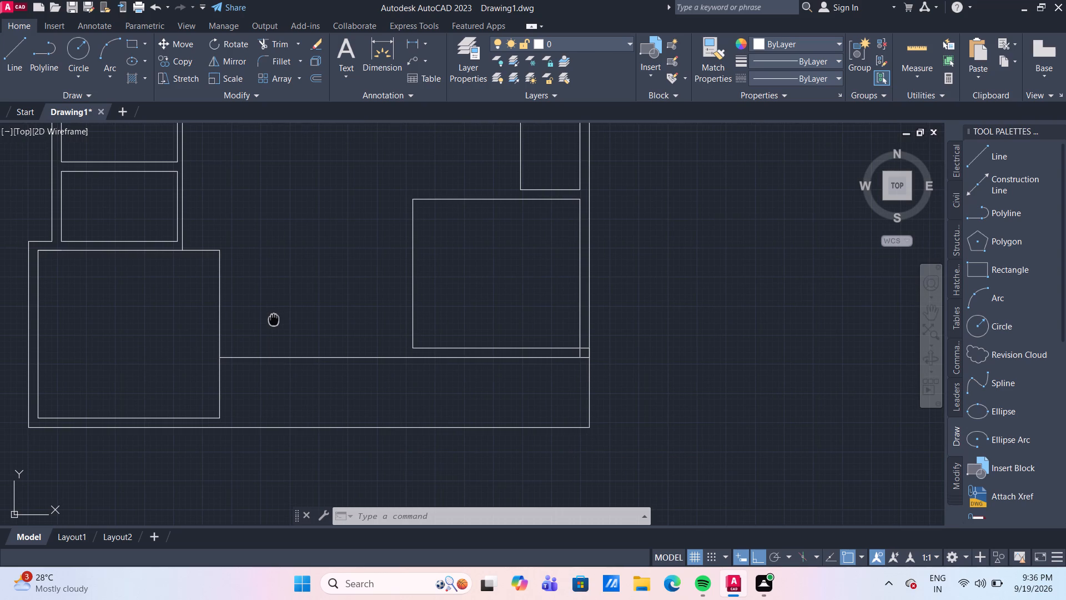
left_click(581, 354)
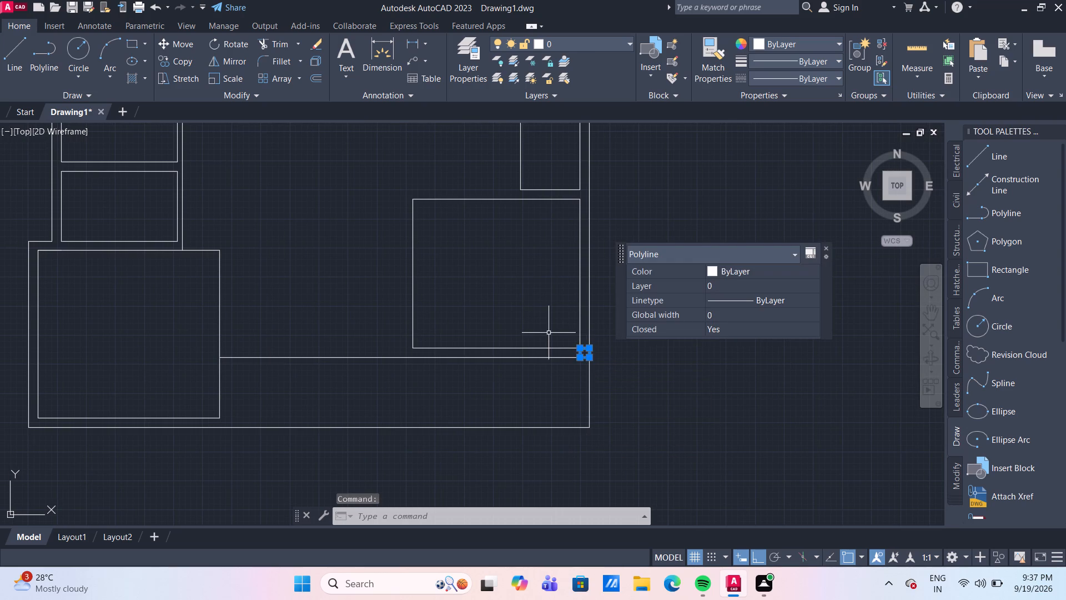
key("m")
key("Return")
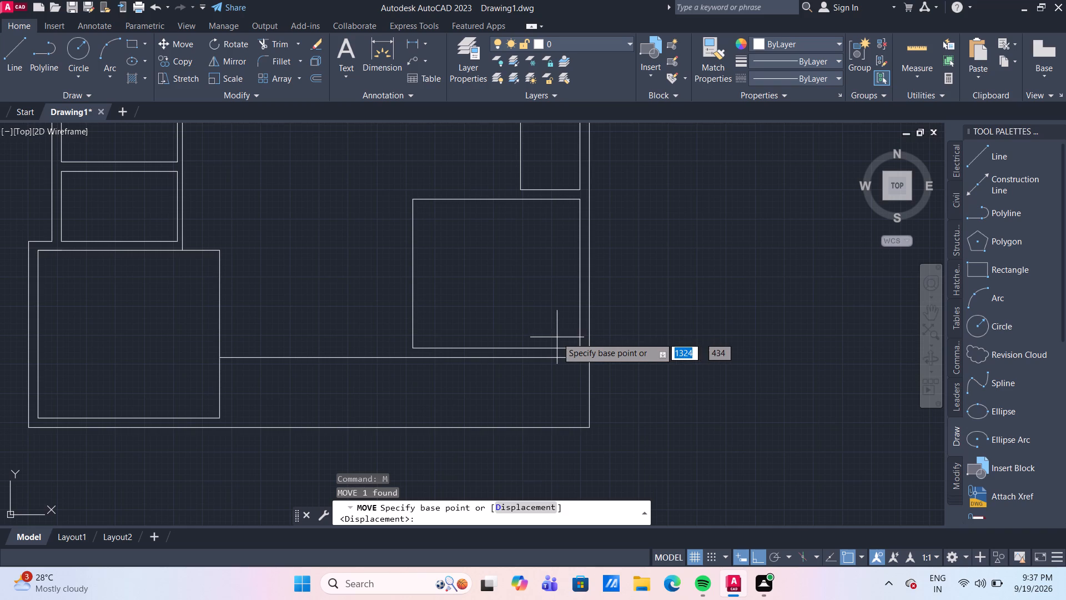
left_click_drag(581, 347, 564, 355)
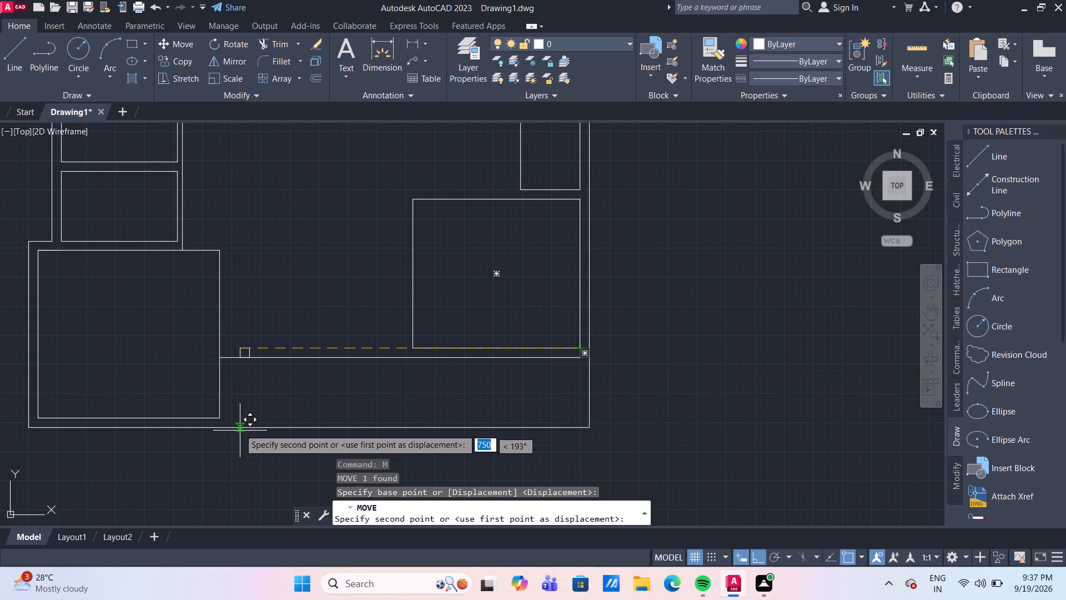
left_click(221, 419)
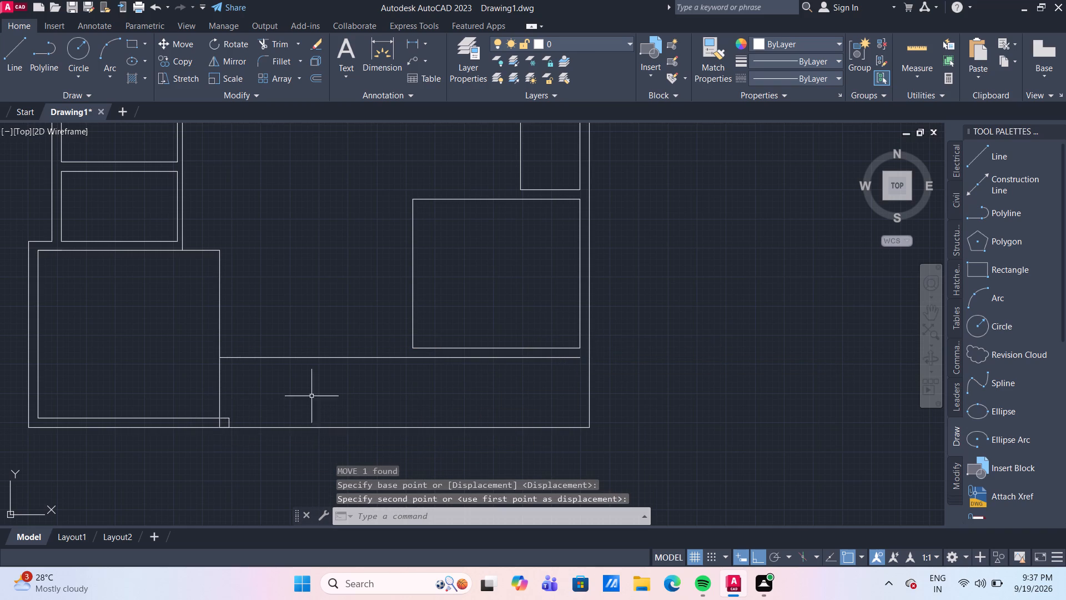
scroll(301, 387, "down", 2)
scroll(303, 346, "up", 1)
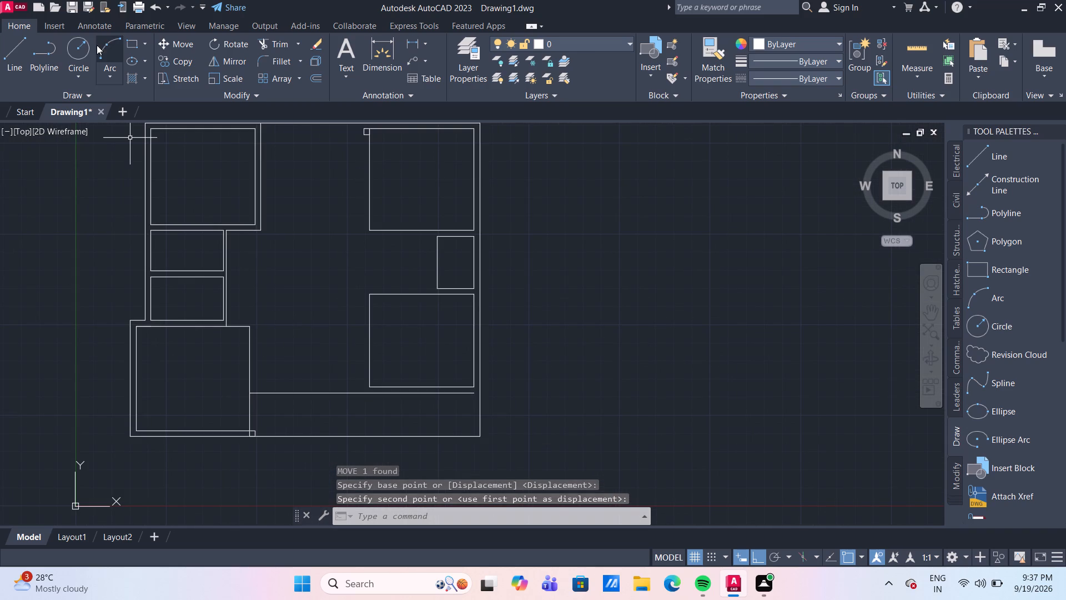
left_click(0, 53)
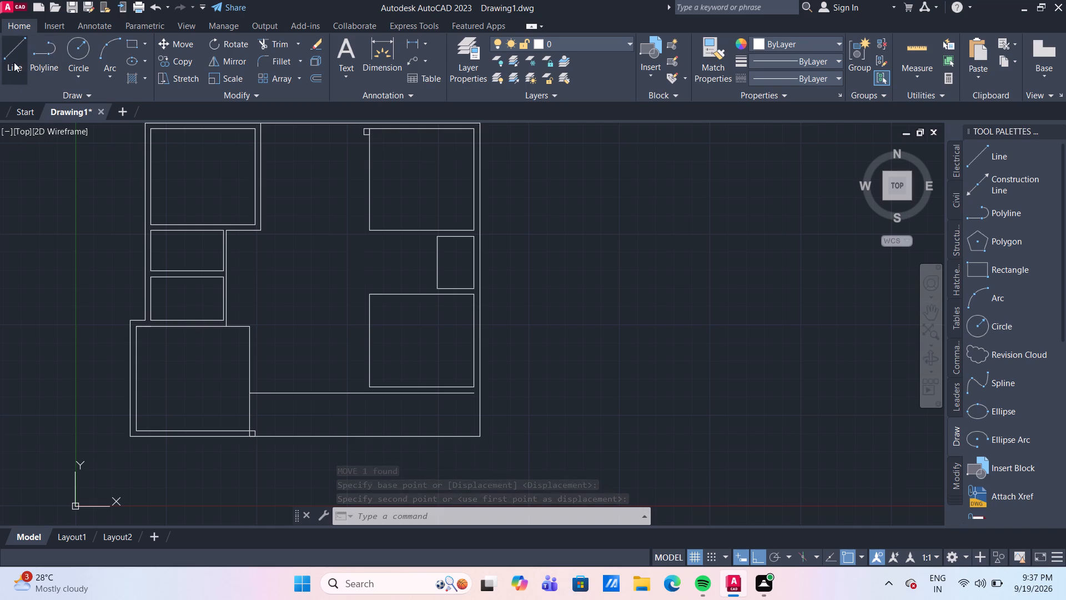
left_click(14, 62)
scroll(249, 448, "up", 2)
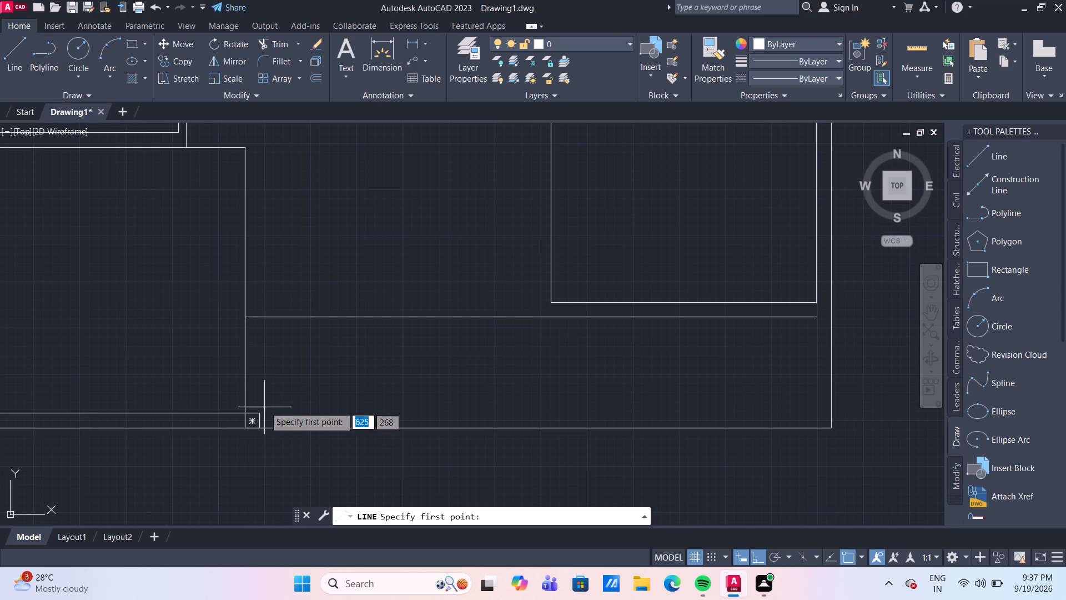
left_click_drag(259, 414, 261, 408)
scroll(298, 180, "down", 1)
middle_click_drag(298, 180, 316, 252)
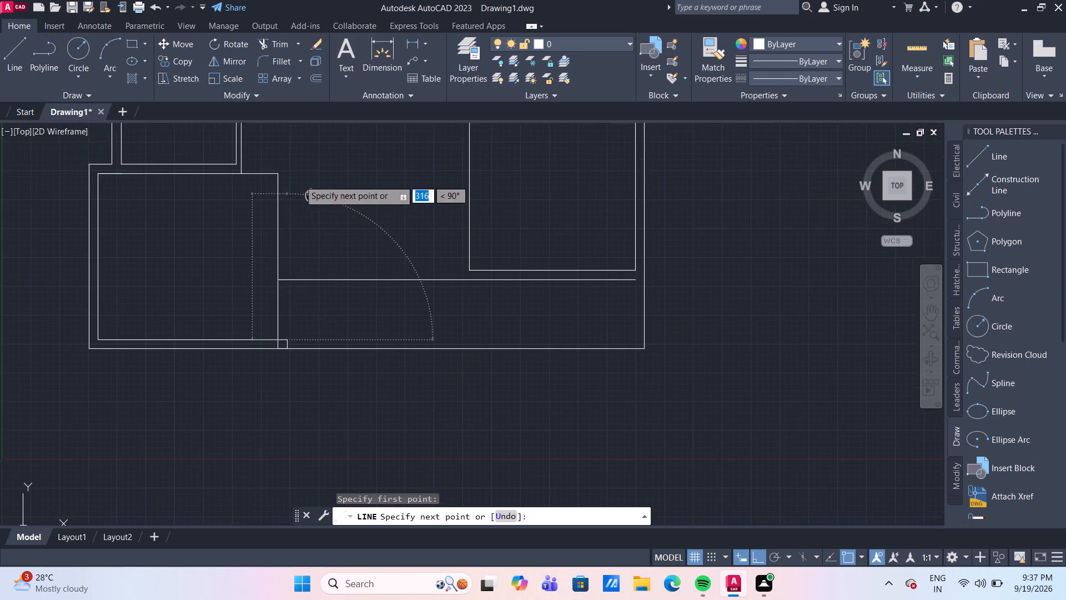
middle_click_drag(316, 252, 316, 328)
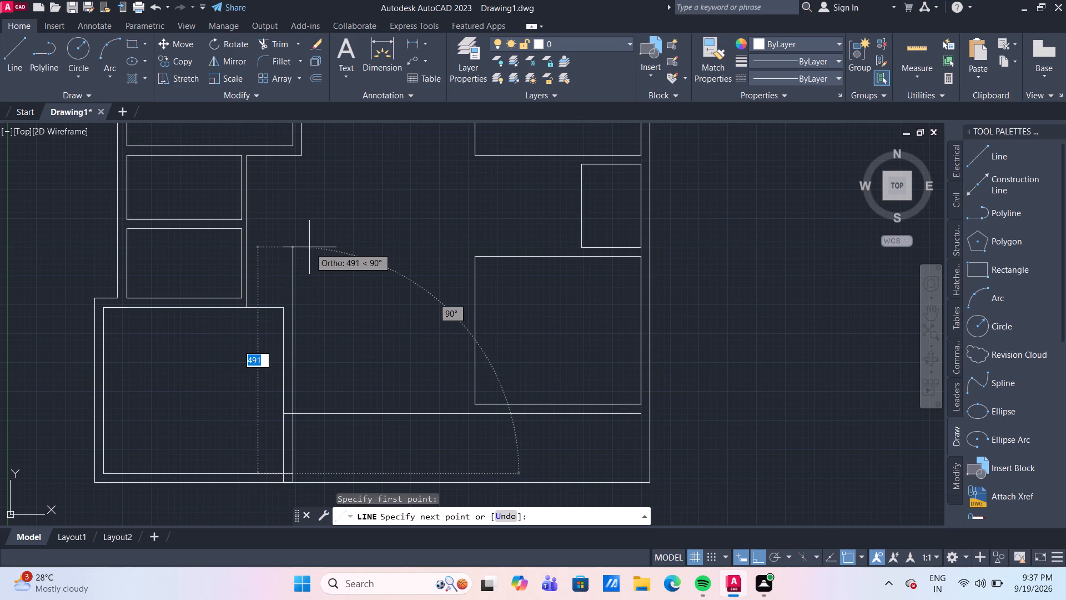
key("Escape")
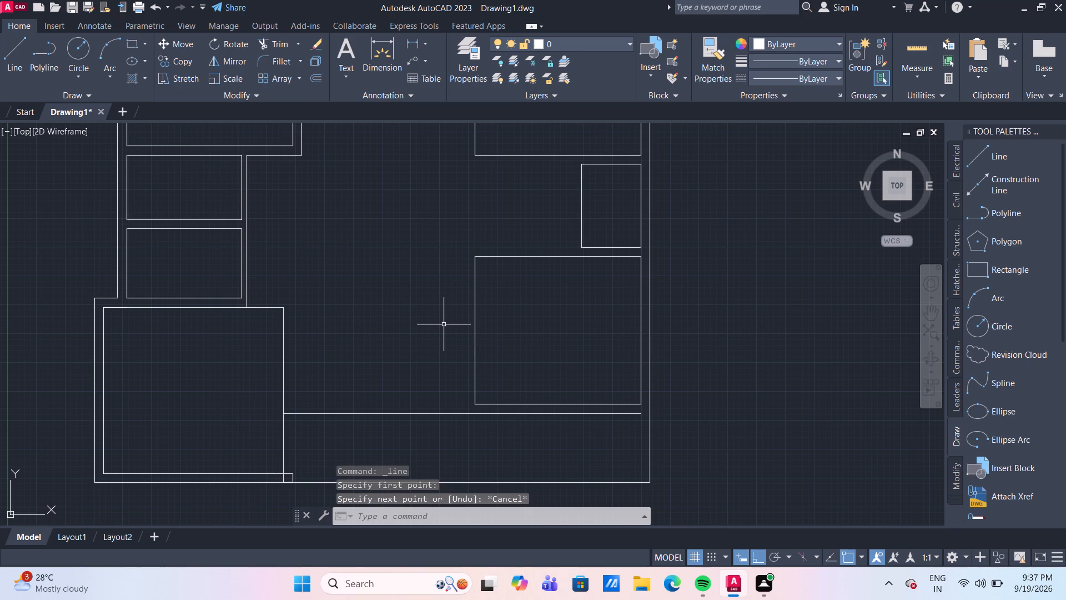
Extend the horizontal line below the lower-right room to the outline's outer right line.
scroll(455, 328, "down", 1)
scroll(455, 328, "up", 1)
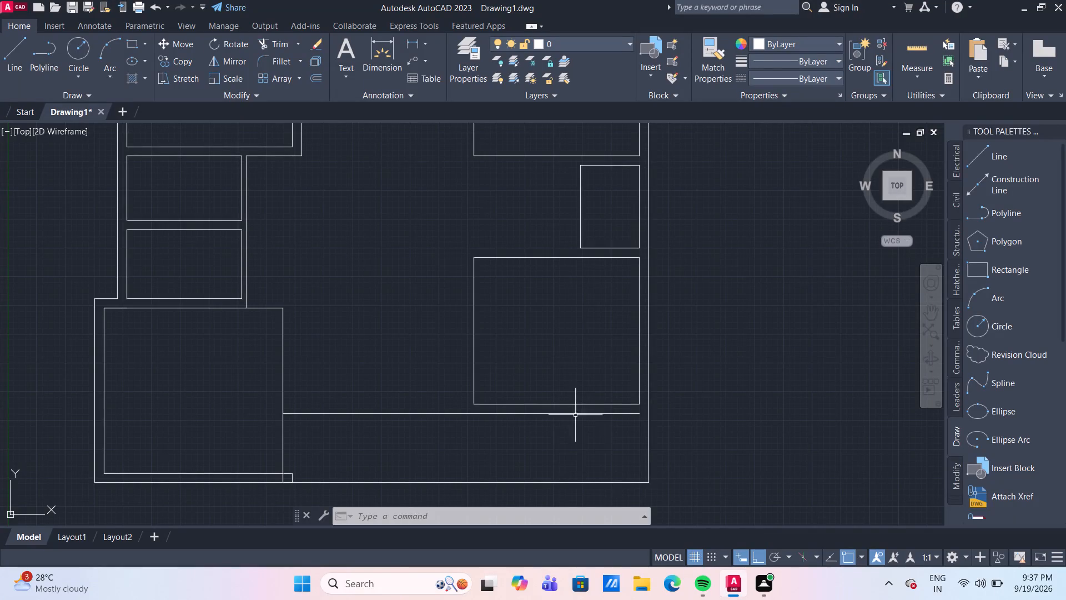
type("EX")
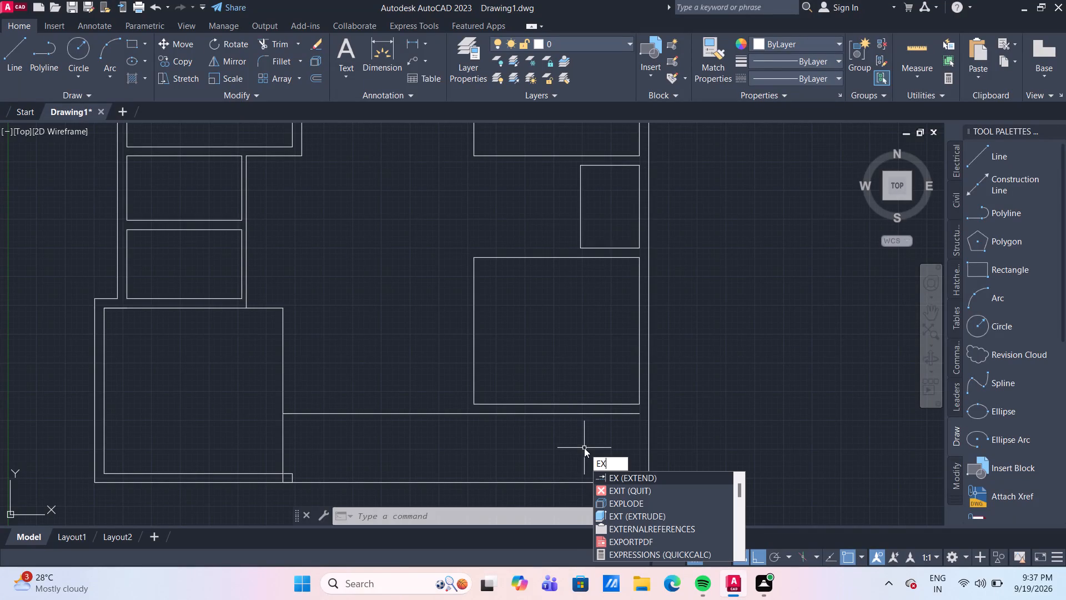
key("Return")
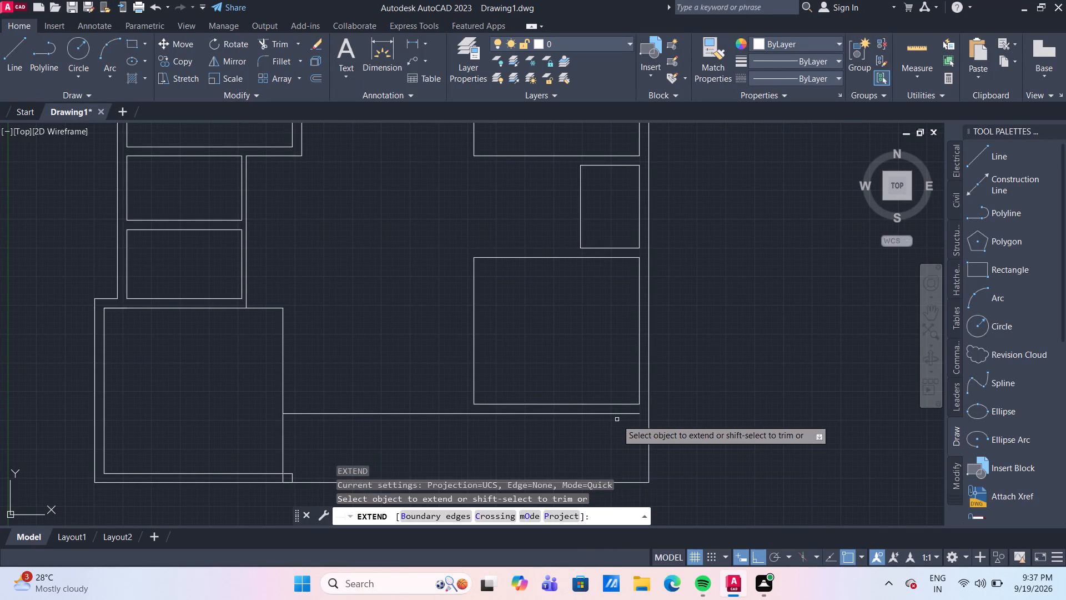
left_click(621, 416)
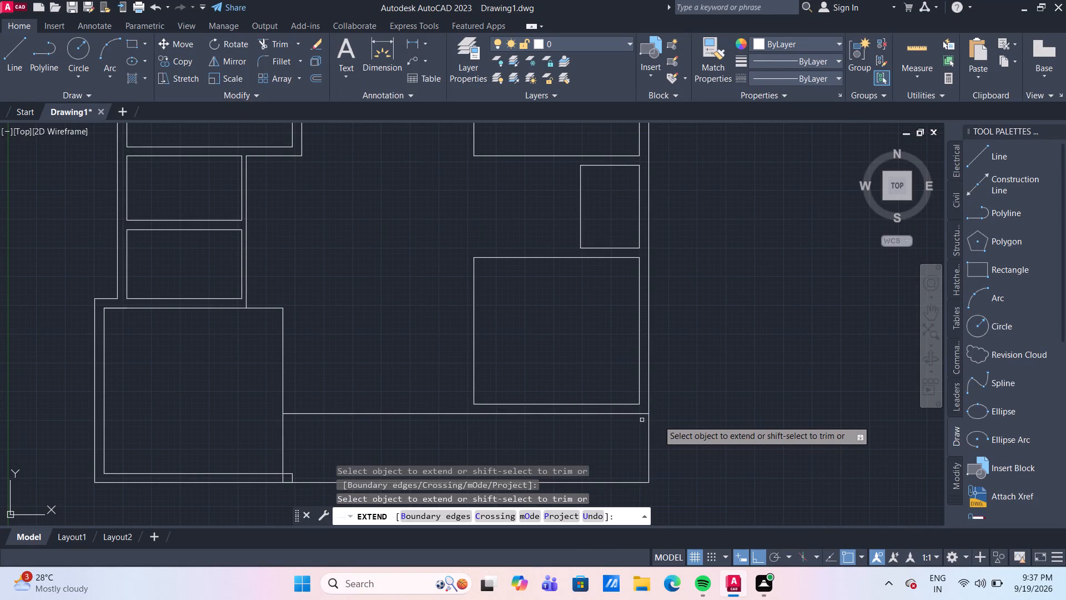
scroll(658, 420, "down", 2)
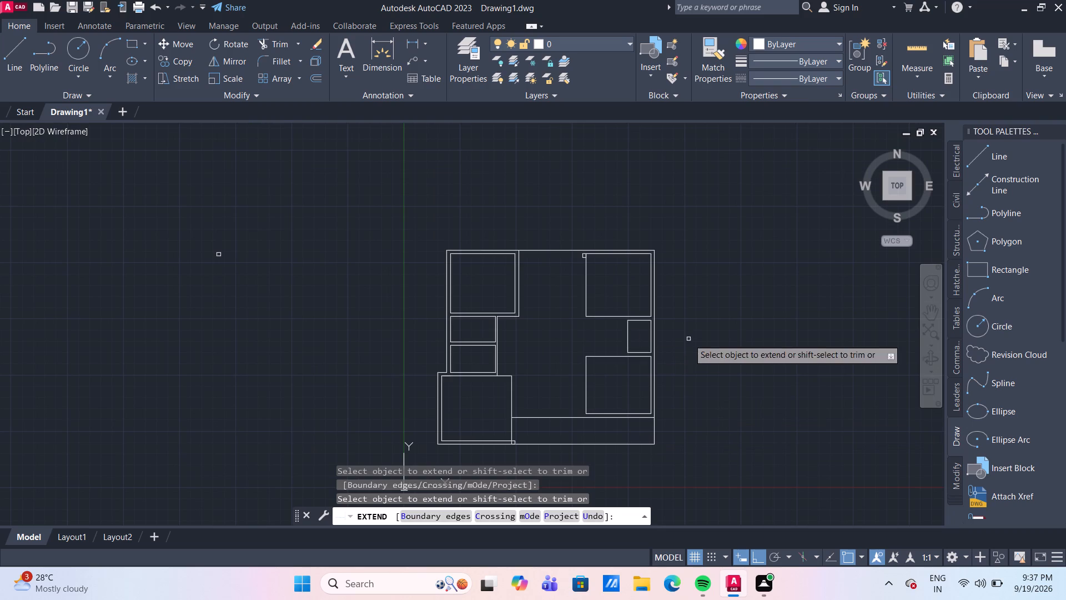
scroll(688, 339, "up", 1)
key("Escape")
Explode all the floor plan's objects, including the room rectangles and small wall-thickness squares.
scroll(688, 339, "down", 3)
scroll(687, 392, "up", 2)
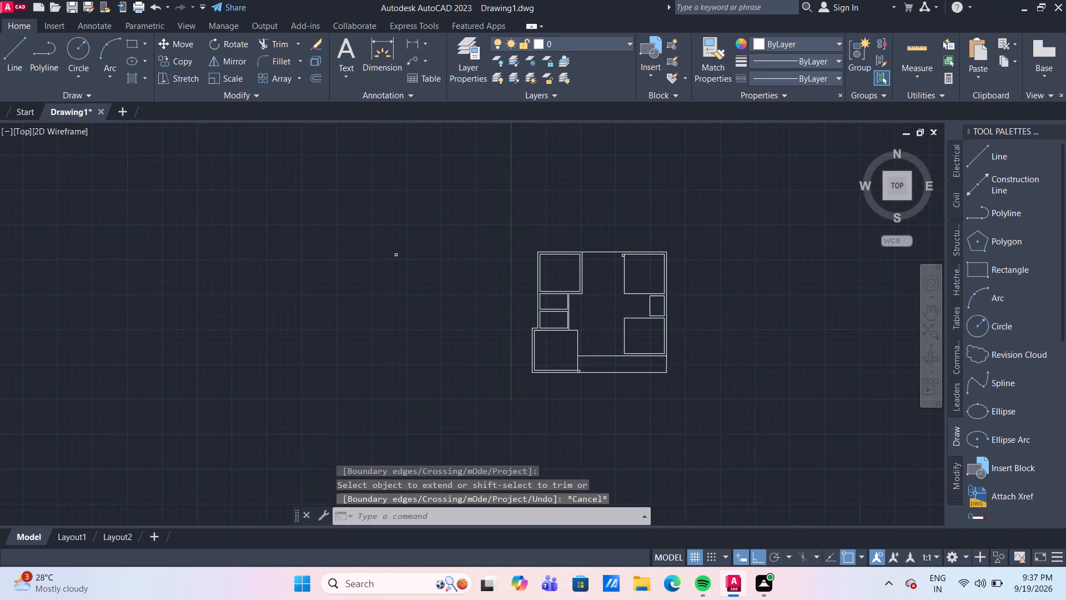
left_click_drag(687, 389, 677, 371)
left_click(422, 147)
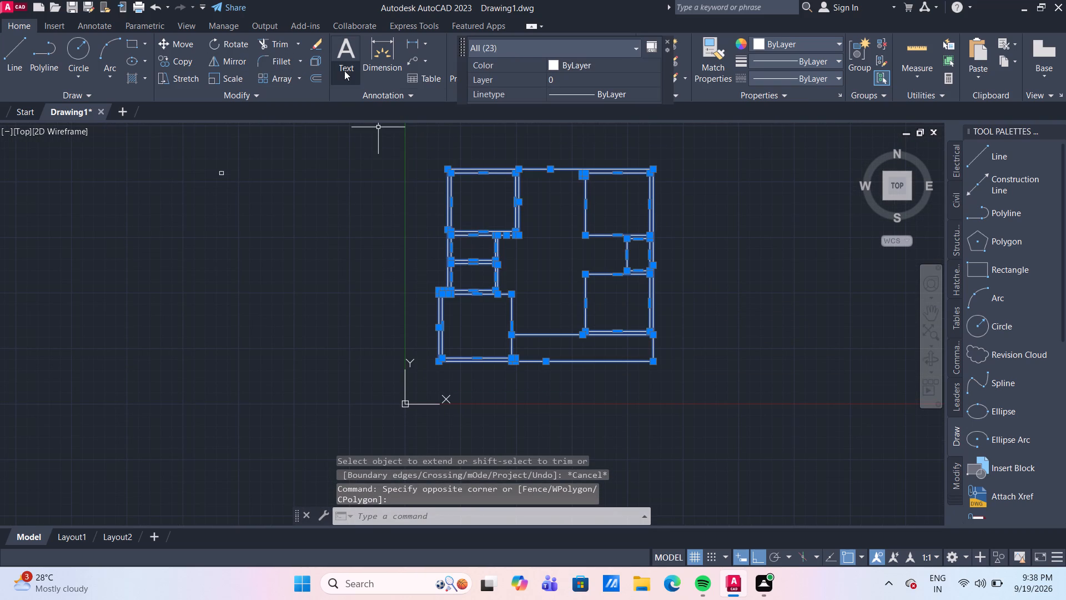
left_click(323, 62)
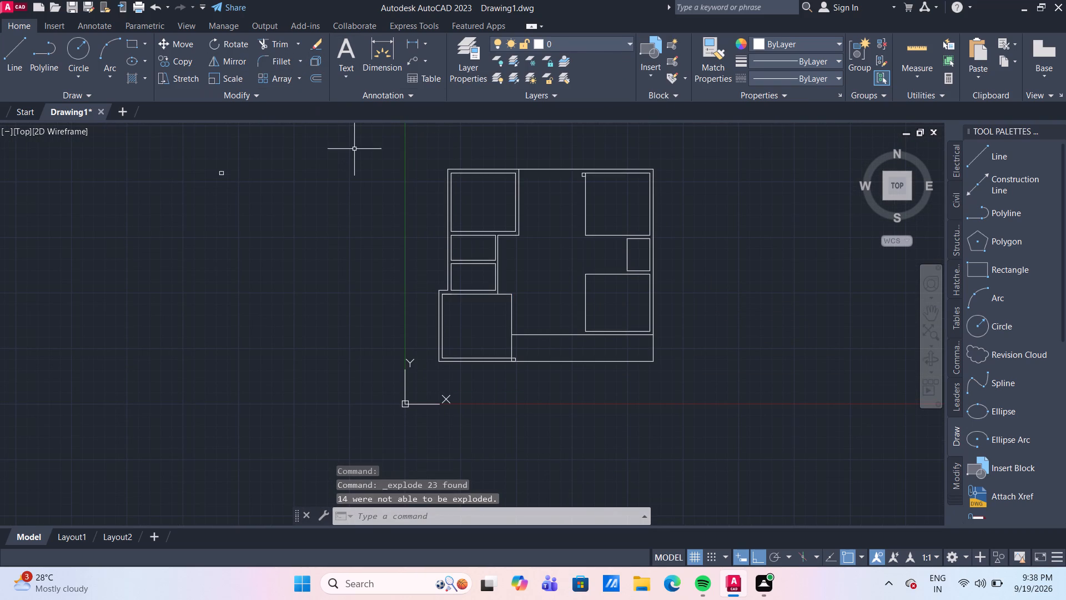
Delete the stray small square lying outside the floor plan, to its left.
left_click(206, 163)
left_click(288, 219)
key("Delete")
Draw a vertical line from the top-left corner of the upper-right room's small square down to the long horizontal line below the lower-right room.
scroll(471, 191, "up", 1)
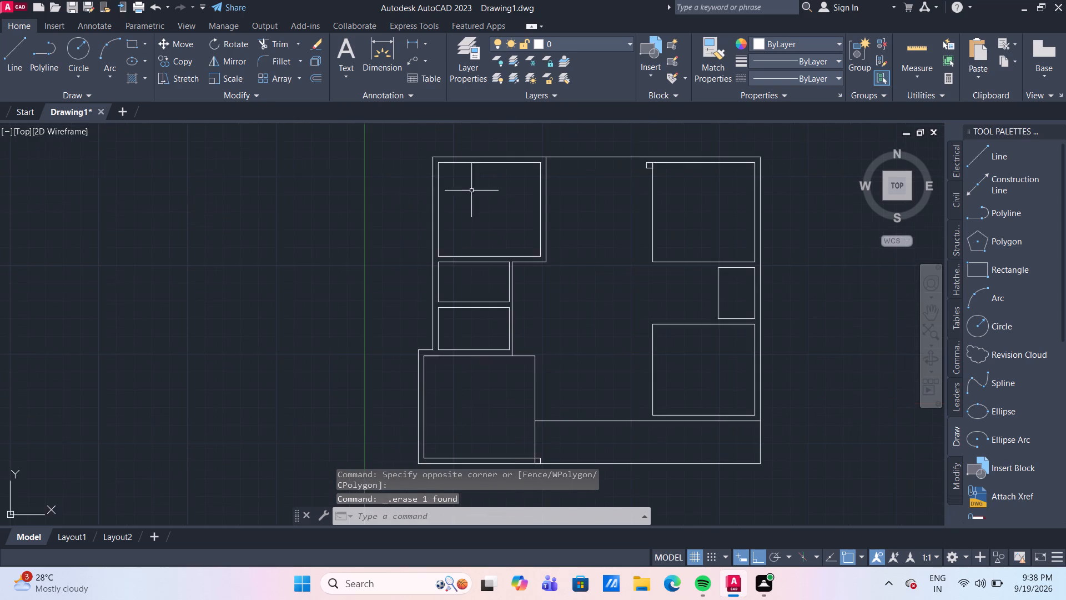
scroll(471, 191, "up", 1)
middle_click_drag(594, 169, 354, 197)
middle_click(354, 197)
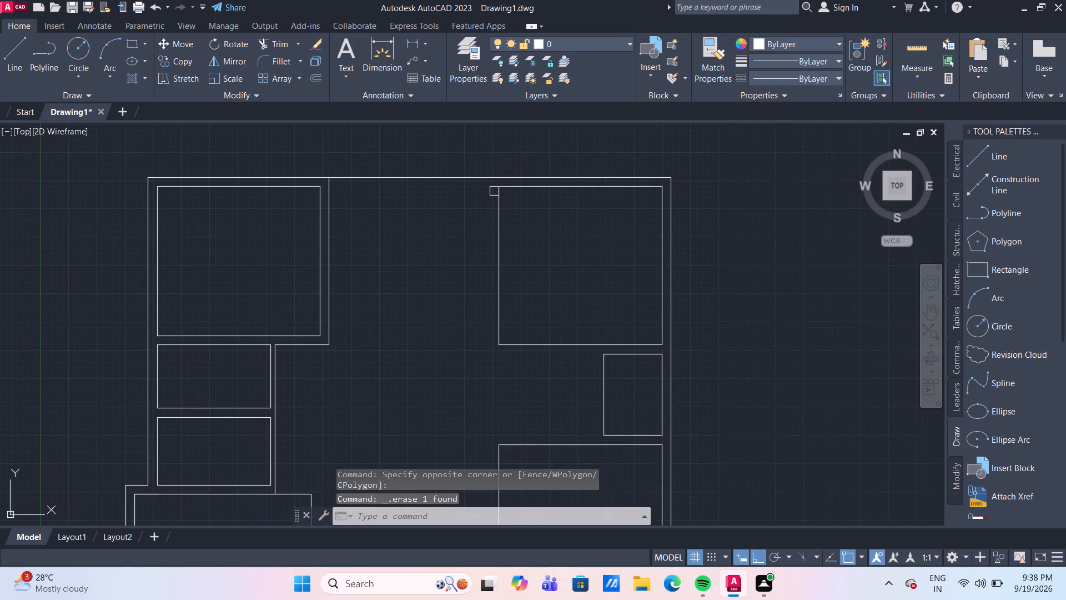
middle_click(354, 197)
middle_click_drag(466, 192, 437, 284)
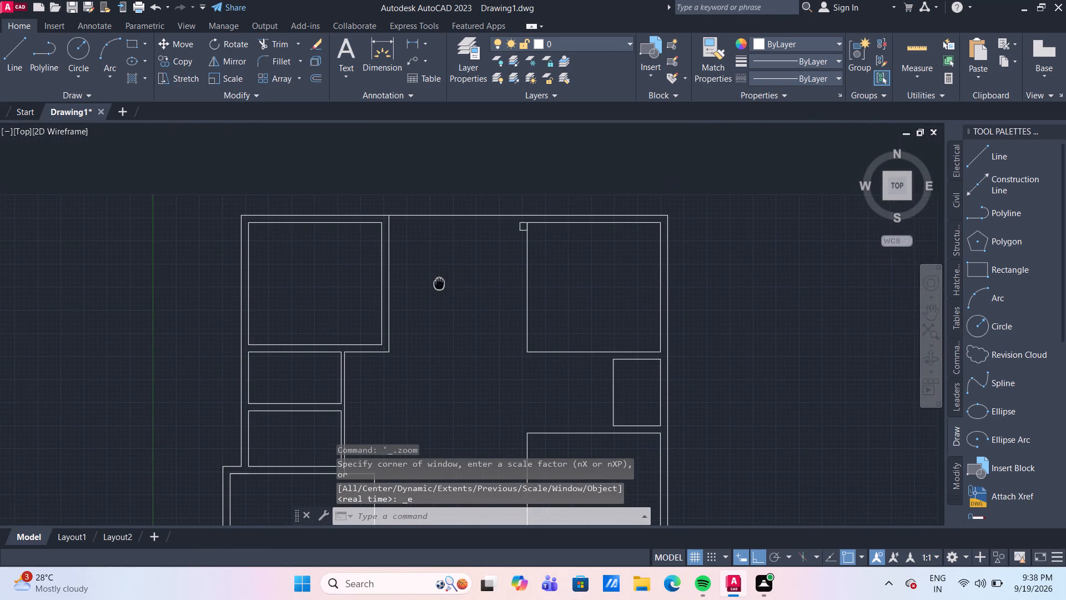
scroll(433, 270, "up", 1)
middle_click_drag(433, 270, 355, 236)
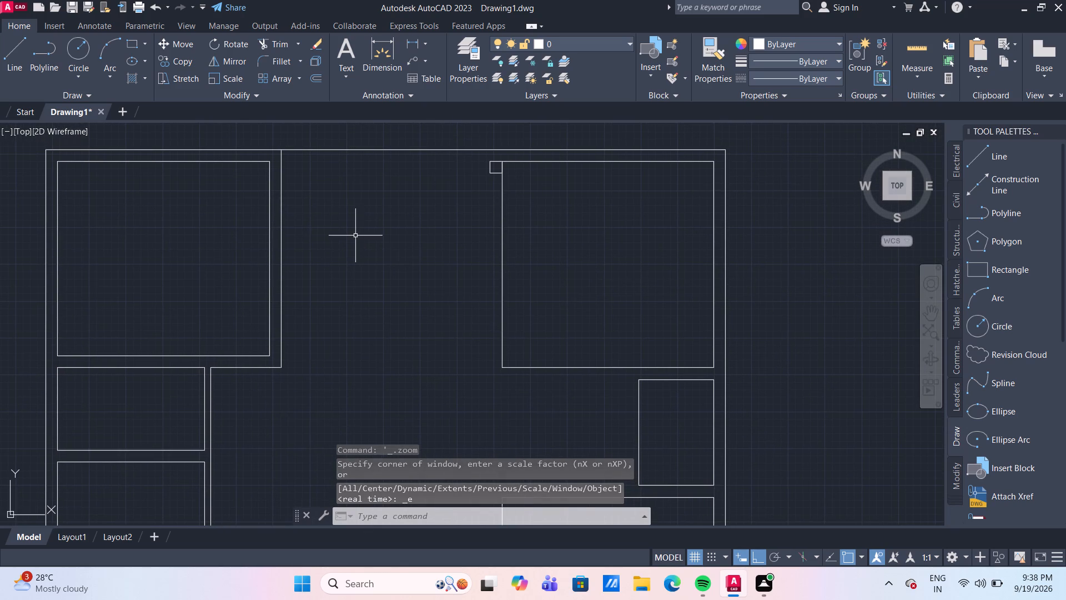
scroll(408, 279, "down", 1)
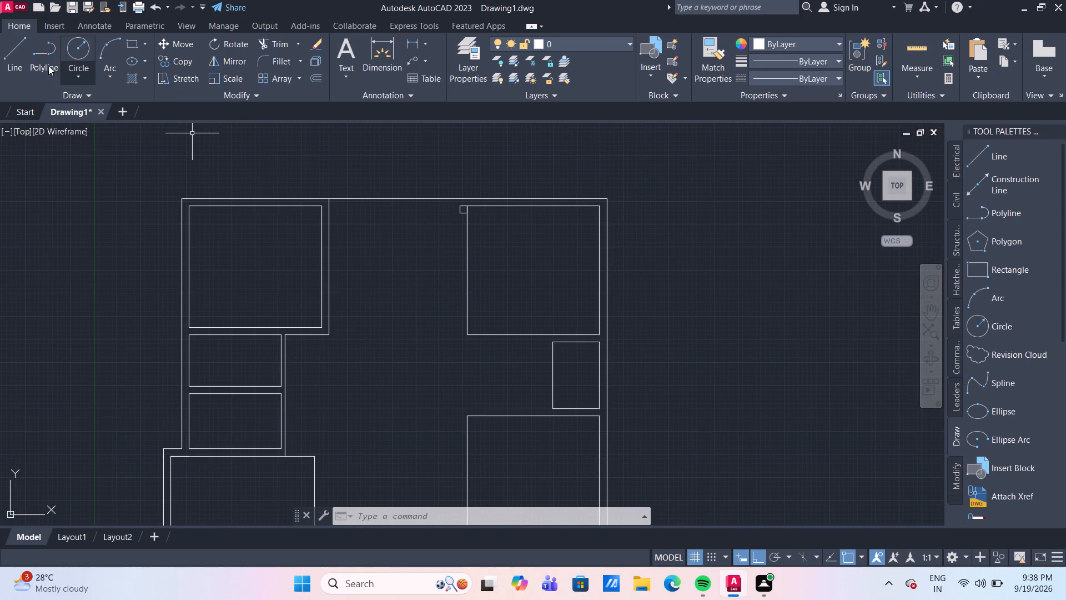
left_click(19, 58)
scroll(577, 232, "up", 2)
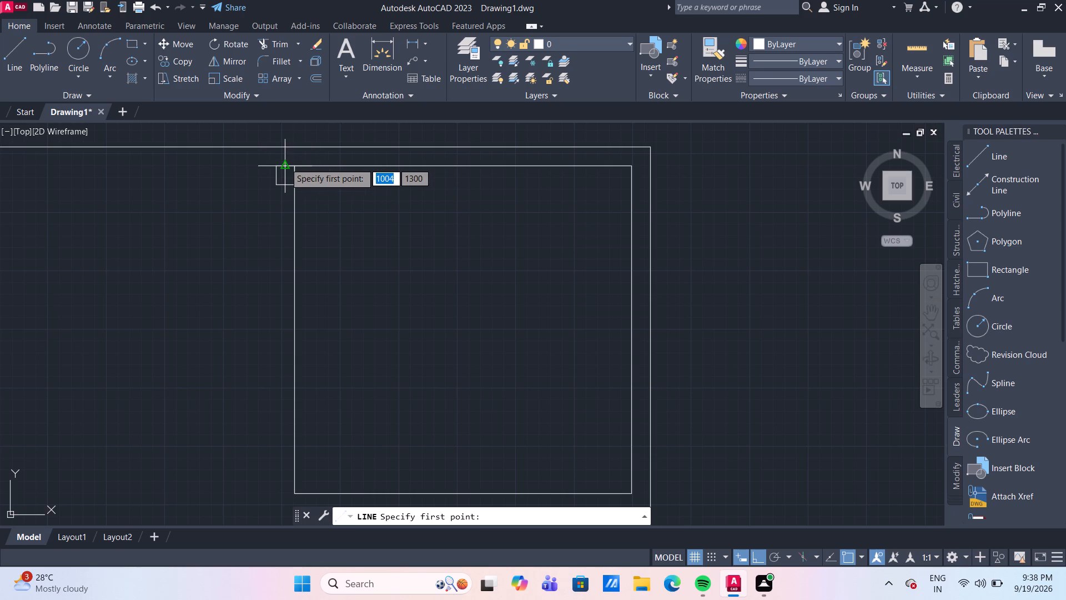
left_click_drag(277, 164, 274, 169)
scroll(259, 370, "down", 1)
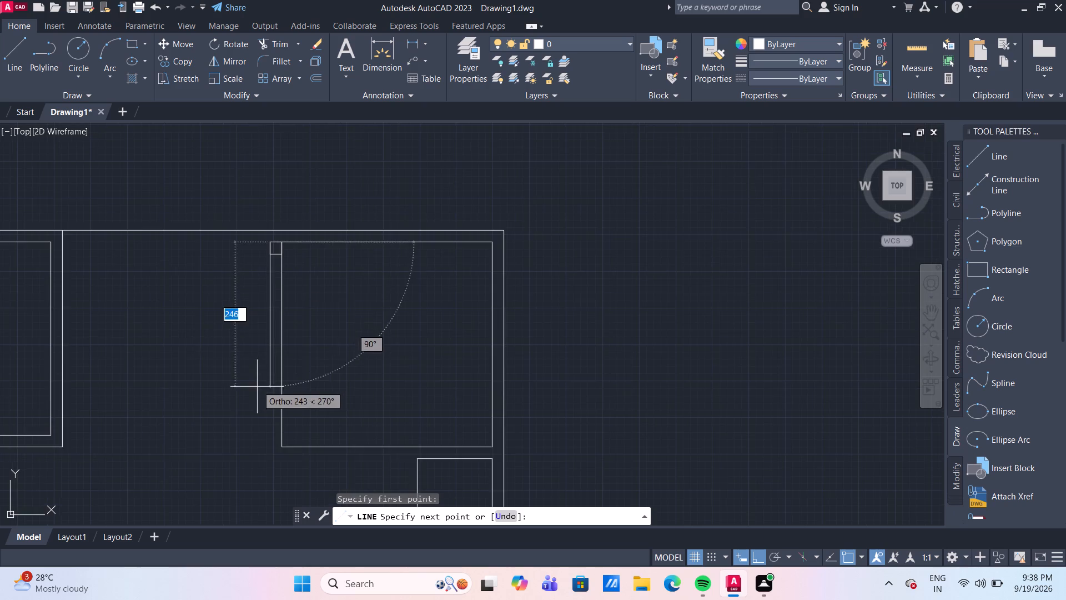
middle_click_drag(257, 387, 285, 272)
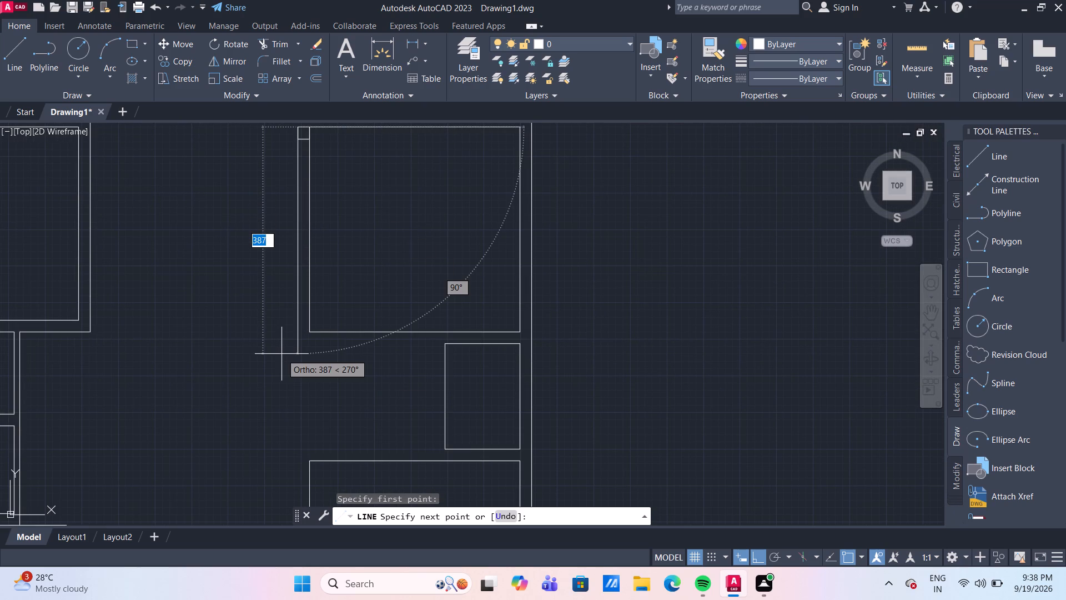
scroll(281, 354, "down", 3)
middle_click_drag(281, 354, 290, 266)
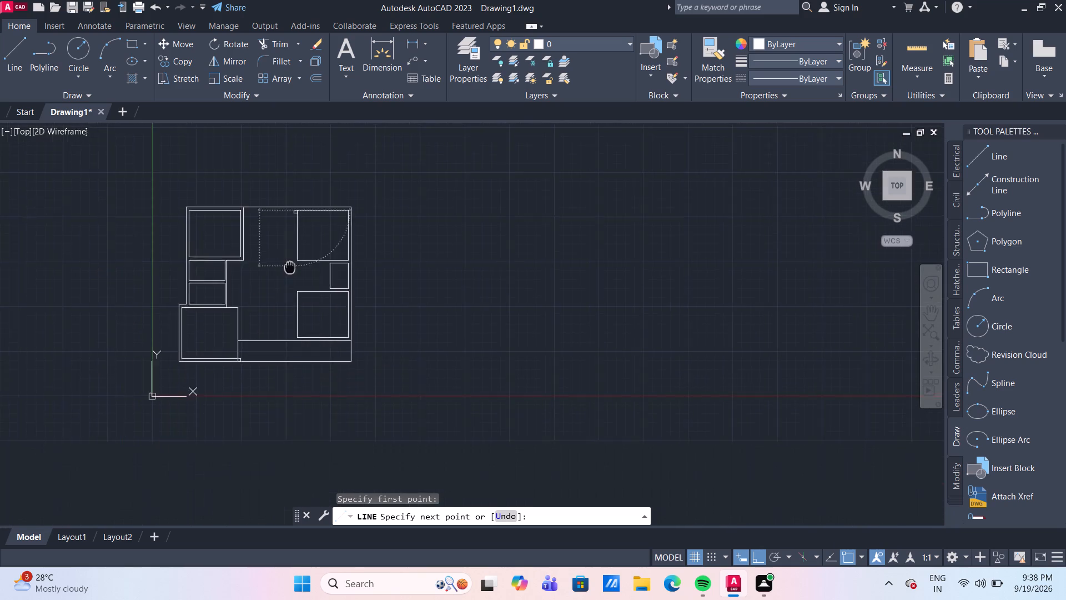
middle_click_drag(290, 266, 294, 249)
scroll(294, 251, "up", 1)
scroll(294, 364, "up", 2)
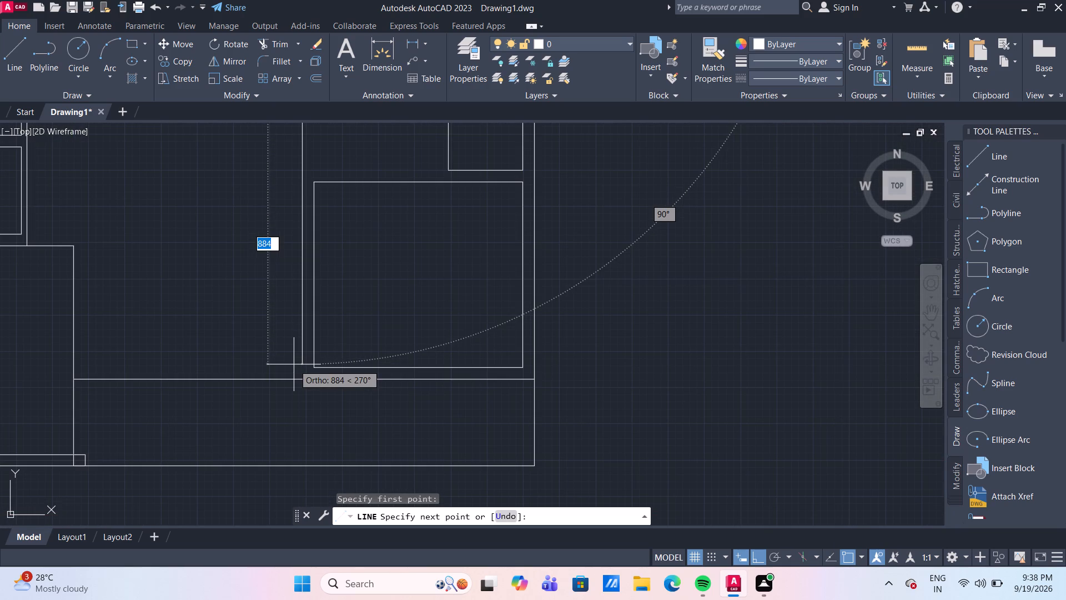
left_click(304, 379)
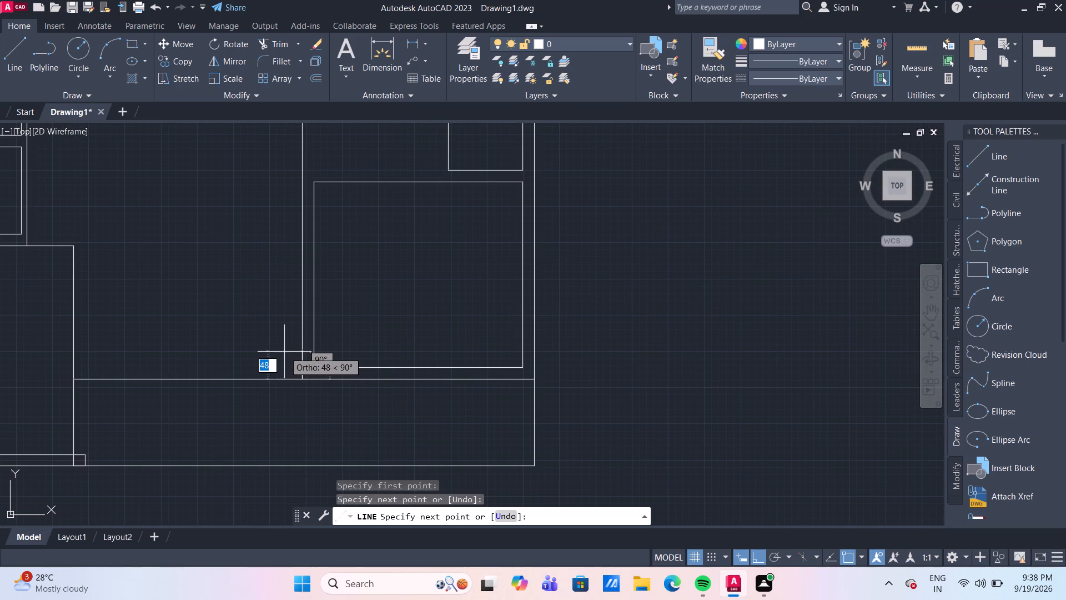
key("Escape")
Draw a horizontal line from the lower-right room's bottom-left corner to the lower-left room's right edge.
scroll(284, 352, "down", 1)
middle_click_drag(297, 354, 359, 333)
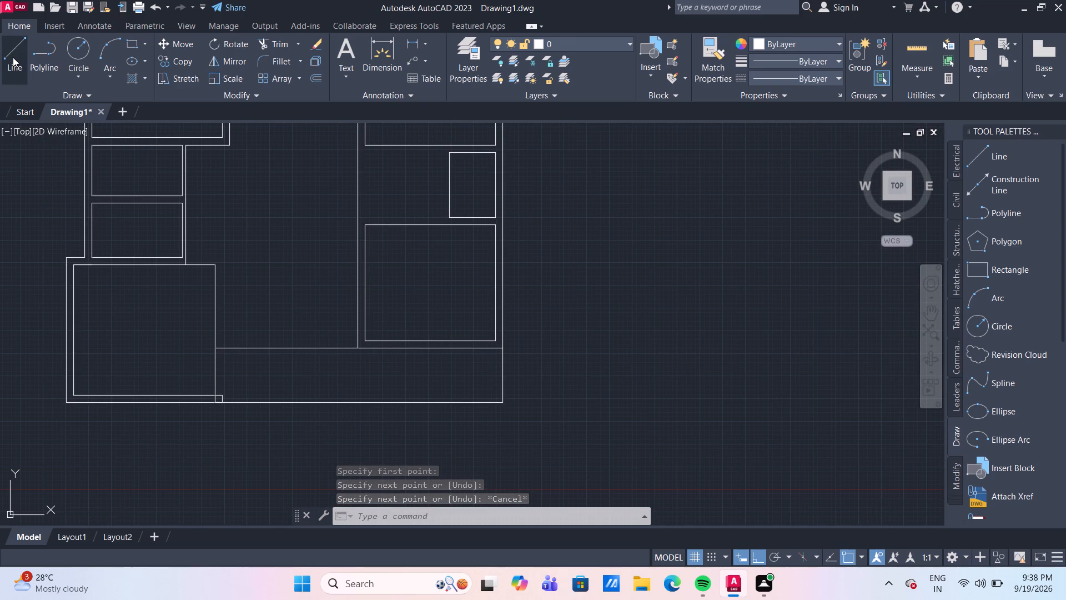
left_click_drag(13, 57, 32, 81)
scroll(370, 347, "up", 2)
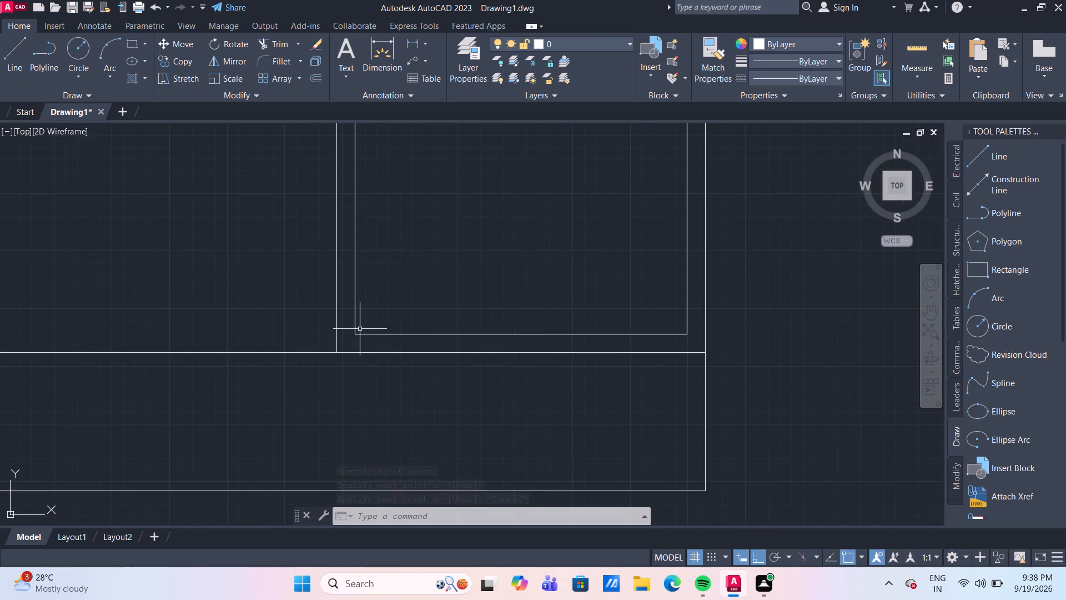
left_click(19, 61)
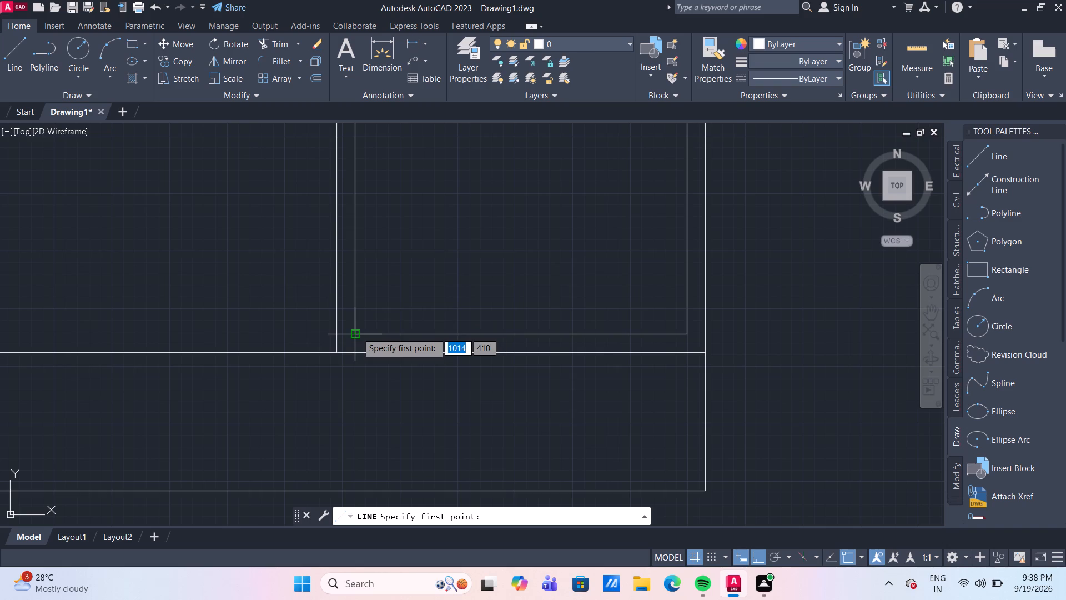
left_click_drag(357, 332, 352, 331)
scroll(15, 264, "down", 2)
middle_click_drag(25, 263, 223, 304)
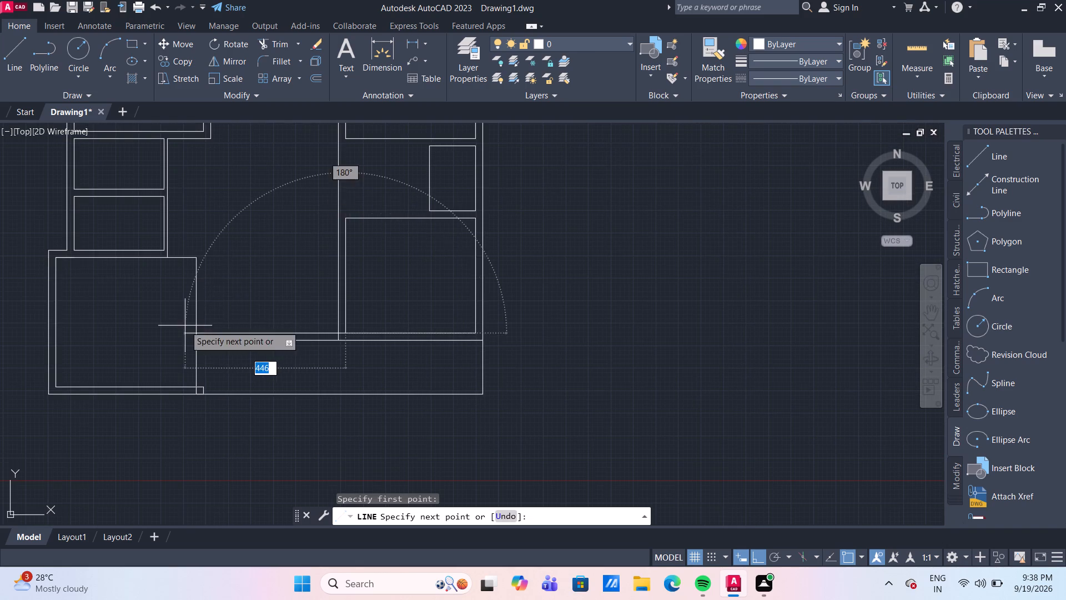
scroll(185, 326, "up", 2)
left_click(214, 353)
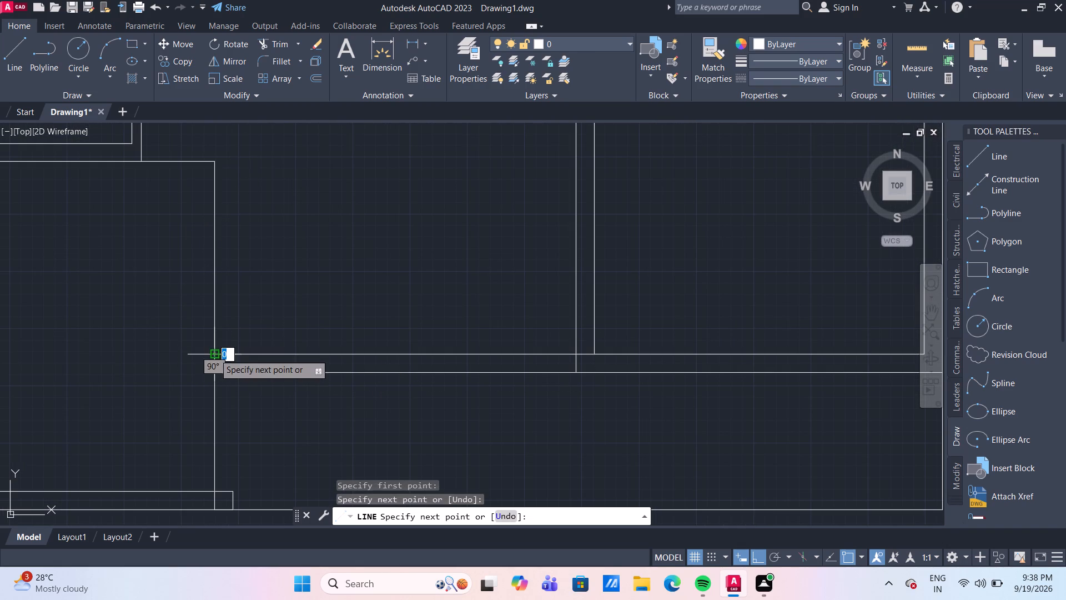
scroll(323, 280, "down", 3)
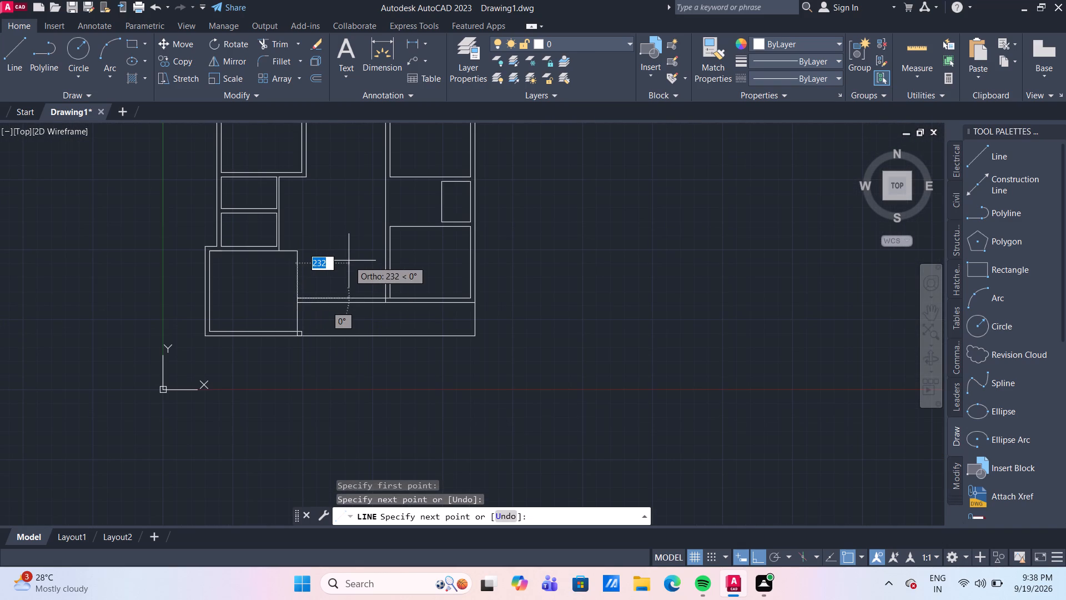
key("Escape")
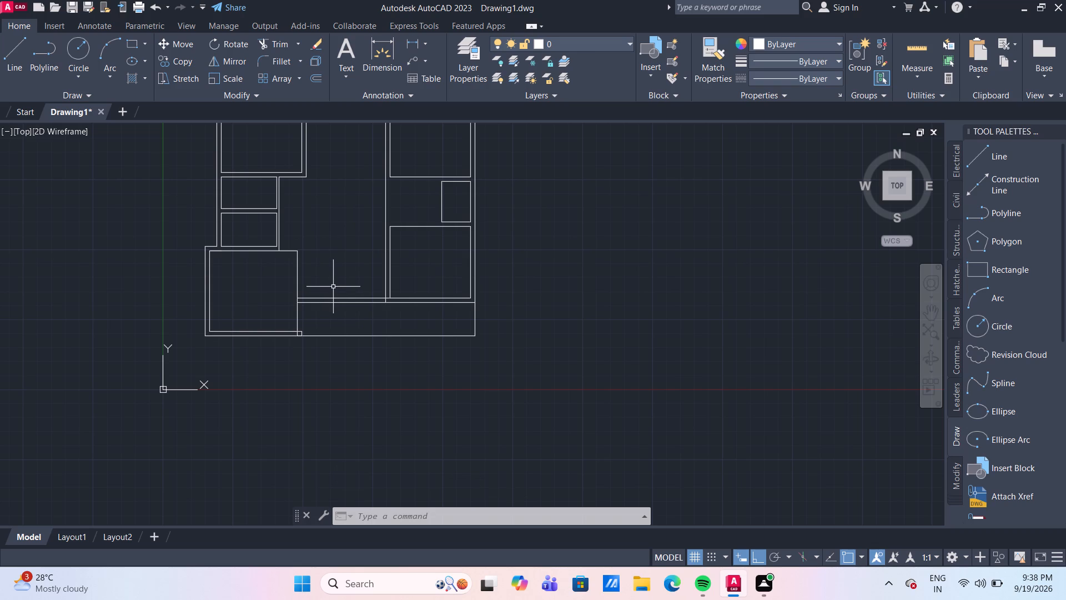
Measure the strip between the long horizontal wall line and the floor plan's bottom edge.
scroll(329, 334, "up", 3)
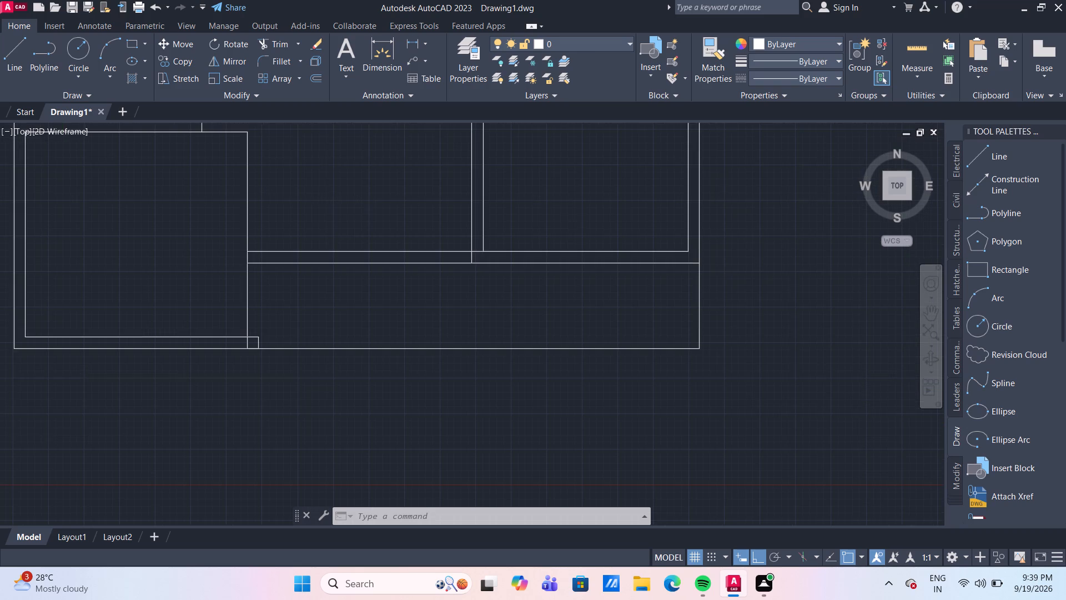
left_click(915, 47)
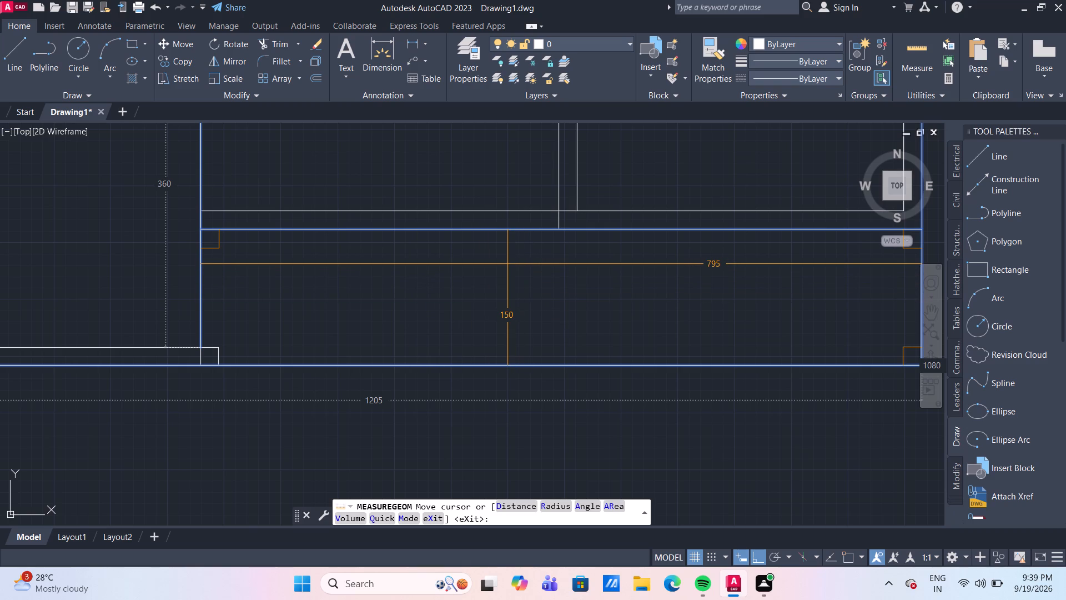
key("Escape")
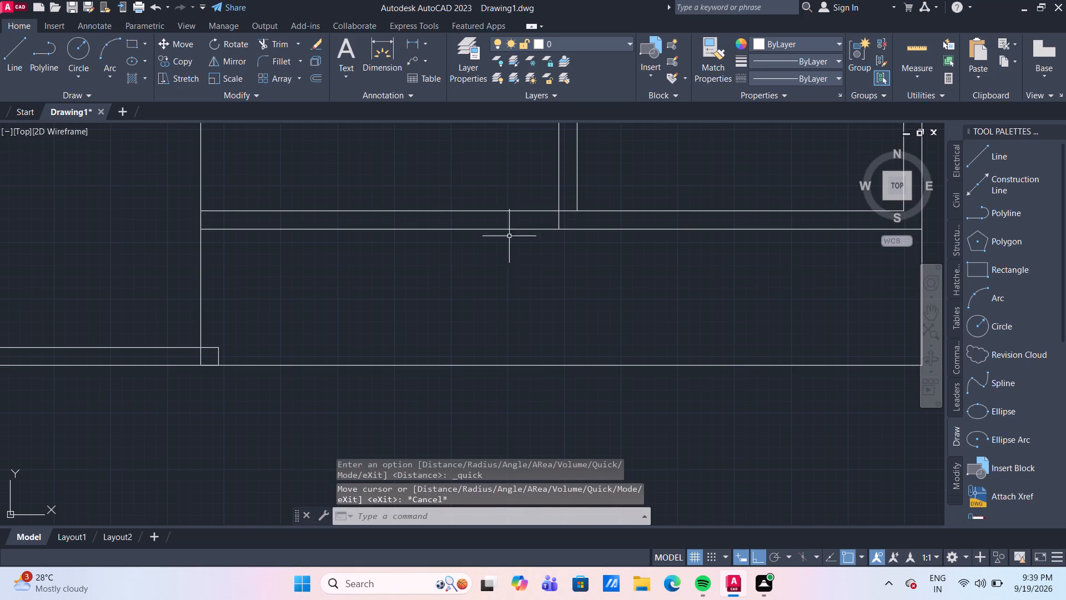
Draw a vertical line 170 cm long from the lower-right room's bottom-left corner down to the outline's bottom edge.
scroll(509, 204, "down", 2)
middle_click_drag(521, 179, 462, 311)
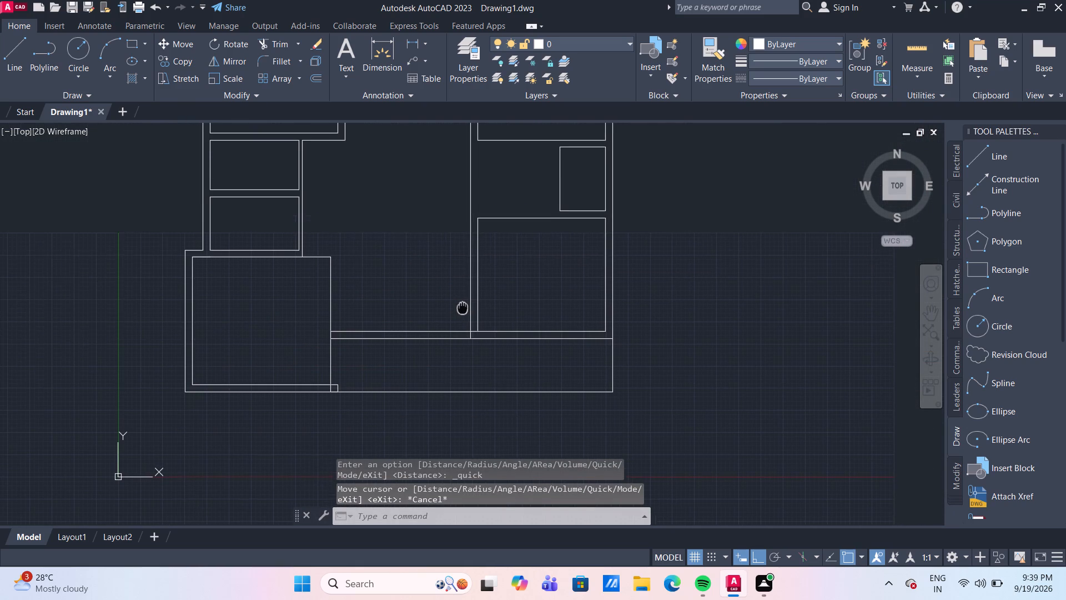
middle_click_drag(462, 311, 461, 312)
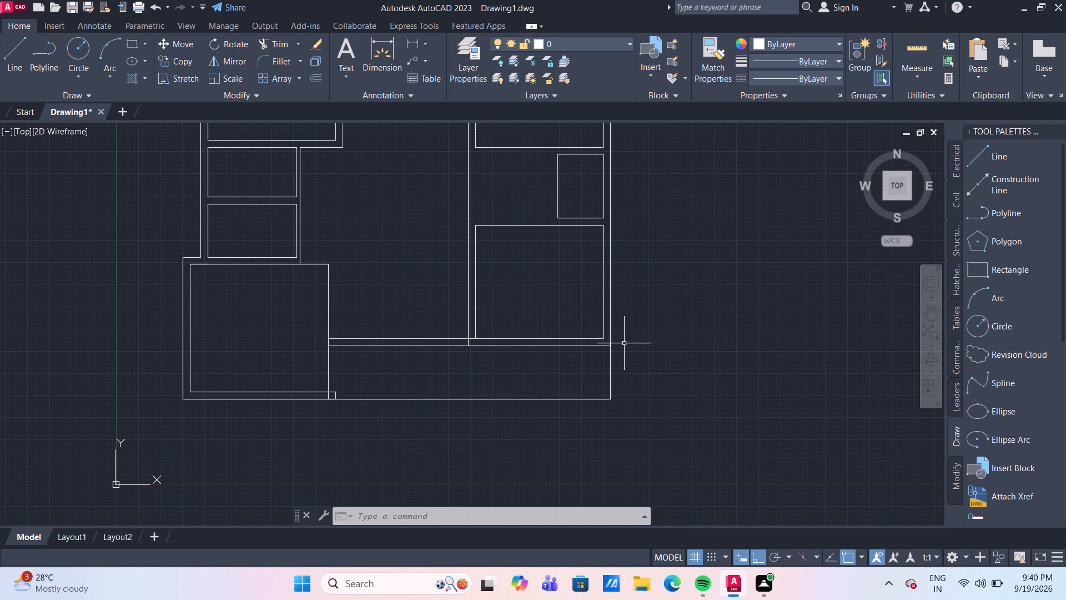
middle_click_drag(564, 308, 564, 309)
middle_click_drag(564, 309, 529, 374)
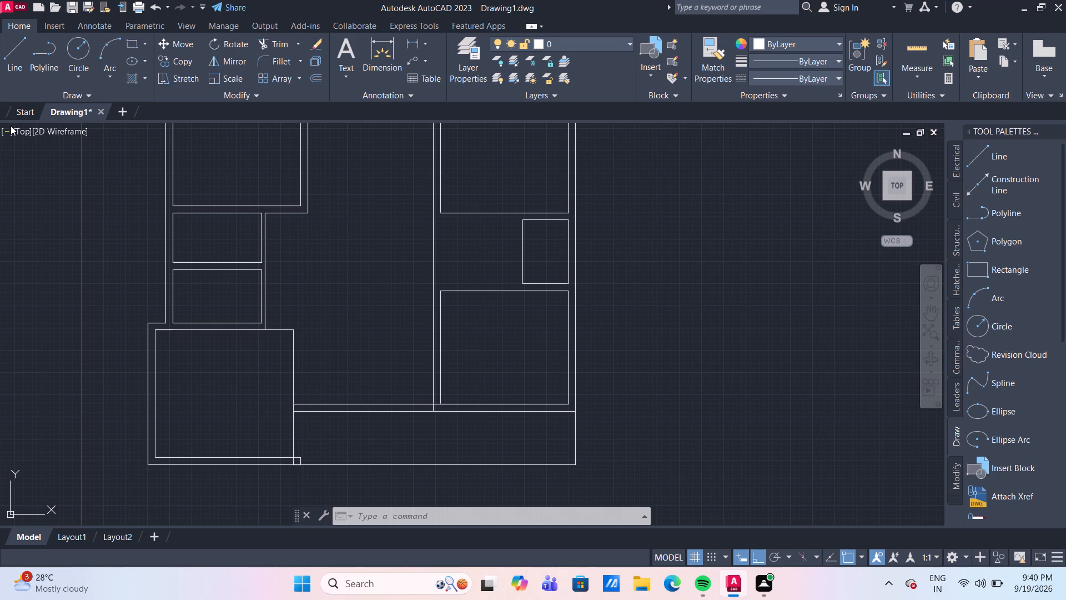
left_click(9, 62)
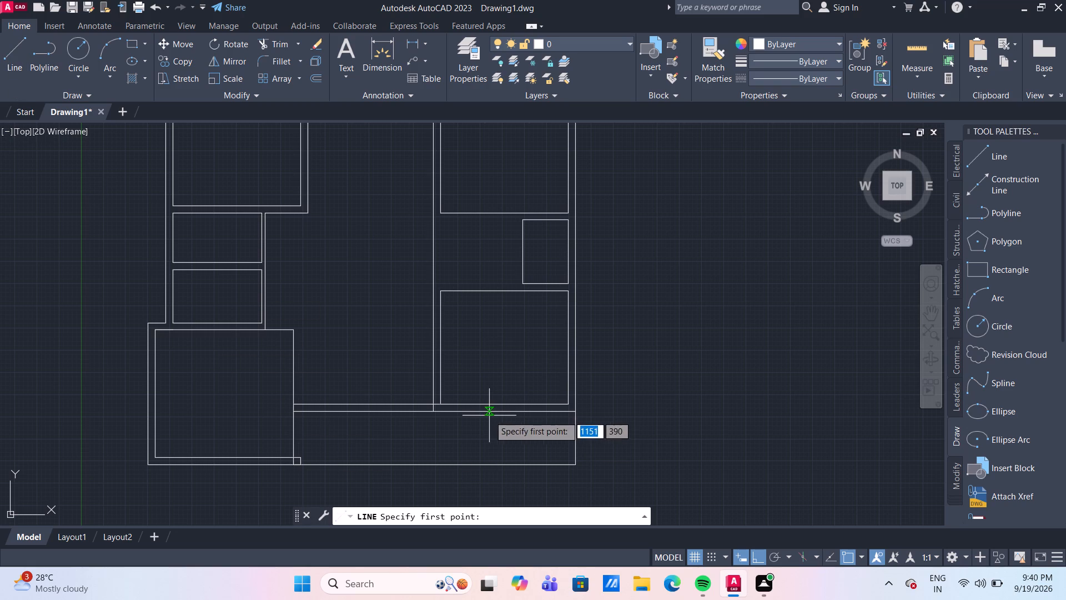
middle_click_drag(489, 416, 416, 279)
scroll(346, 267, "up", 1)
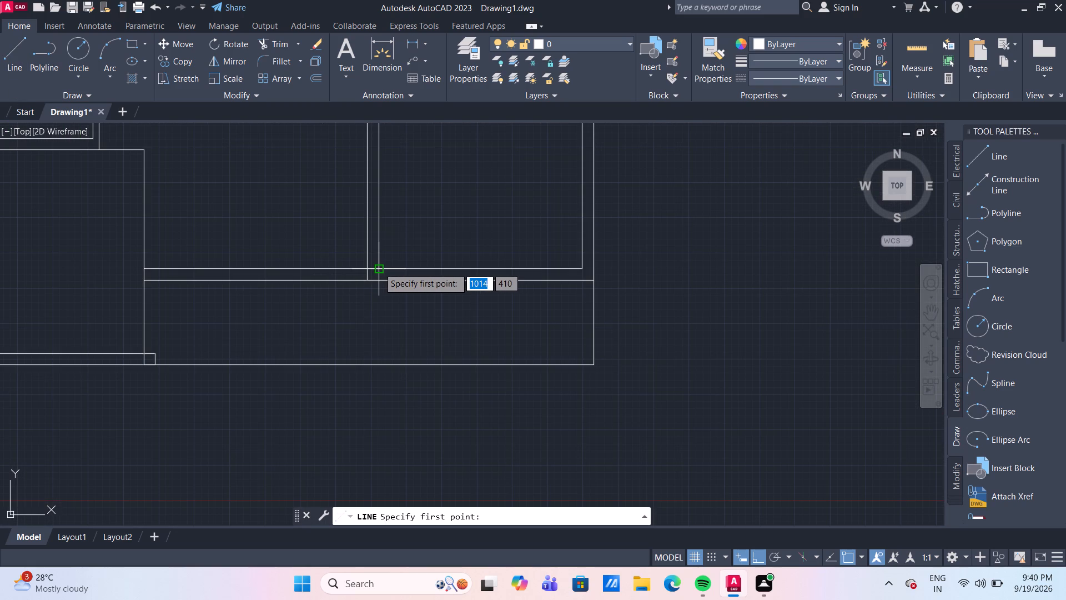
left_click(379, 268)
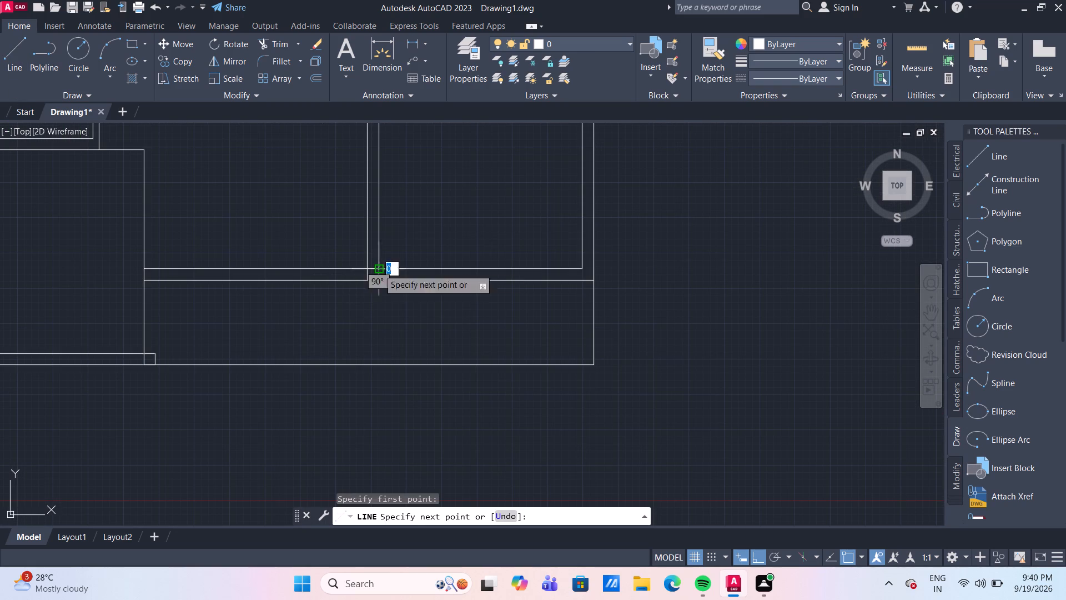
left_click(380, 369)
key("Return")
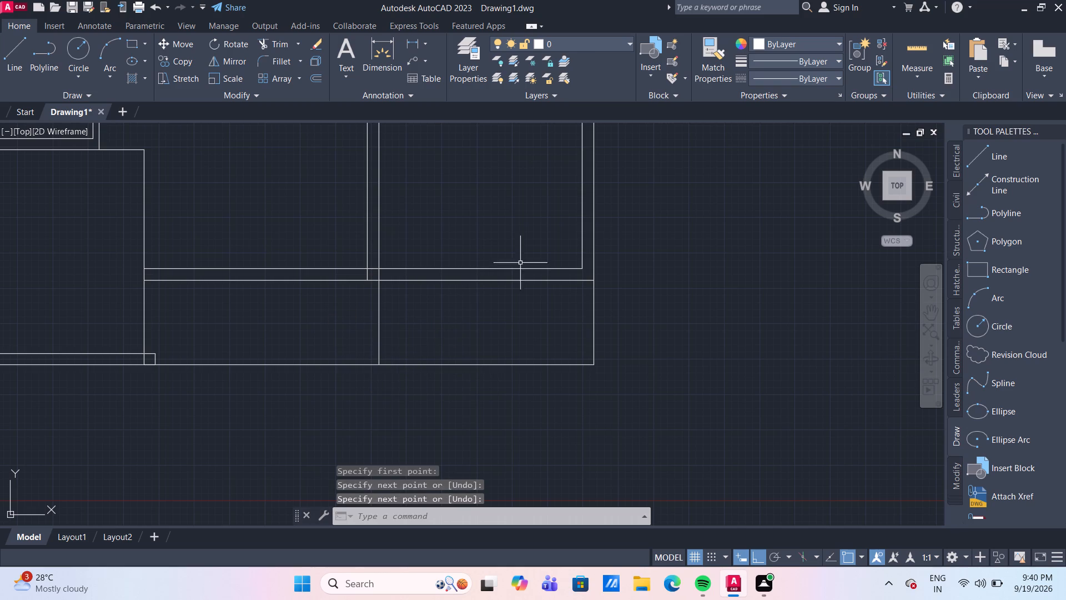
Measure the width of the central space between the lower-left room and the long vertical wall line.
left_click(919, 50)
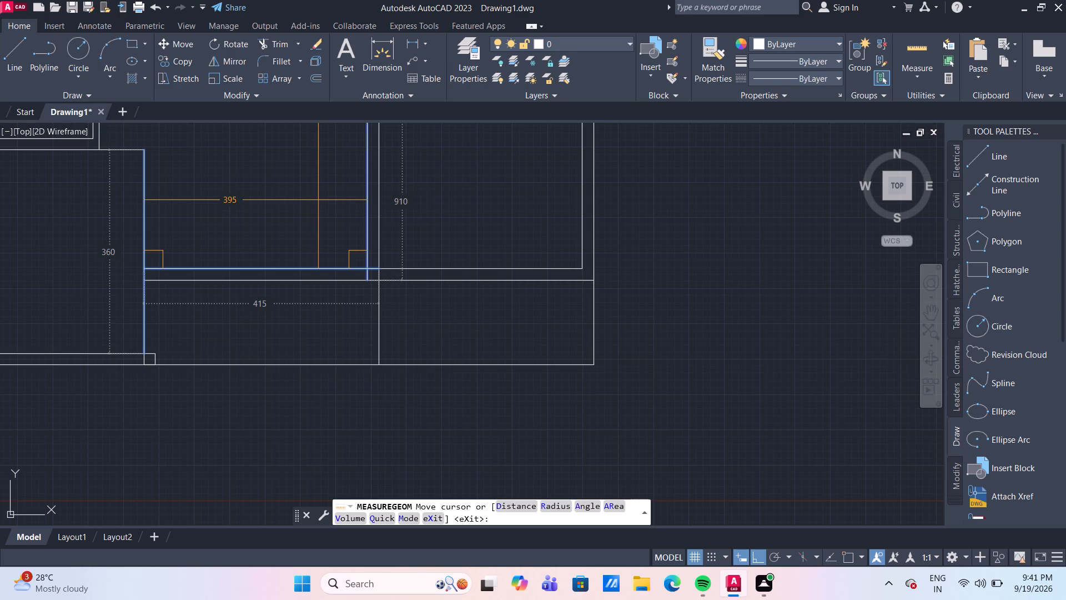
key("Escape")
Offset the left edge of the small room between the two right-hand rooms 10 cm outward to the left.
scroll(228, 13, "down", 3)
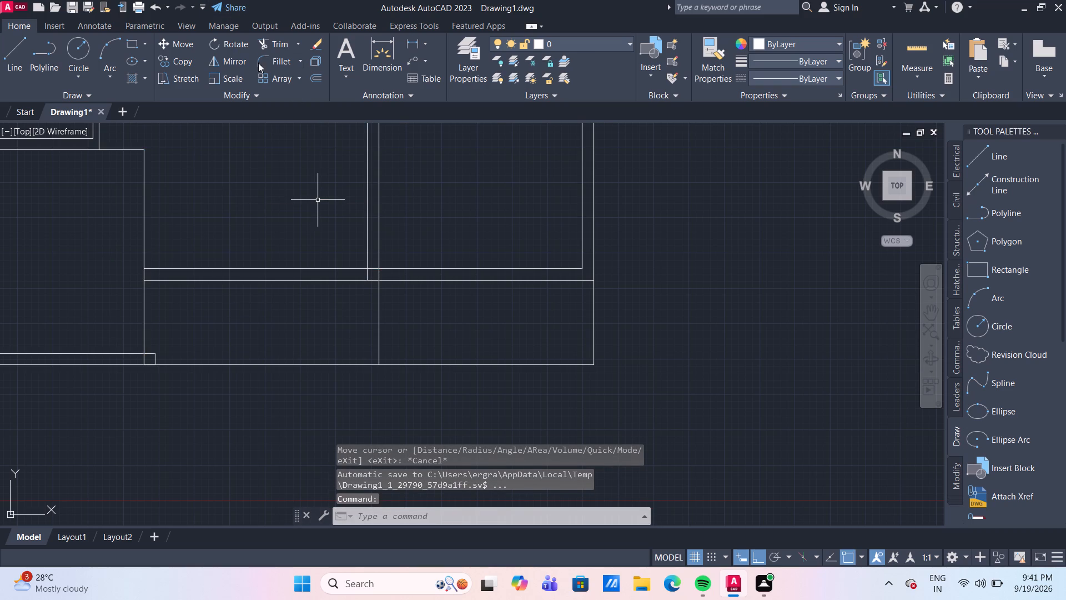
scroll(334, 228, "down", 1)
middle_click_drag(316, 189, 307, 288)
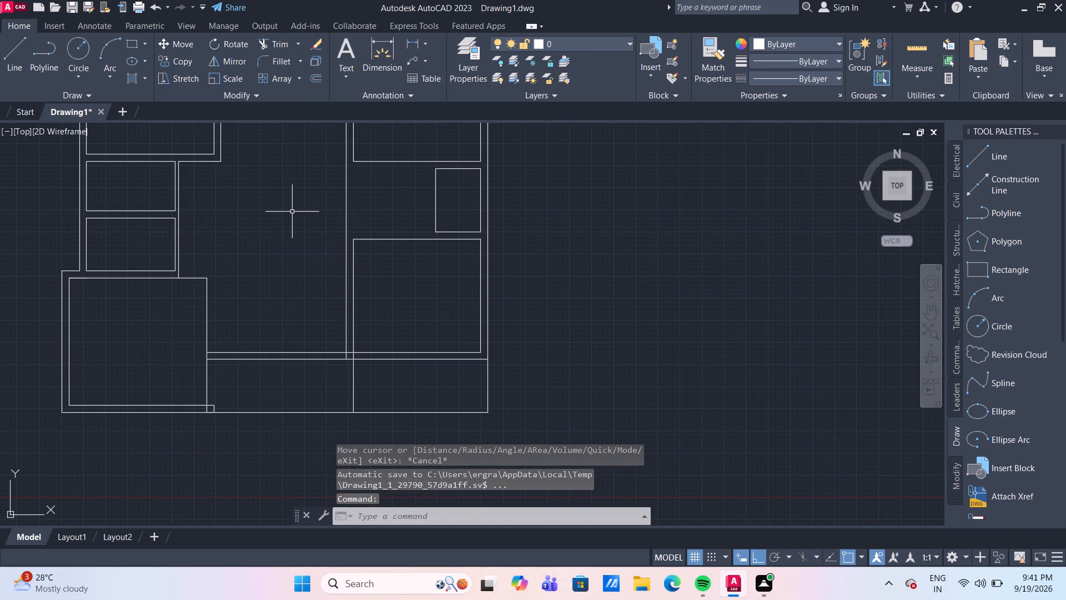
scroll(292, 212, "down", 2)
scroll(290, 211, "up", 2)
middle_click_drag(290, 211, 294, 267)
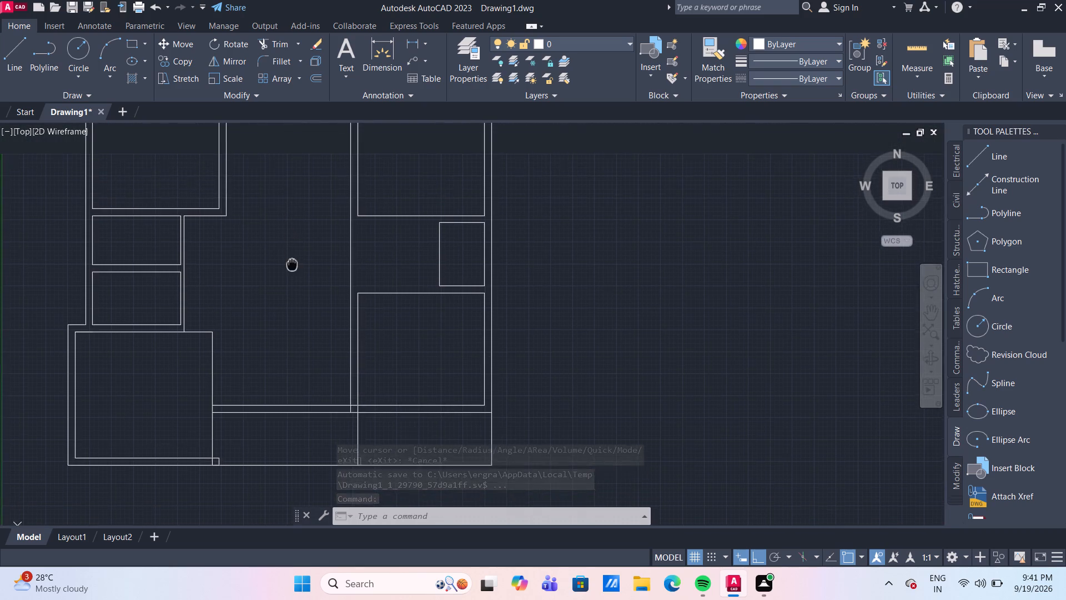
middle_click_drag(294, 267, 300, 302)
scroll(300, 301, "down", 1)
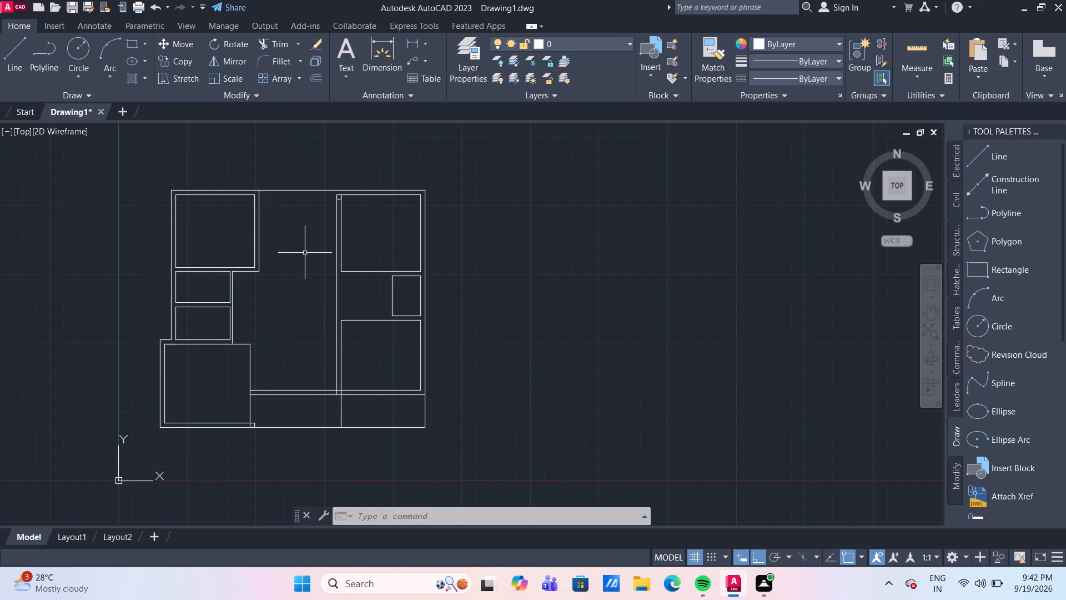
scroll(348, 266, "up", 2)
middle_click_drag(367, 302, 335, 251)
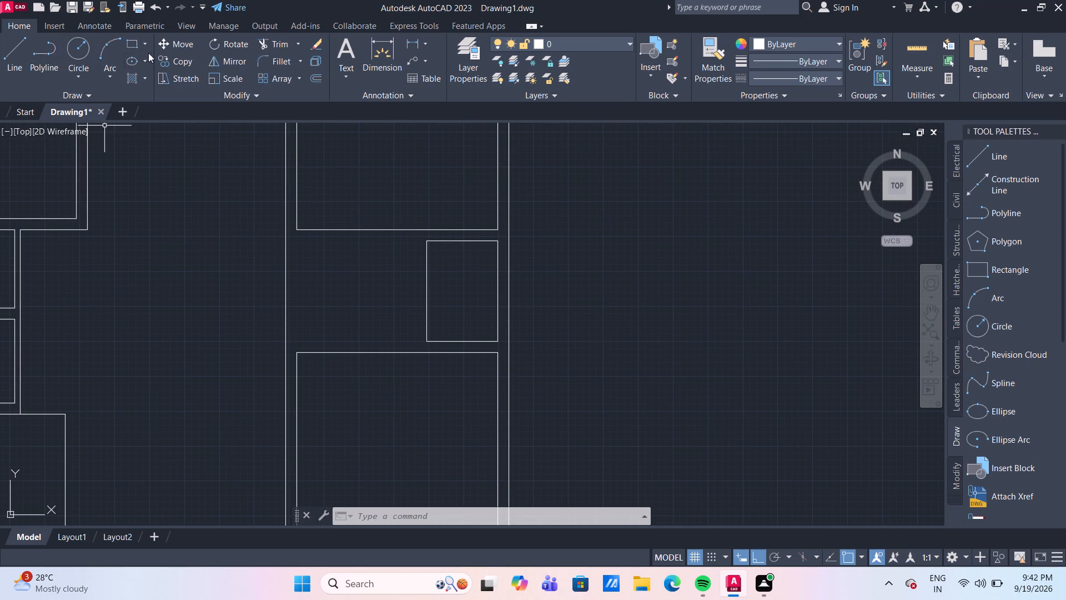
key("o")
key("Return")
key("Return")
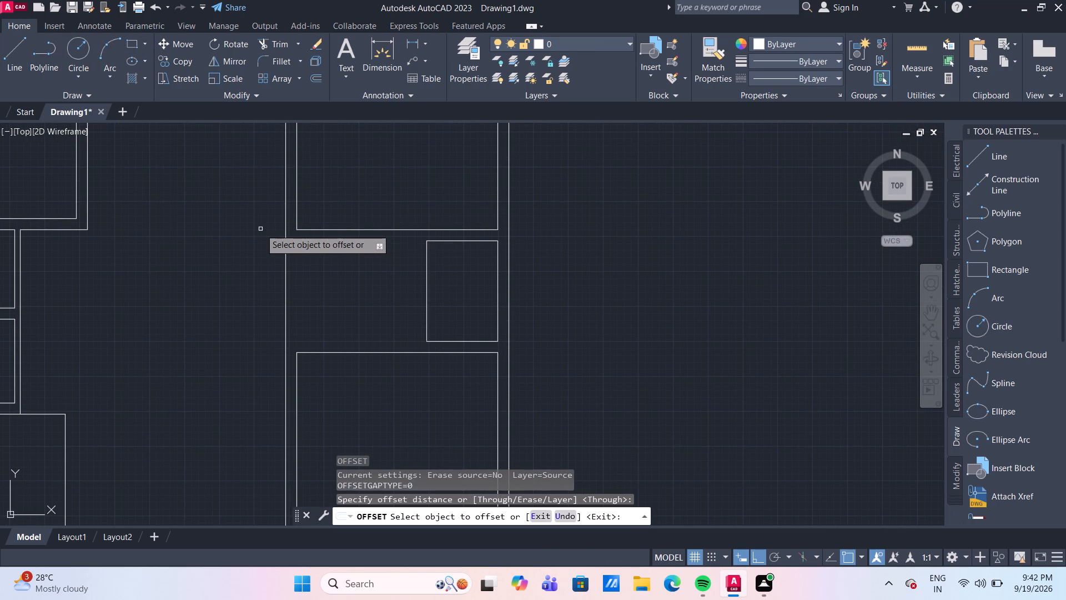
left_click(428, 292)
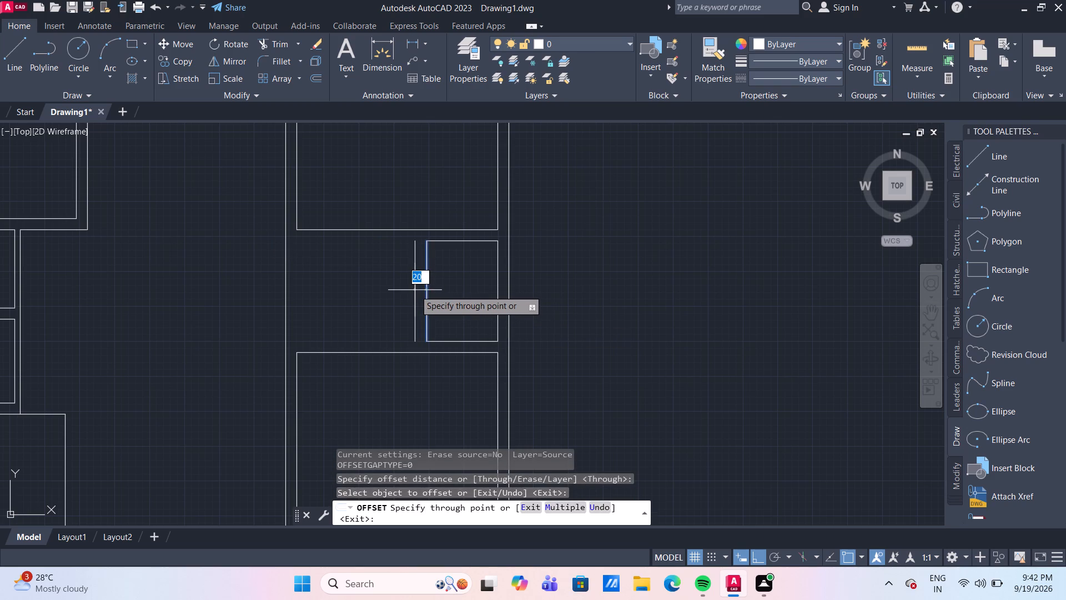
type("10")
key("Return")
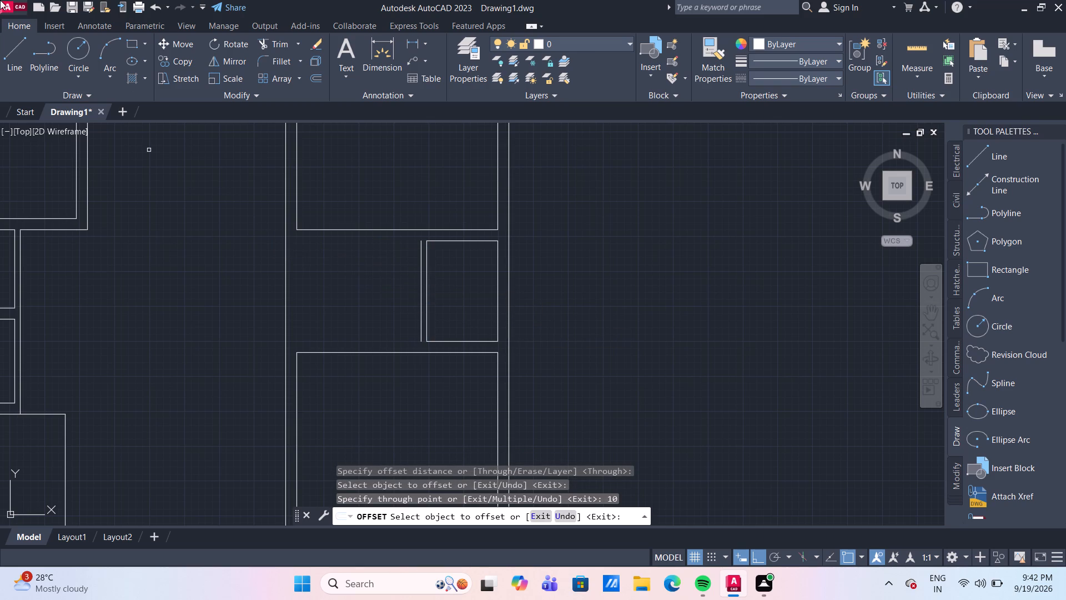
Draw a horizontal line from the top end of the small room's offset line left to the long vertical wall line.
scroll(168, 333, "down", 1)
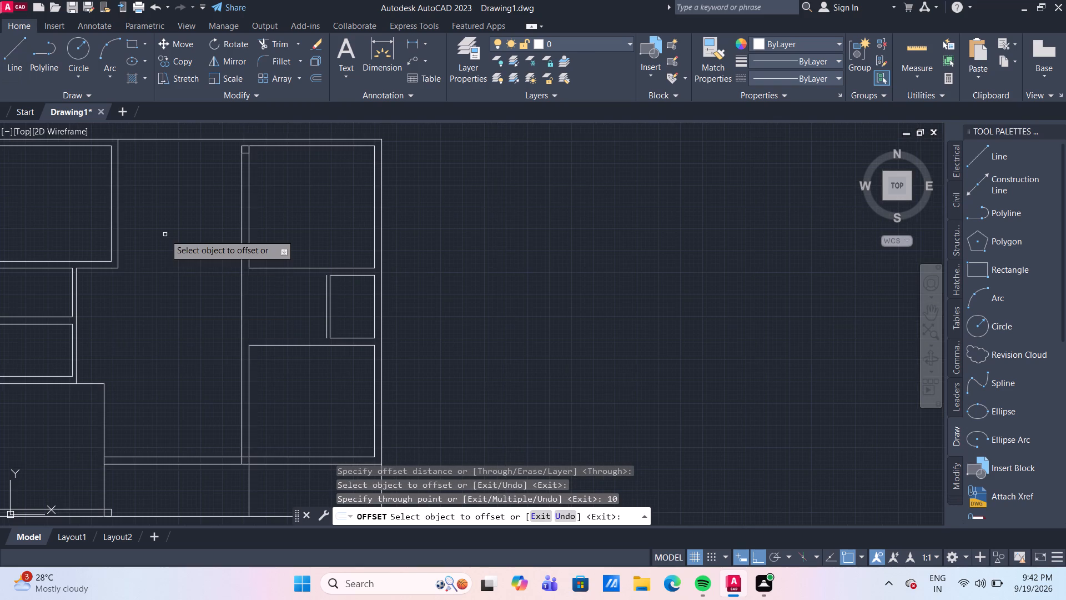
middle_click_drag(165, 234, 177, 269)
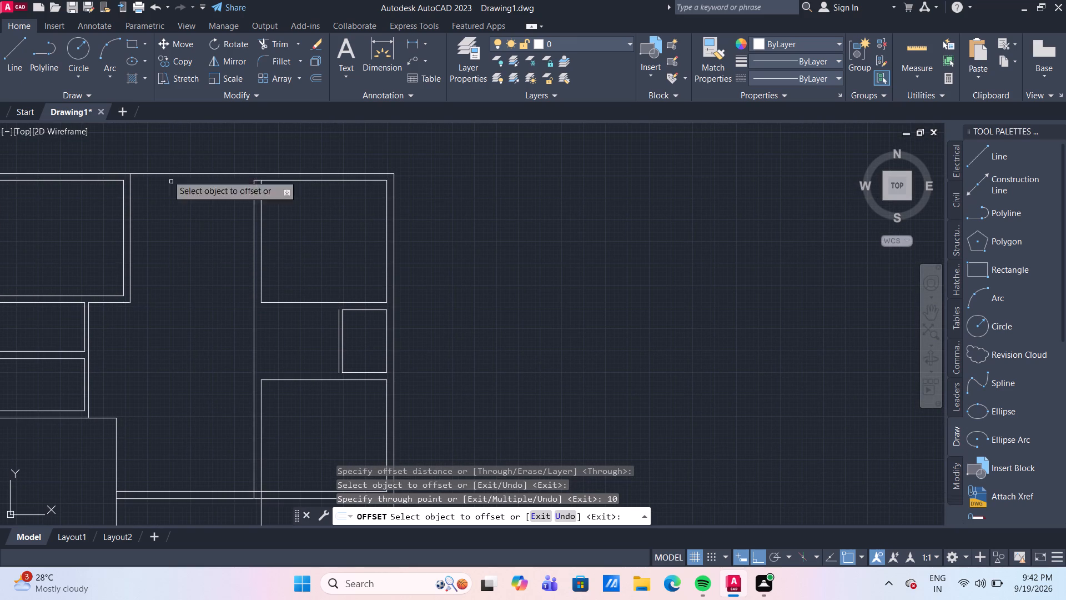
left_click(22, 58)
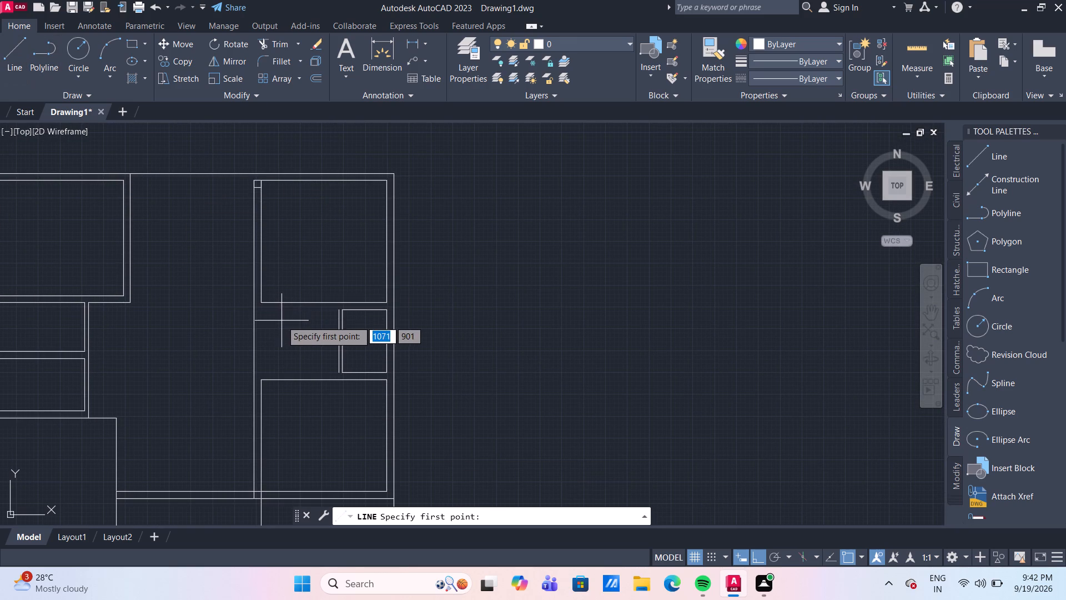
scroll(281, 321, "up", 1)
middle_click_drag(283, 311, 283, 292)
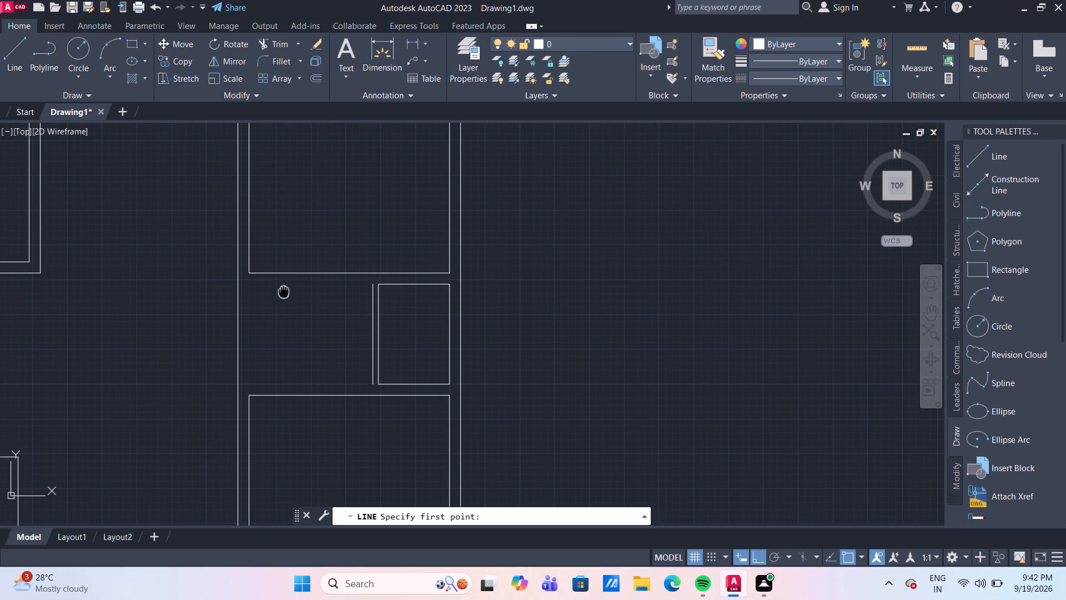
middle_click_drag(283, 292, 278, 291)
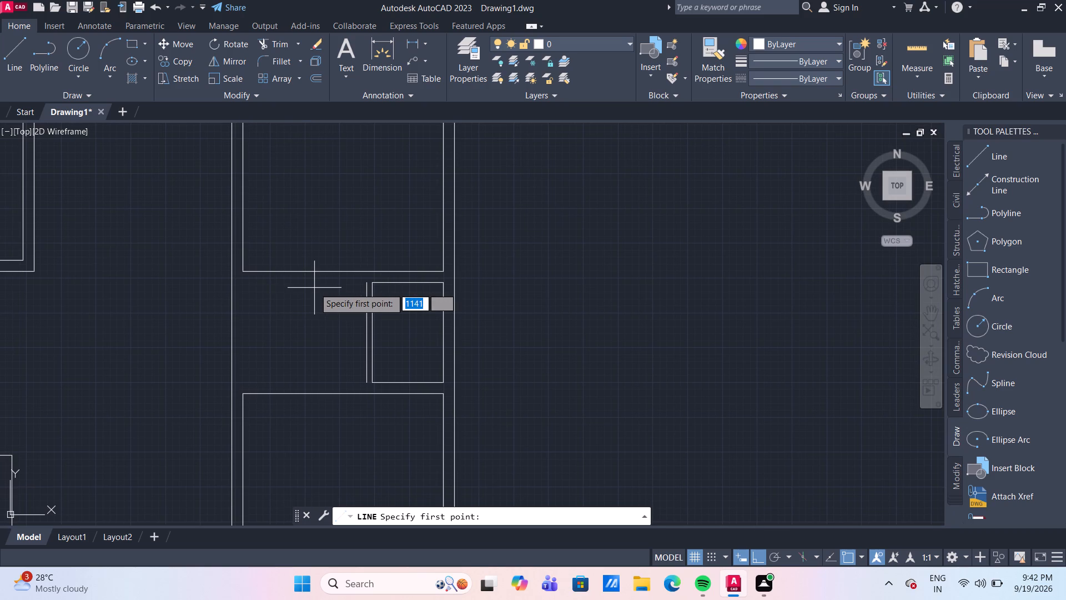
scroll(314, 288, "up", 1)
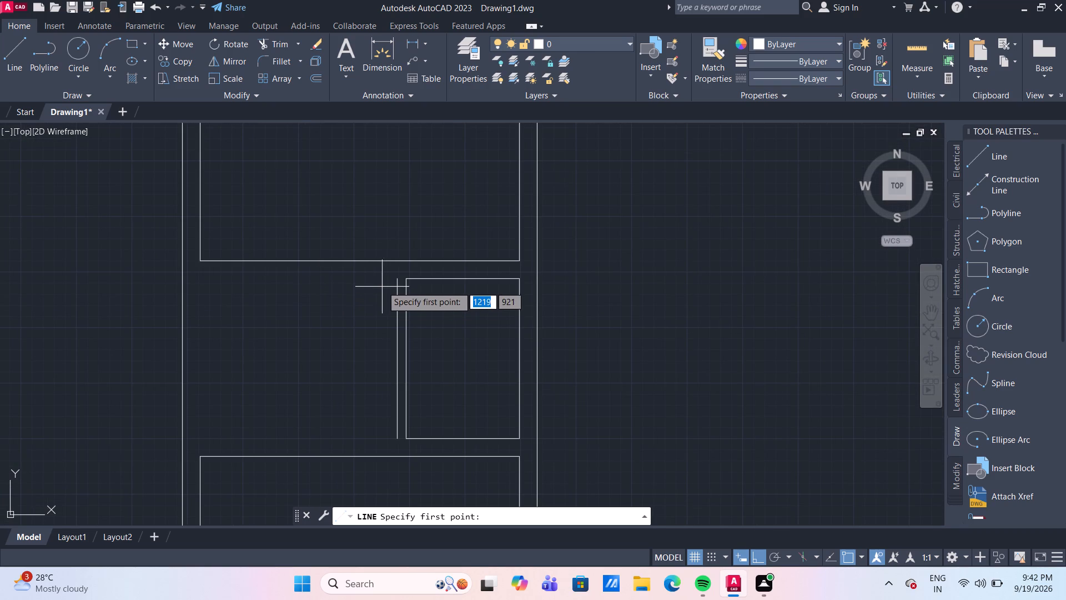
left_click_drag(398, 281, 379, 284)
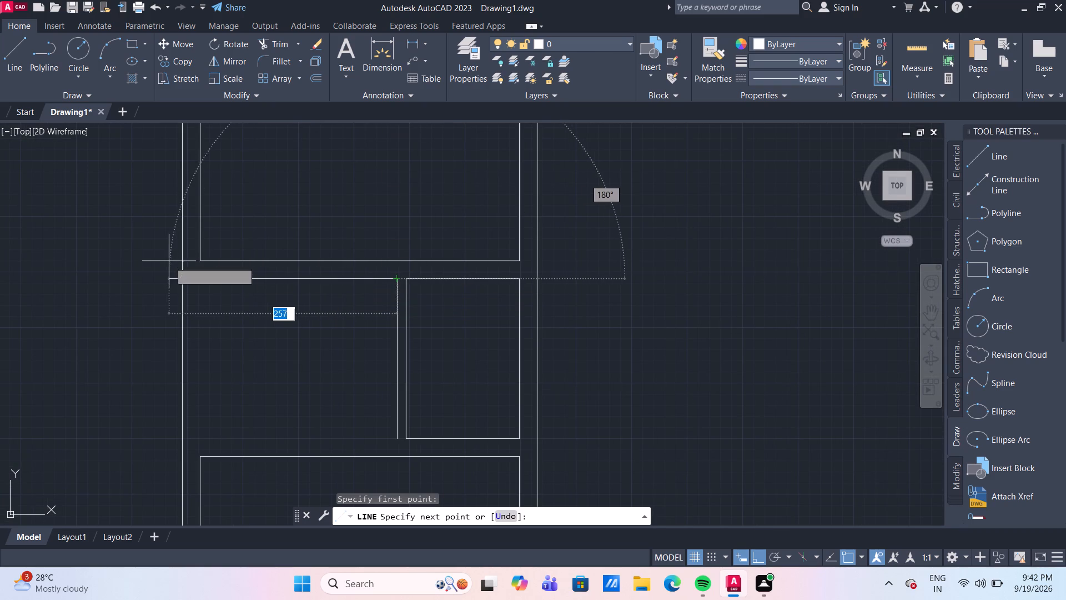
left_click(183, 278)
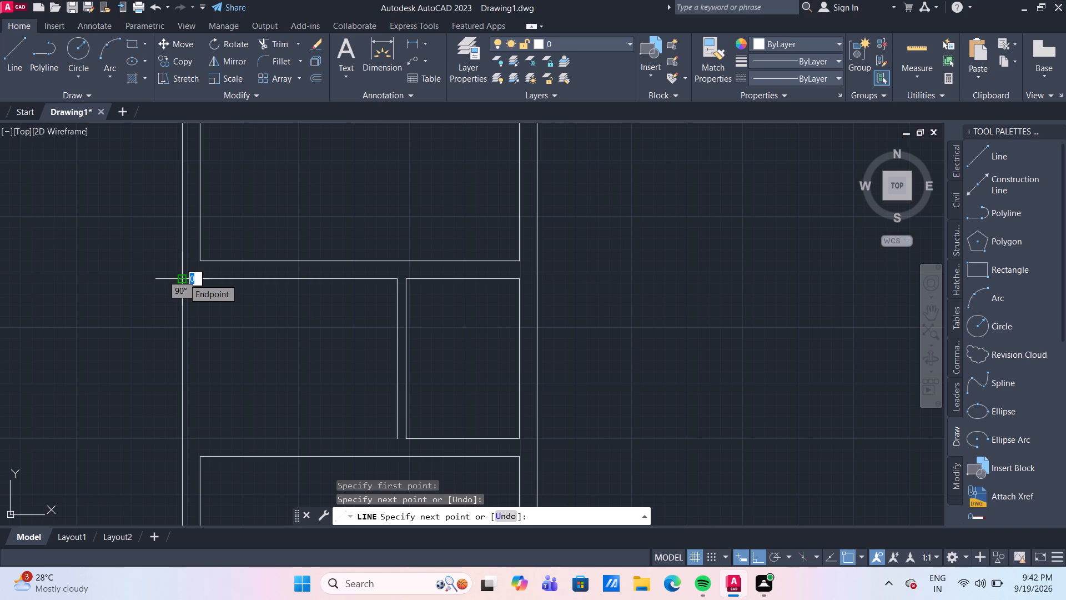
key("Return")
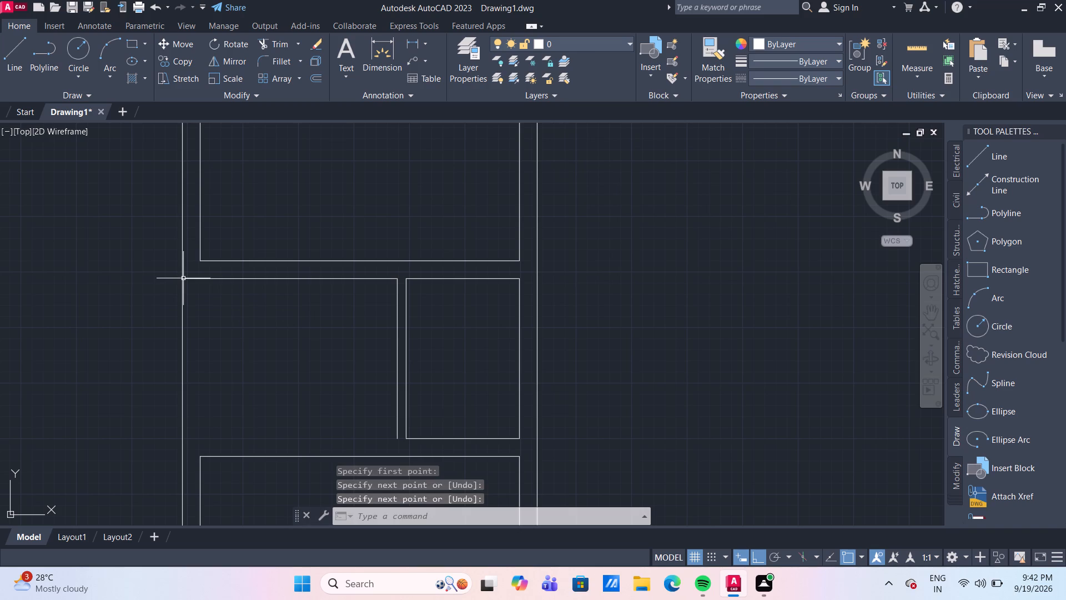
Draw a horizontal line about 242 cm long from the small room's offset line's bottom end left to the long vertical wall line.
scroll(391, 430, "up", 1)
middle_click_drag(391, 423, 355, 312)
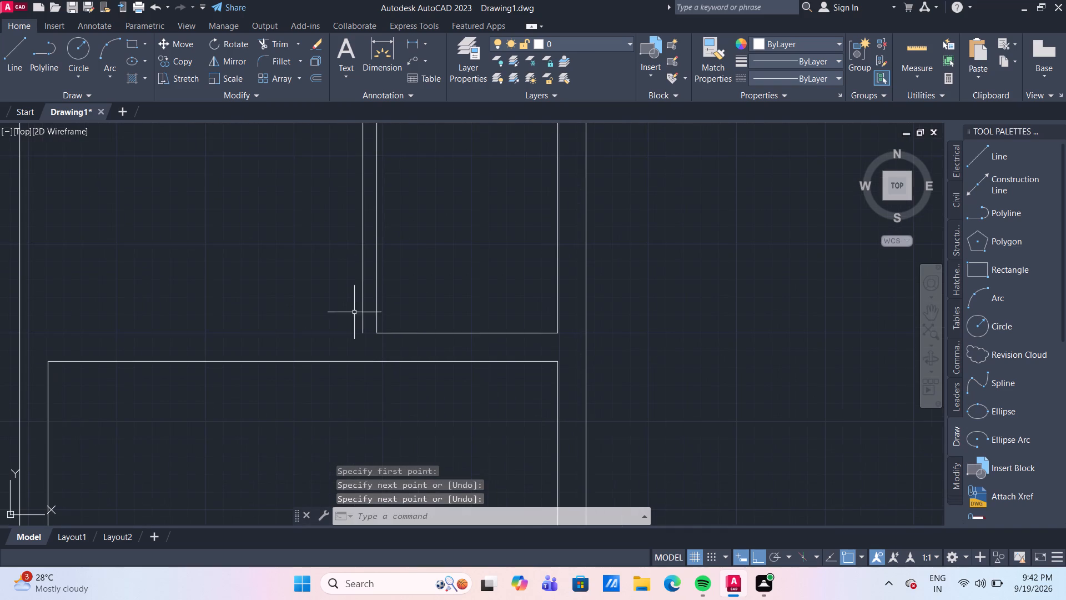
left_click(16, 56)
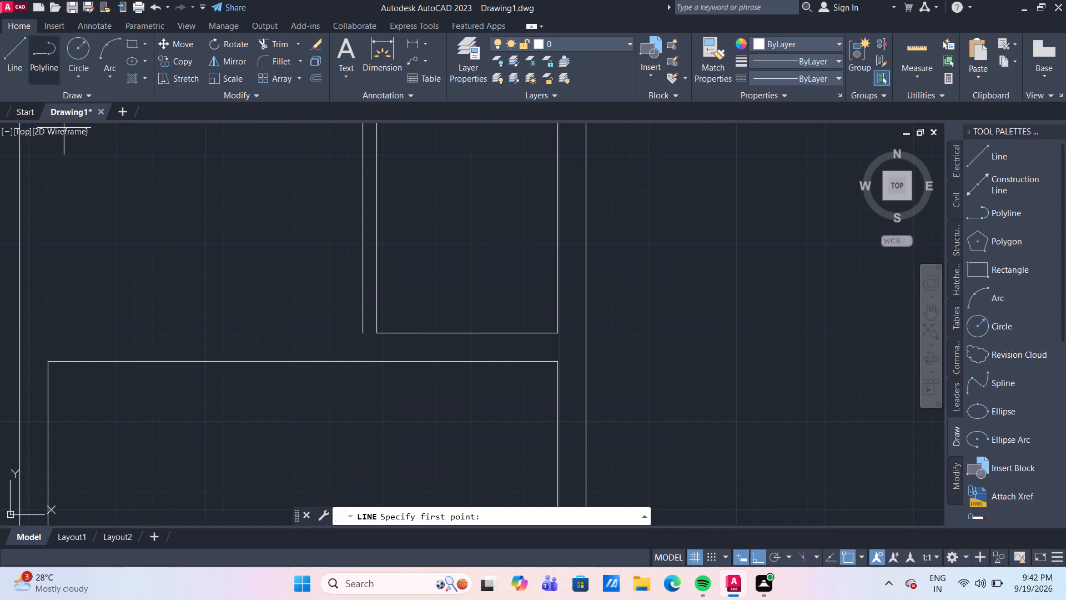
scroll(318, 279, "down", 2)
scroll(326, 291, "up", 2)
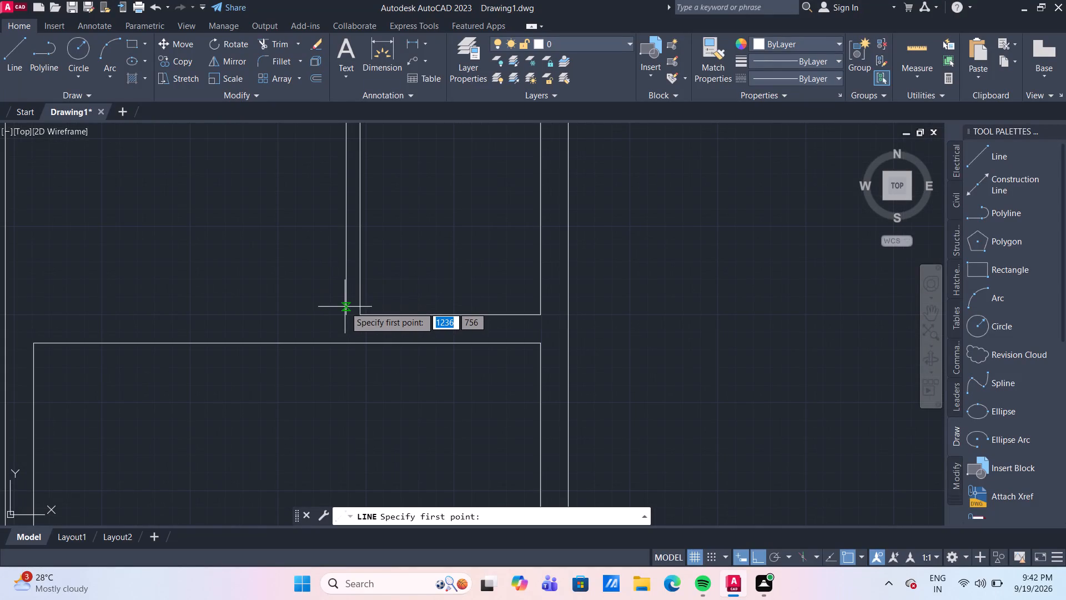
left_click_drag(345, 316, 294, 316)
middle_click_drag(62, 334, 70, 334)
scroll(65, 334, "down", 1)
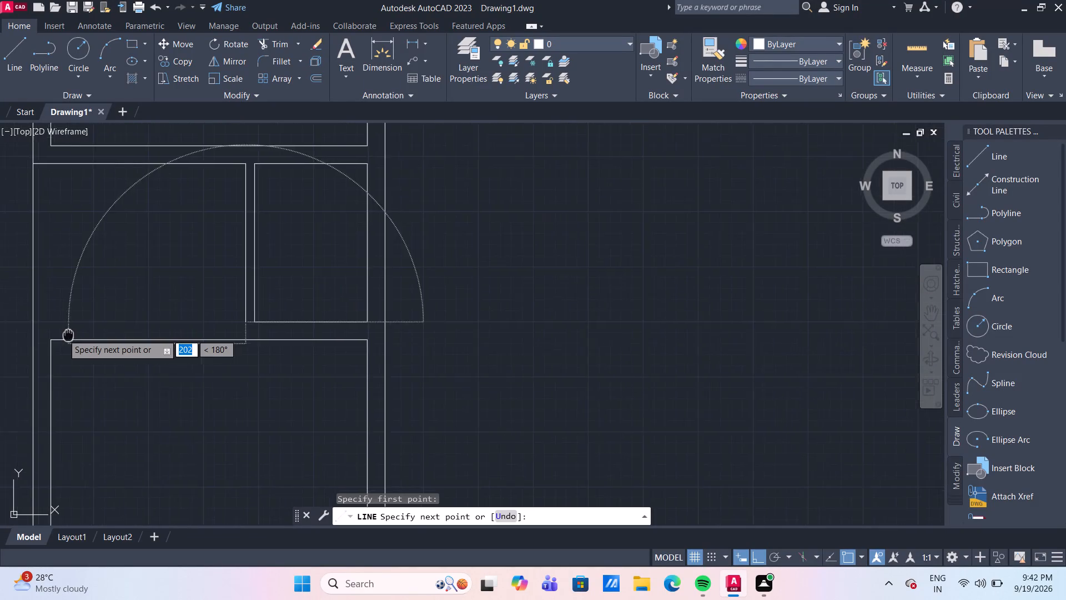
middle_click_drag(70, 334, 169, 354)
scroll(153, 323, "up", 1)
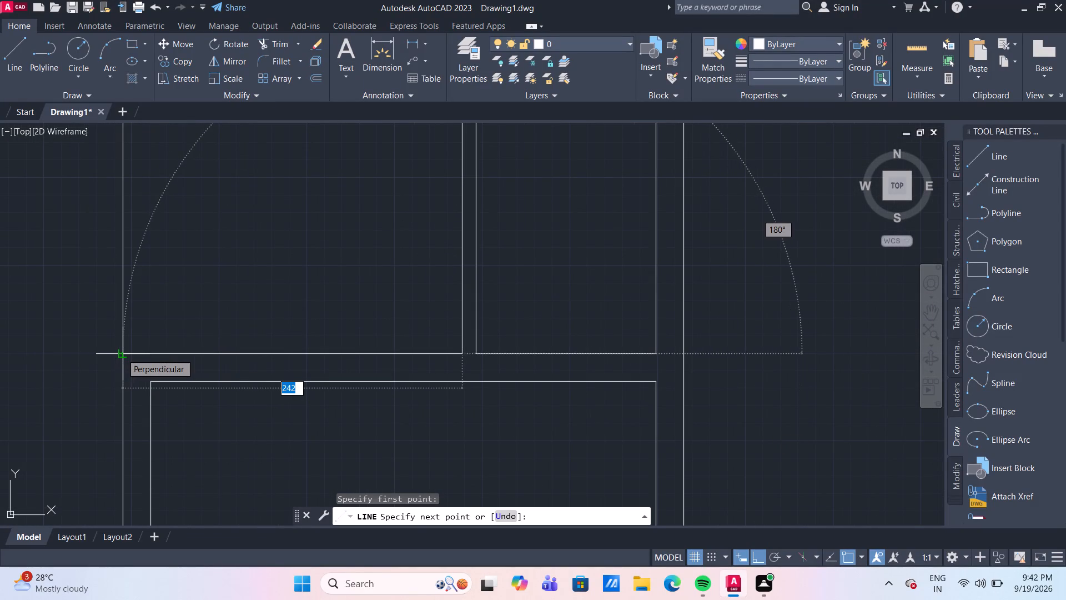
left_click(122, 353)
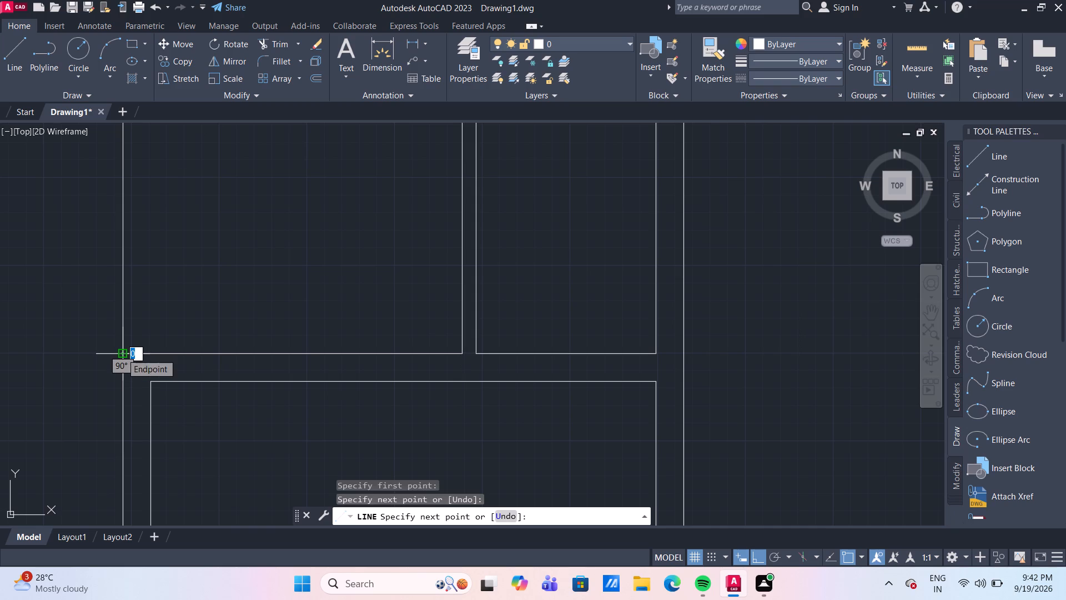
key("Return")
Measure the central space between the lower-left room and the long vertical wall line.
scroll(64, 351, "down", 4)
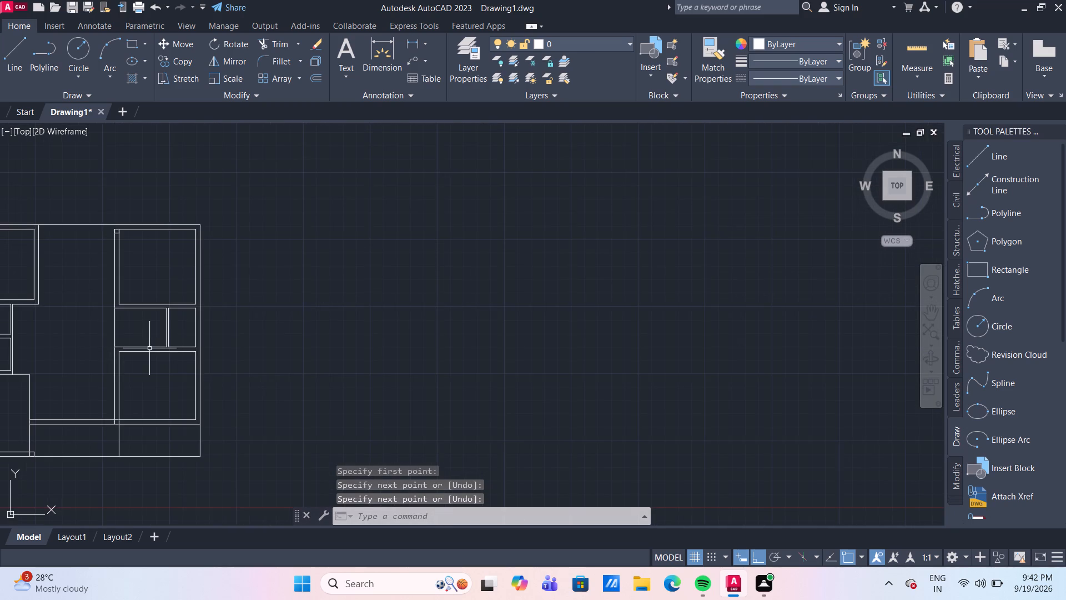
middle_click_drag(153, 348, 306, 332)
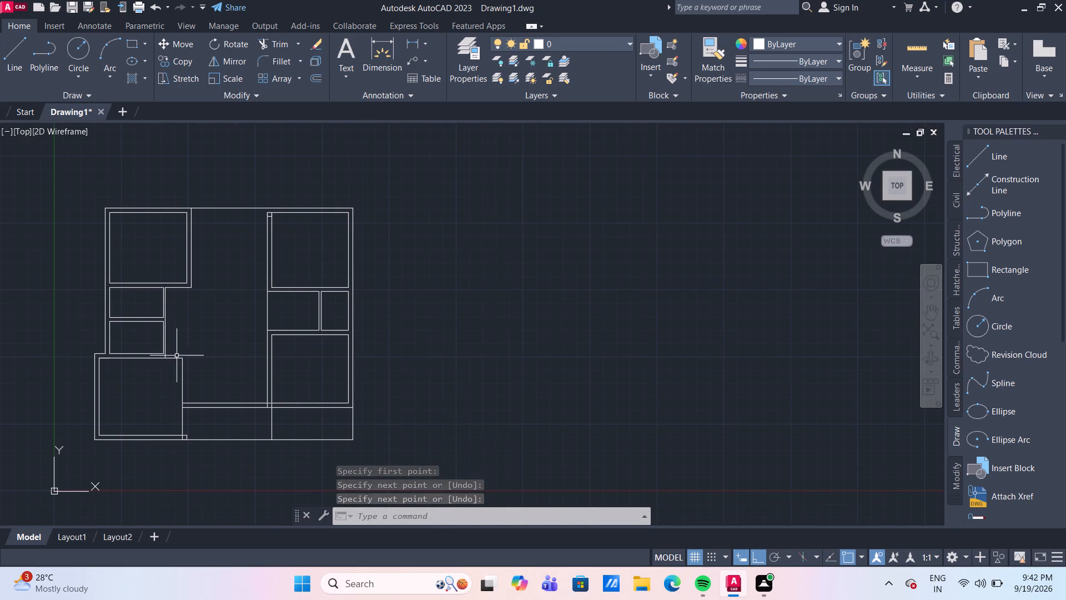
scroll(211, 364, "up", 2)
middle_click_drag(215, 359, 219, 315)
scroll(163, 410, "down", 1)
middle_click_drag(160, 409, 171, 356)
scroll(160, 332, "up", 1)
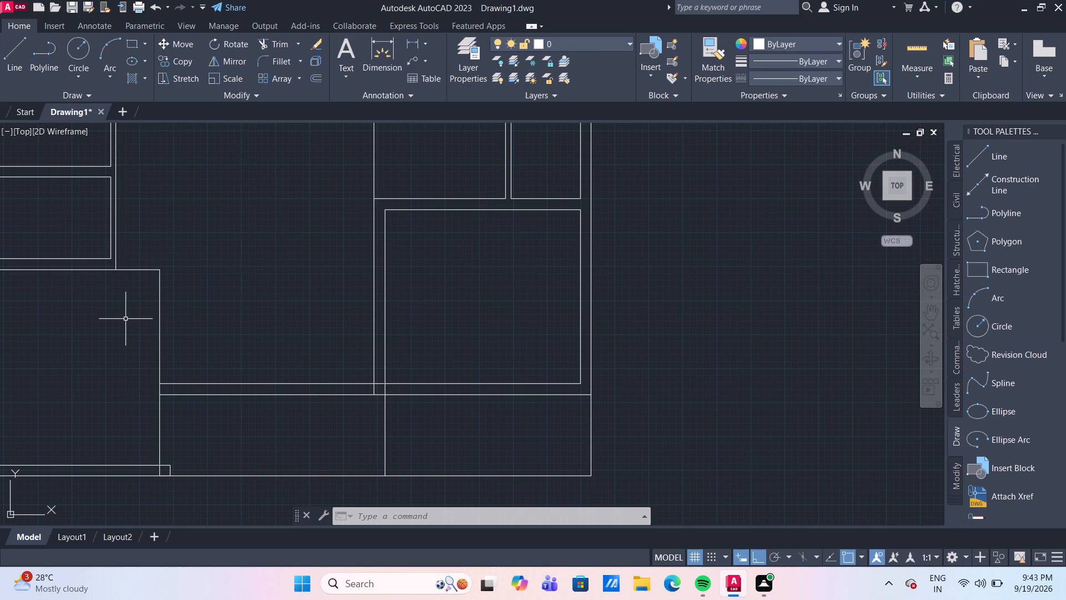
scroll(129, 342, "down", 1)
middle_click_drag(136, 342, 148, 339)
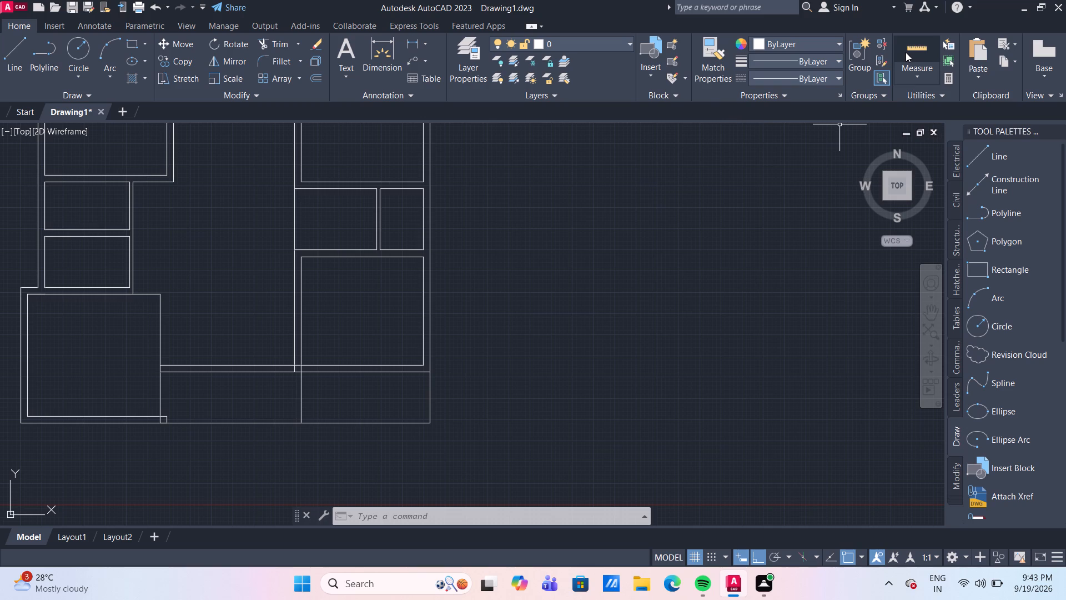
left_click_drag(906, 52, 896, 57)
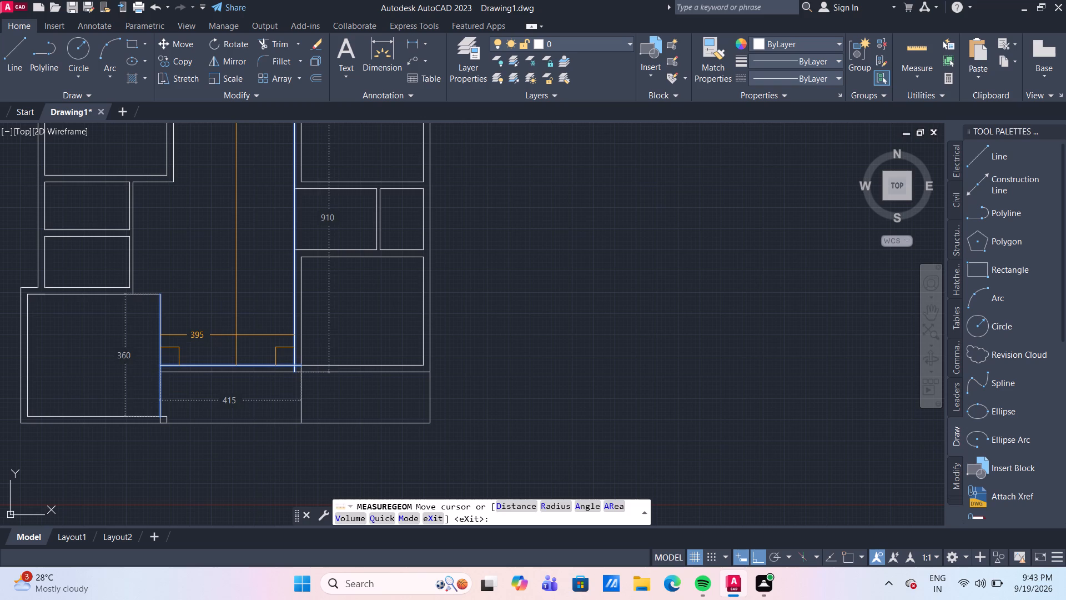
key("Escape")
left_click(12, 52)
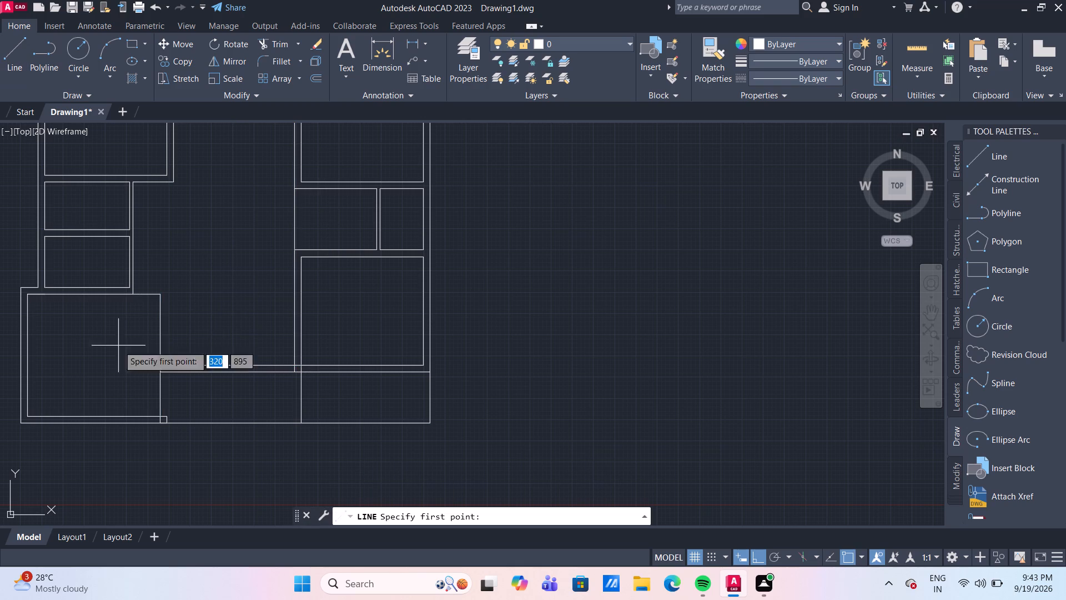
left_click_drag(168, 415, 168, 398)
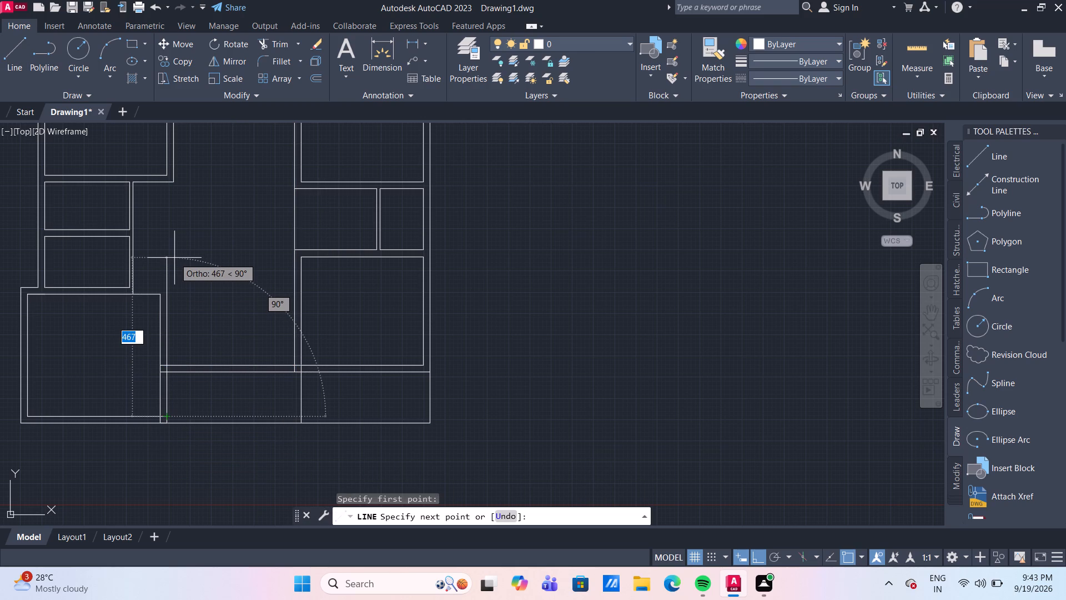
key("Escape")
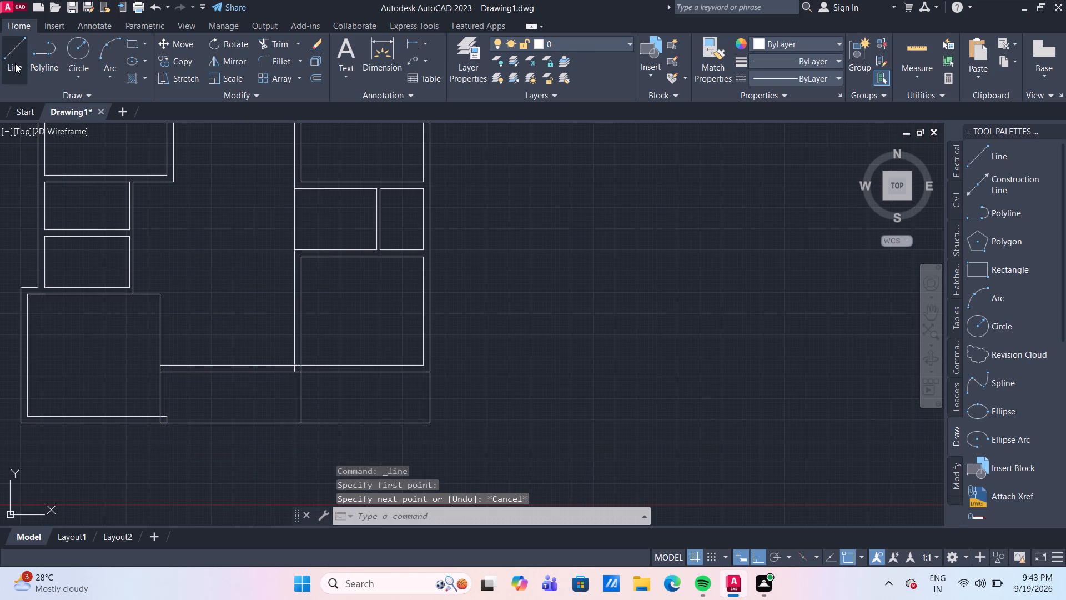
Draw a vertical line about 620 cm long up from the outline's bottom edge, starting at the small corner square beside the lower-left room.
left_click(15, 63)
scroll(155, 386, "up", 2)
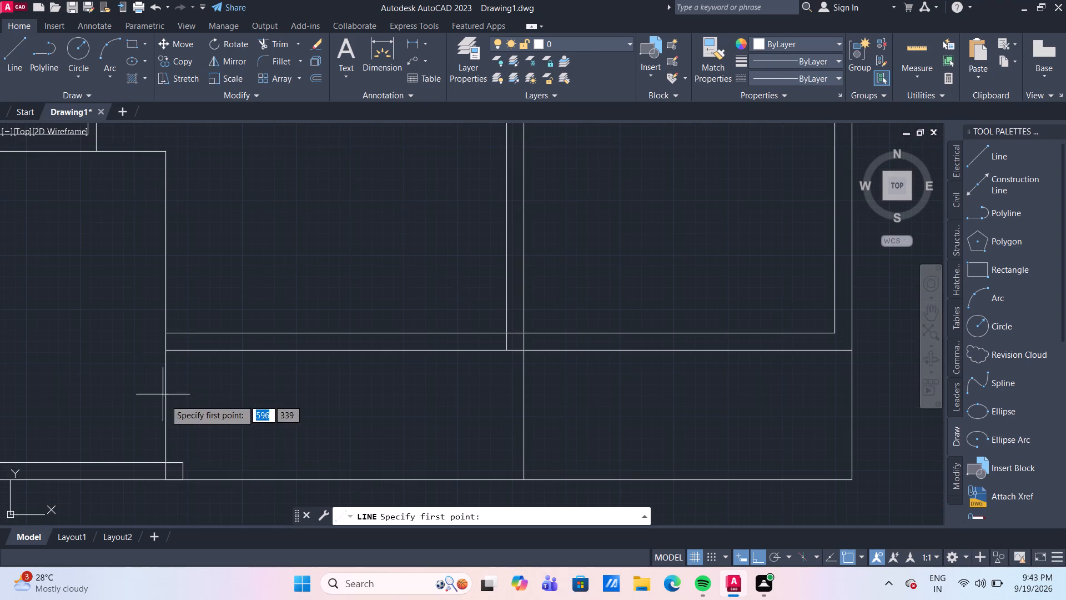
left_click_drag(180, 481, 189, 415)
scroll(200, 145, "down", 1)
middle_click_drag(203, 154, 168, 387)
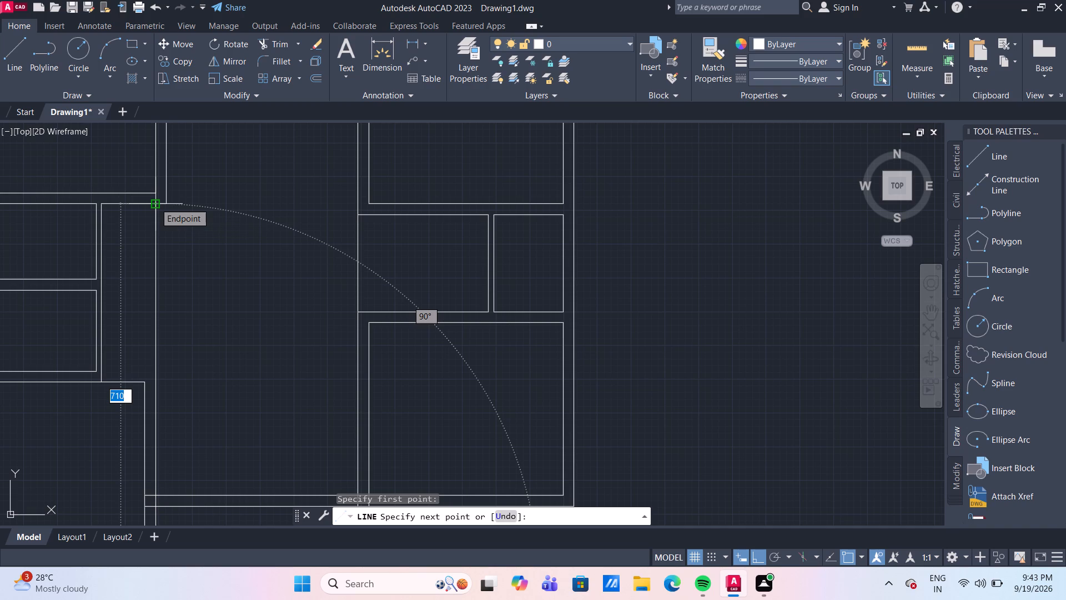
left_click(167, 253)
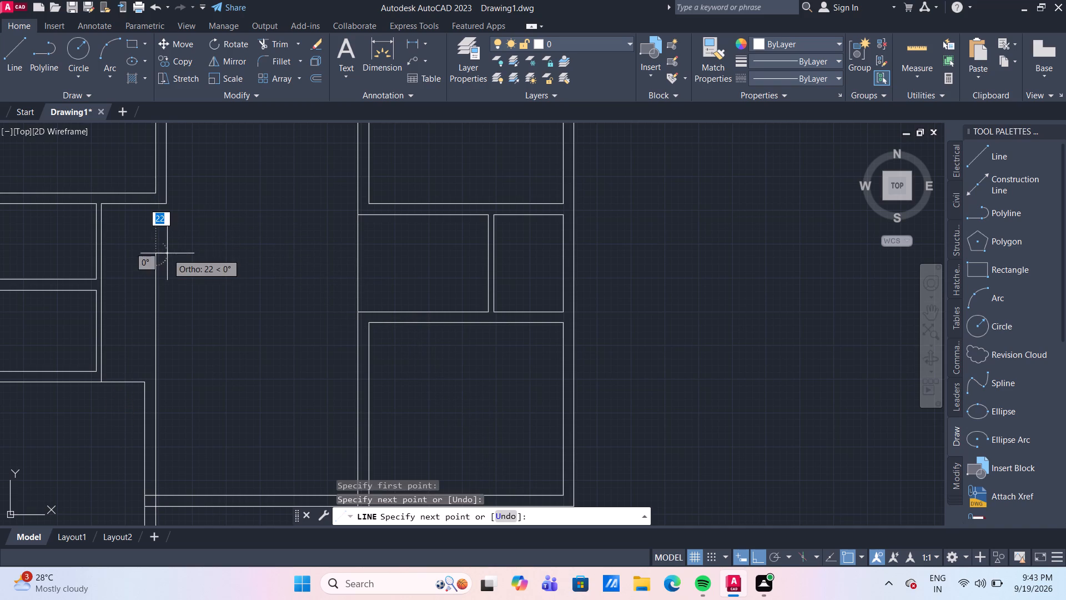
key("Escape")
Measure the width and height of the central space between the upper-left room and the long vertical wall line.
scroll(239, 264, "down", 3)
scroll(209, 322, "up", 1)
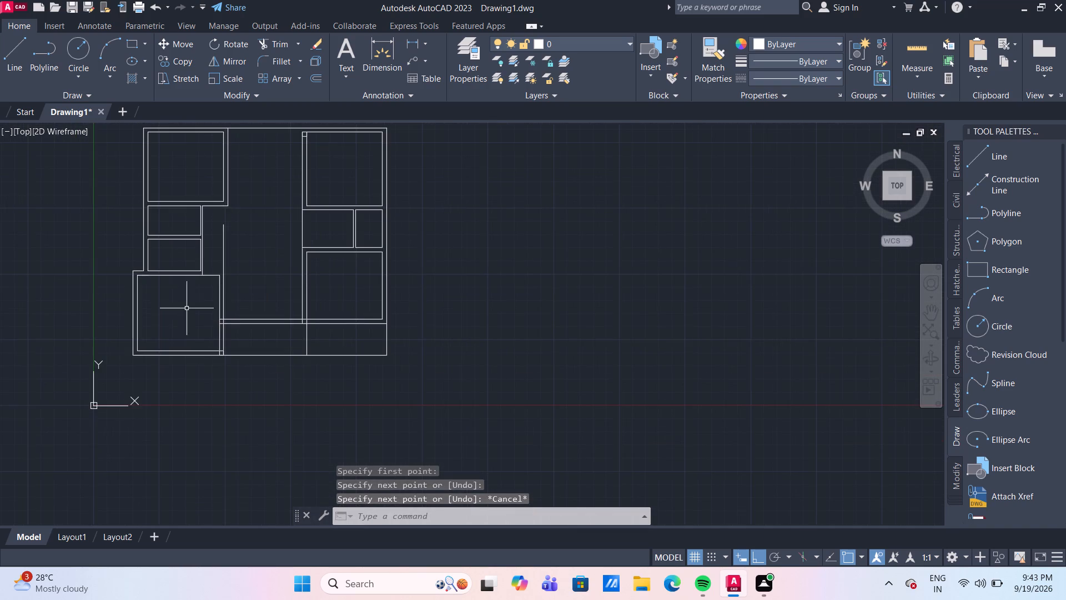
scroll(176, 302, "up", 2)
middle_click_drag(189, 304, 229, 312)
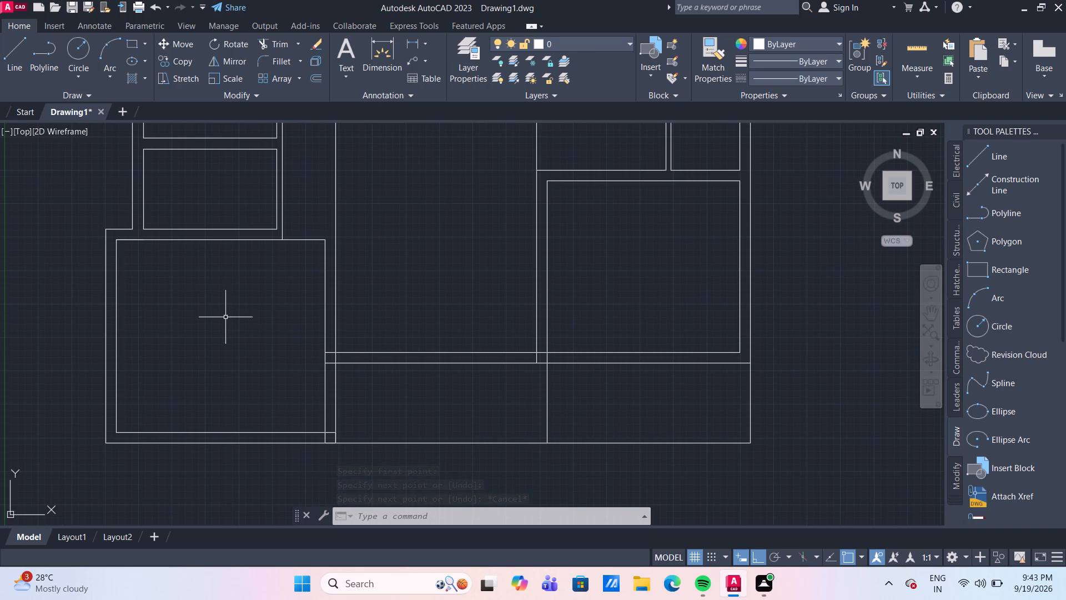
scroll(408, 291, "down", 1)
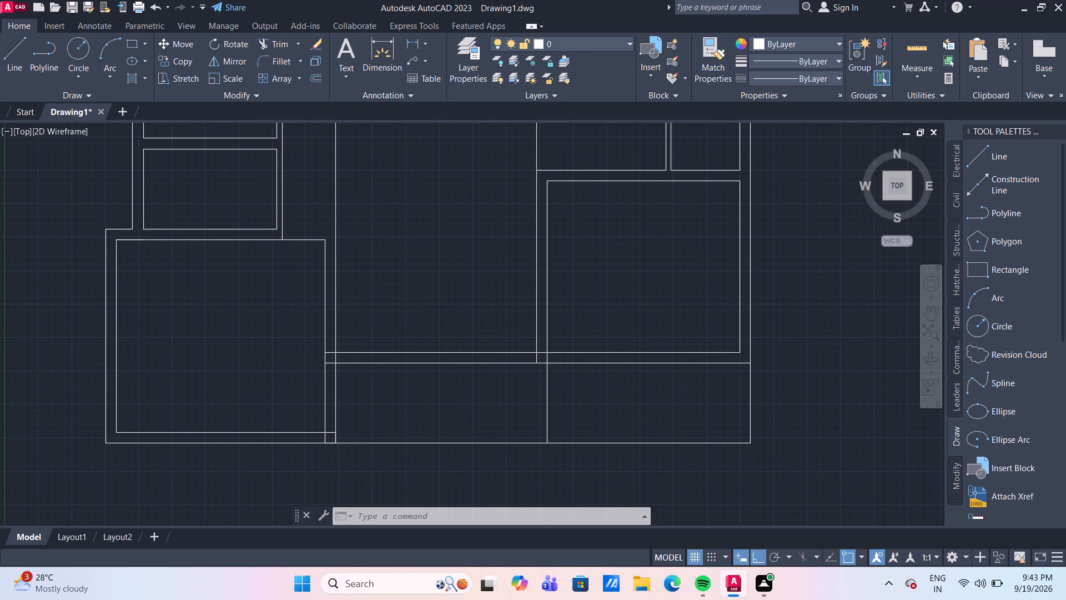
scroll(408, 291, "down", 1)
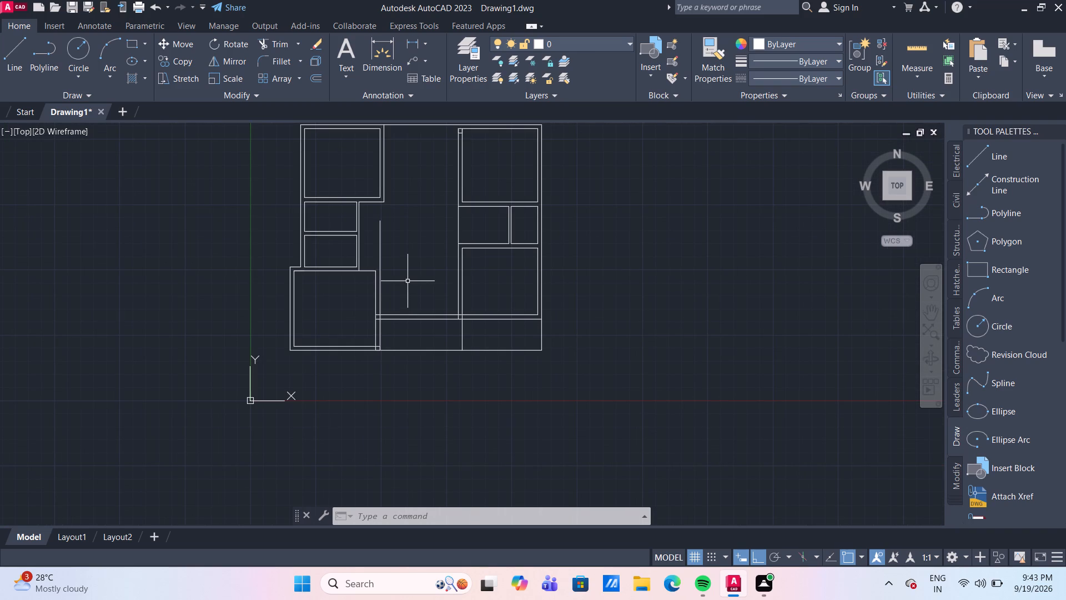
middle_click_drag(431, 181, 406, 262)
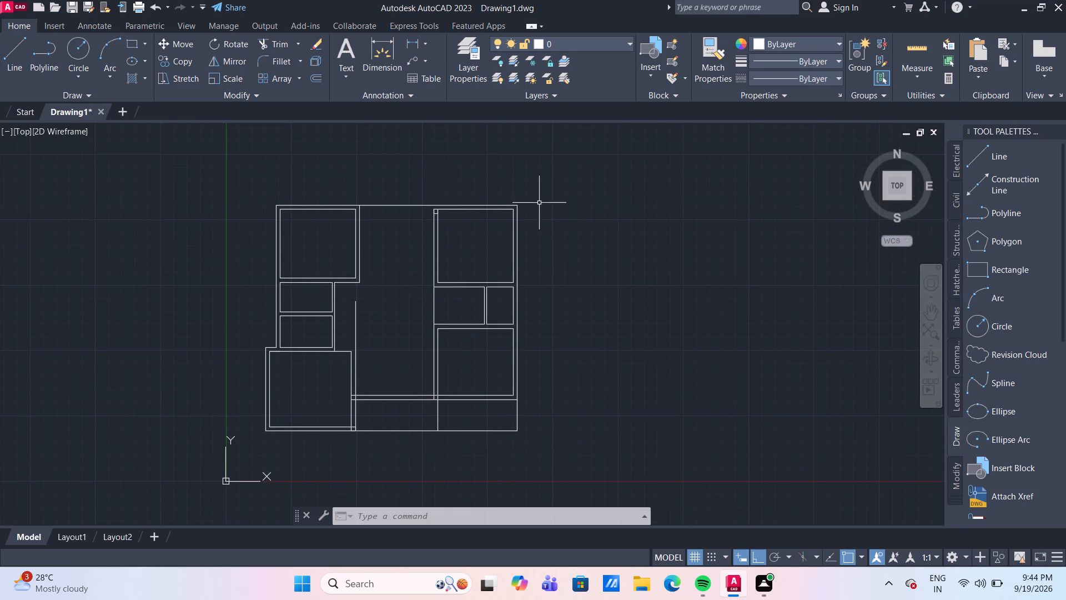
scroll(406, 268, "up", 1)
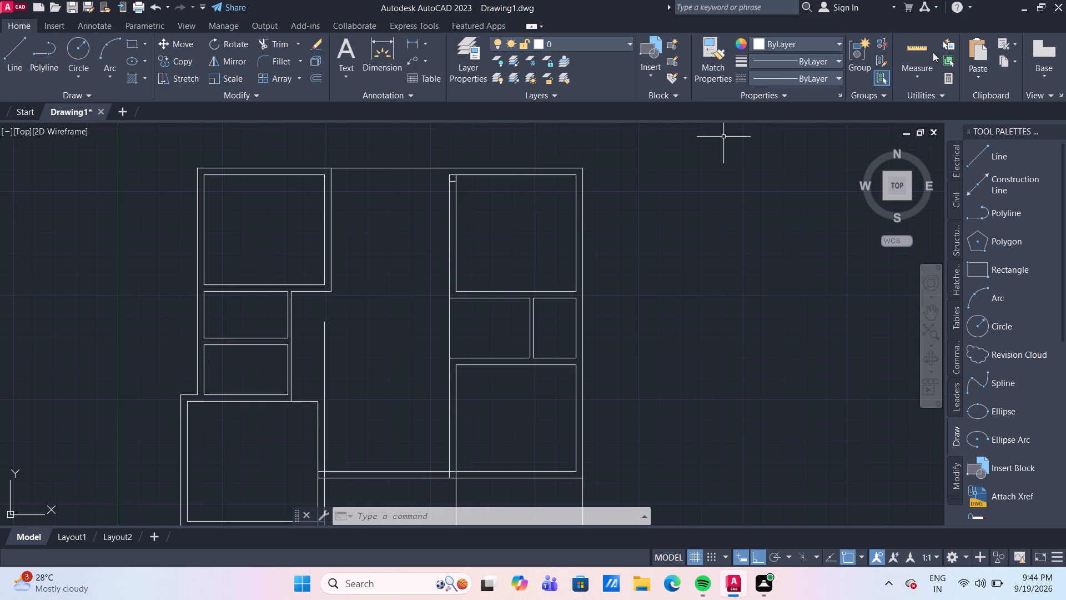
left_click(920, 50)
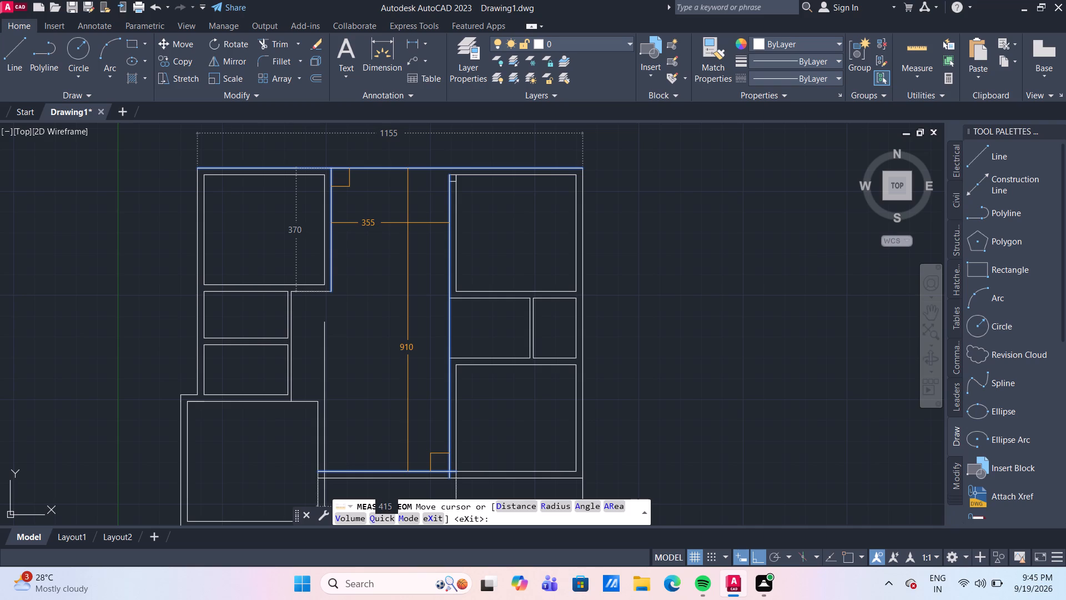
scroll(408, 224, "down", 1)
middle_click_drag(409, 239, 393, 174)
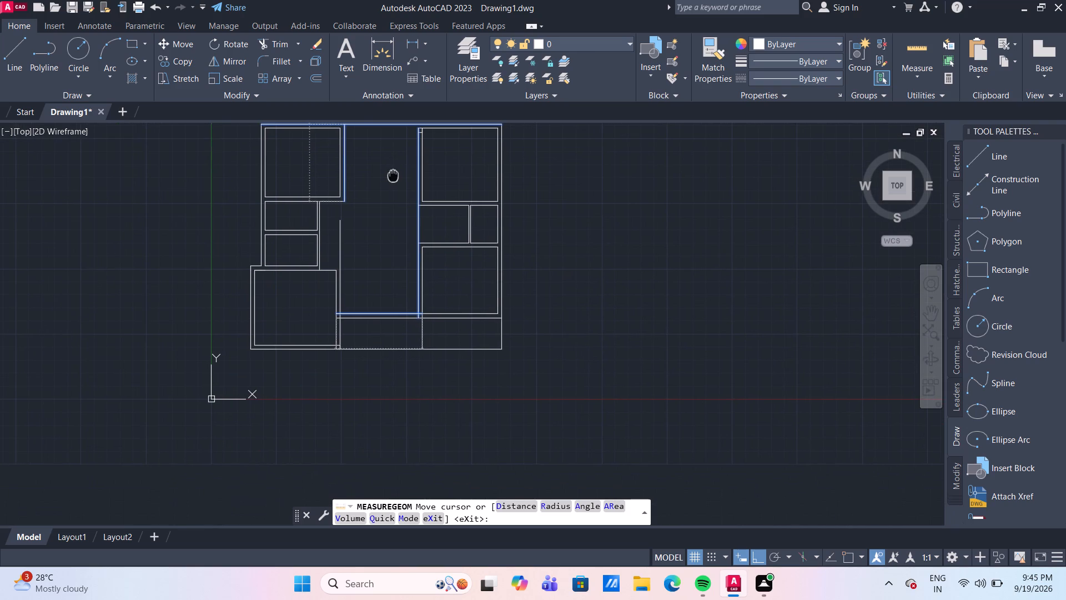
key("Escape")
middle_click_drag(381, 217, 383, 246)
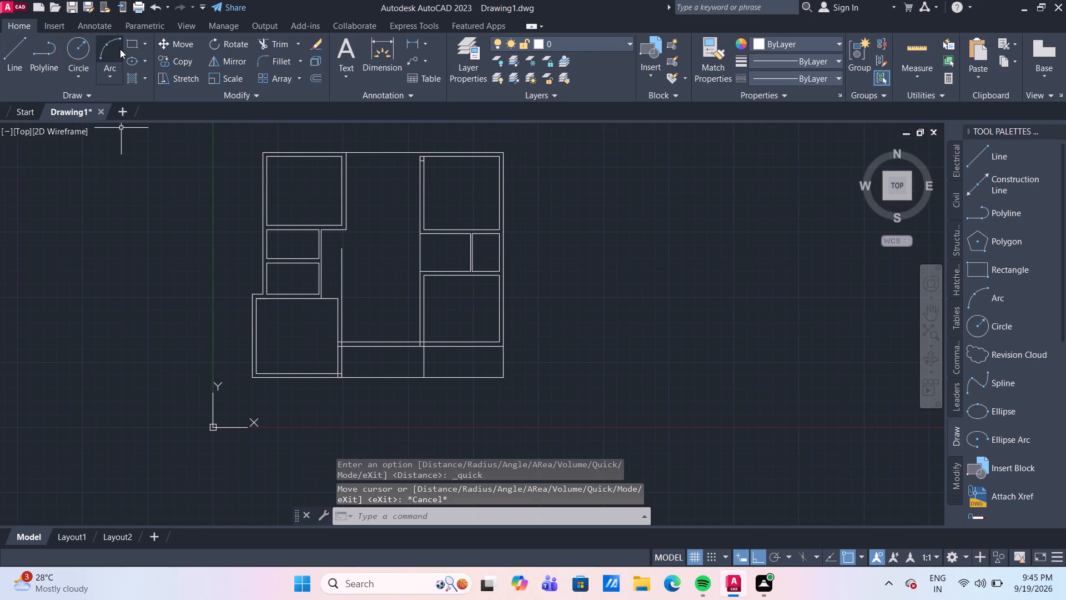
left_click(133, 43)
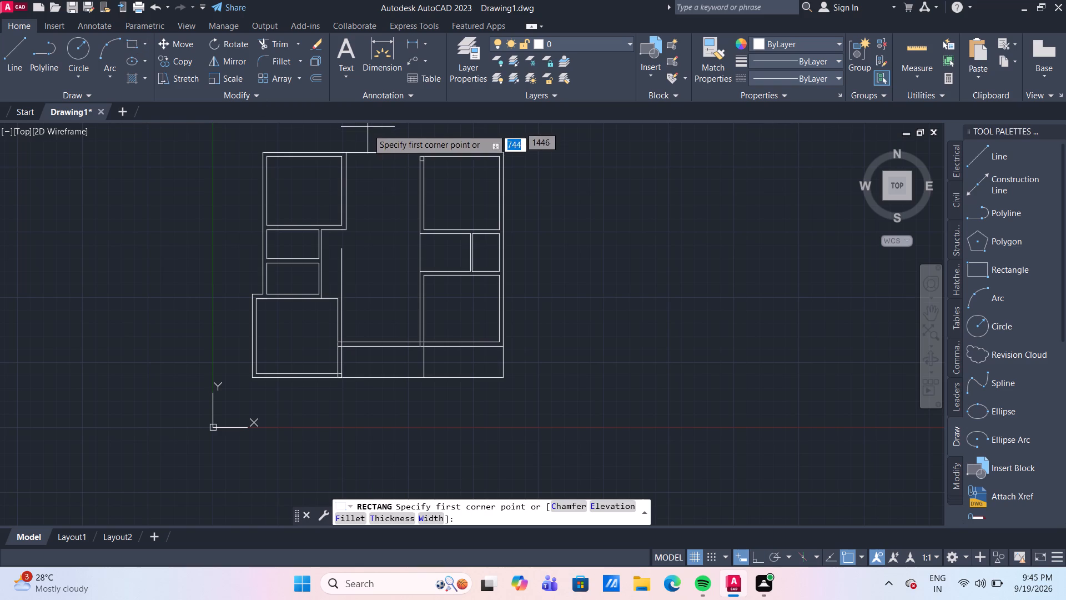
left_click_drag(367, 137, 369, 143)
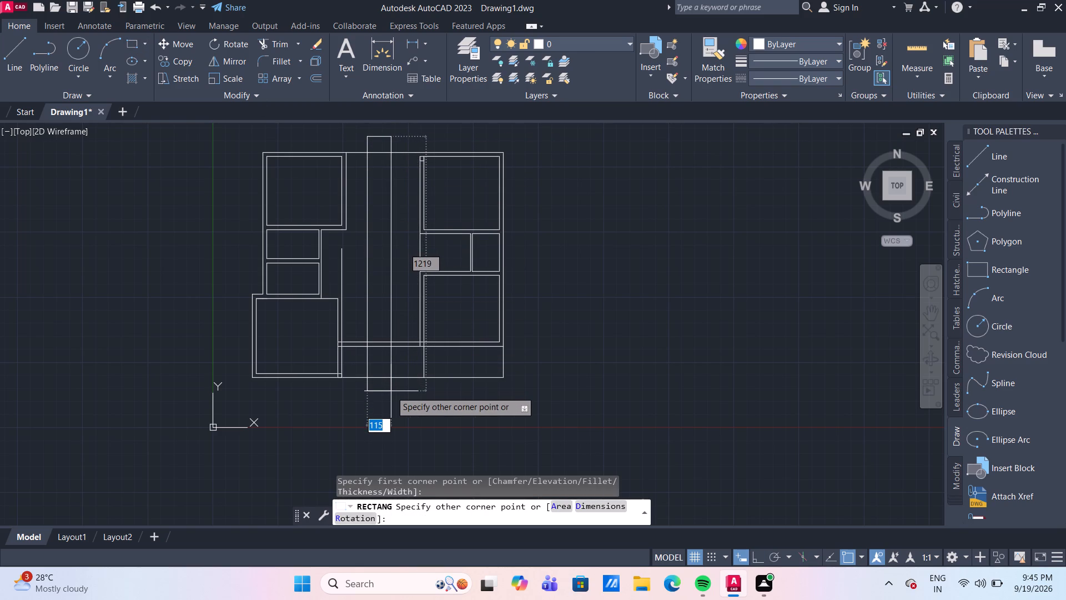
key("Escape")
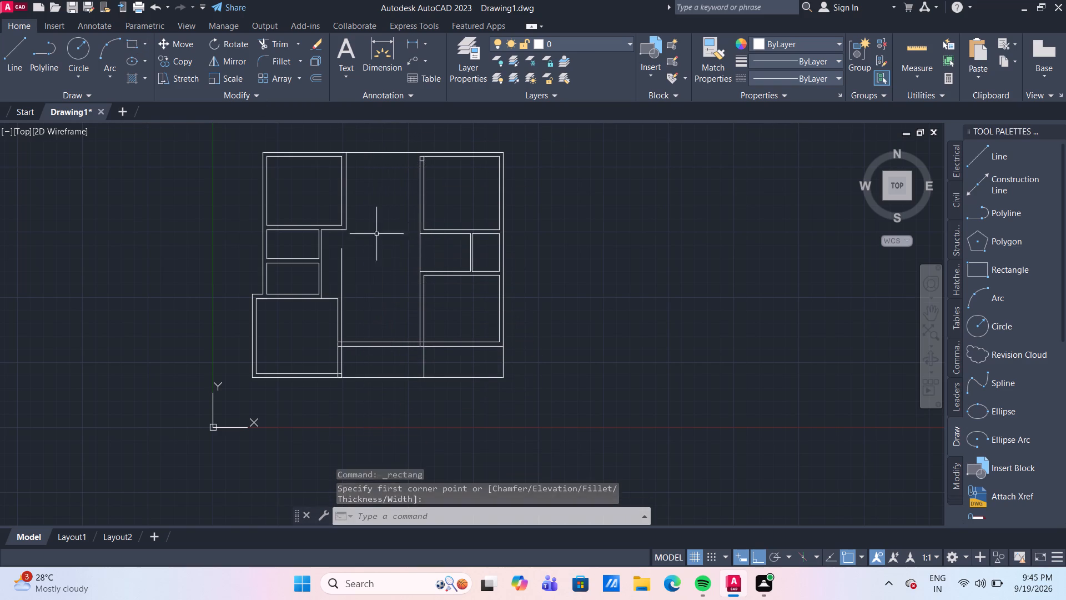
Draw a rectangle 30 wide and about 1163 high along the long vertical wall line's central-space side, from the outline's top edge past its bottom edge.
scroll(386, 167, "up", 1)
middle_click_drag(386, 167, 353, 224)
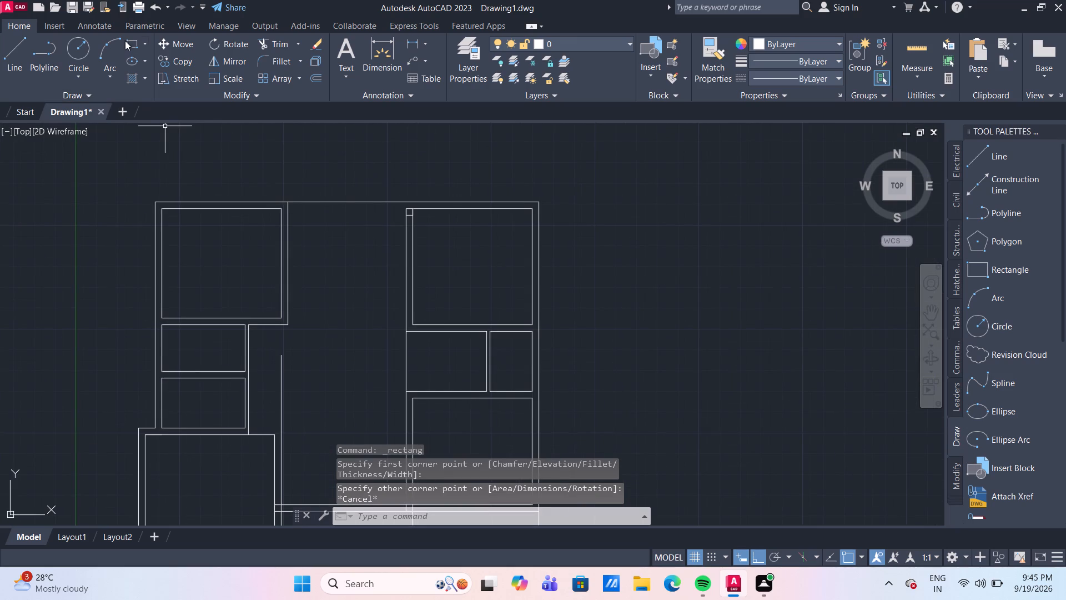
left_click(127, 40)
scroll(414, 202, "up", 2)
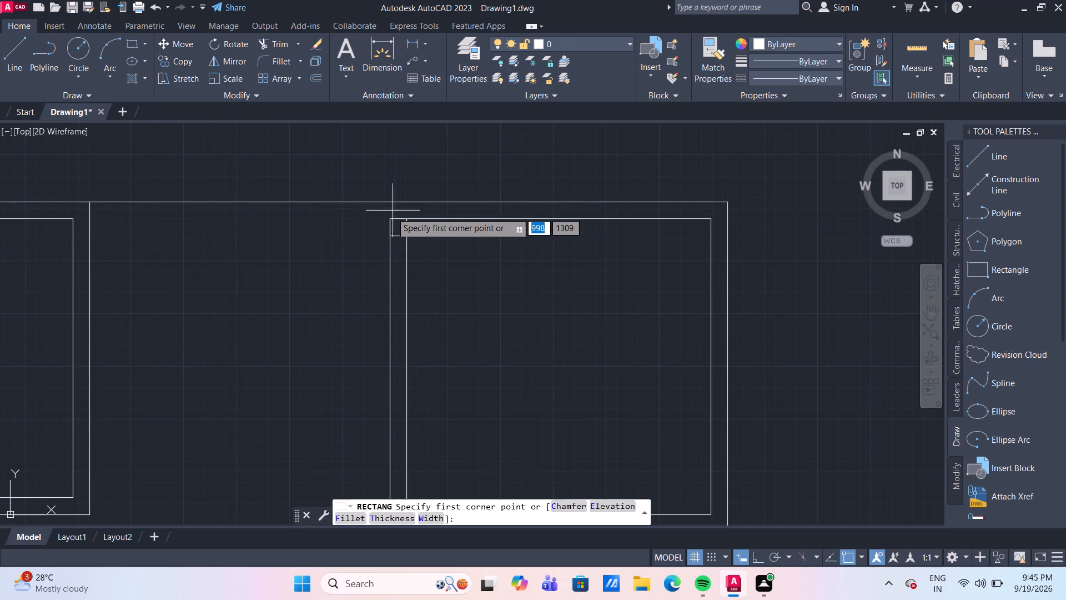
left_click(388, 204)
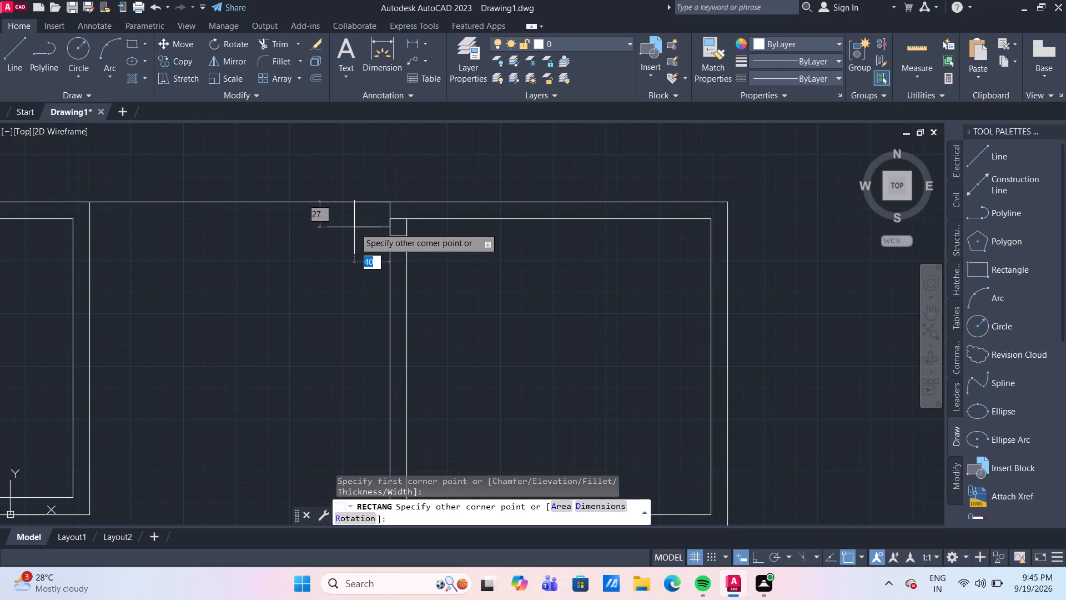
middle_click_drag(352, 317, 347, 177)
scroll(347, 177, "down", 3)
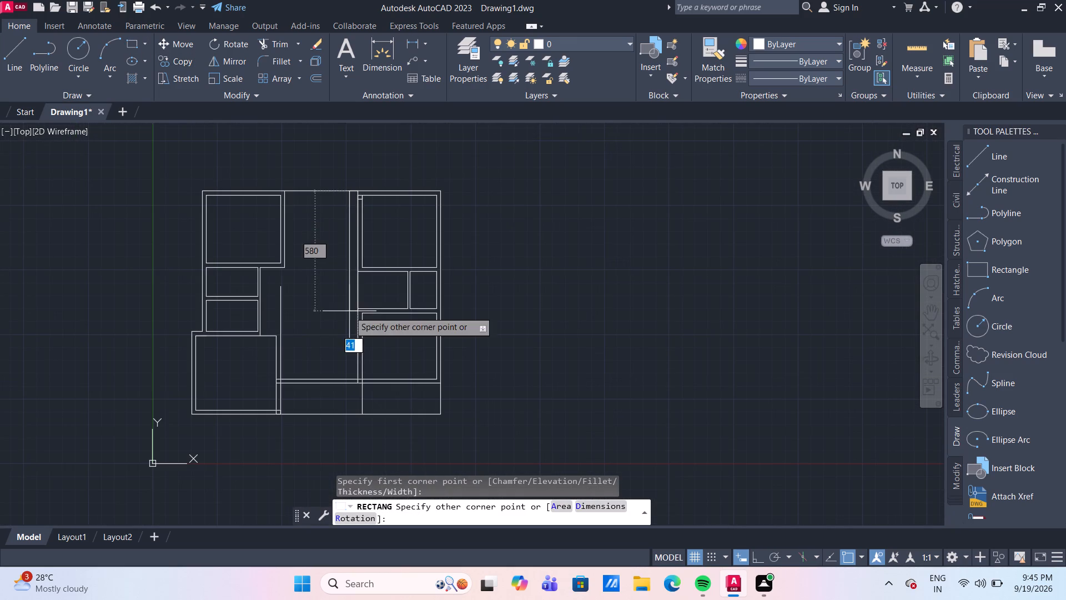
middle_click_drag(330, 394, 330, 278)
scroll(335, 313, "up", 1)
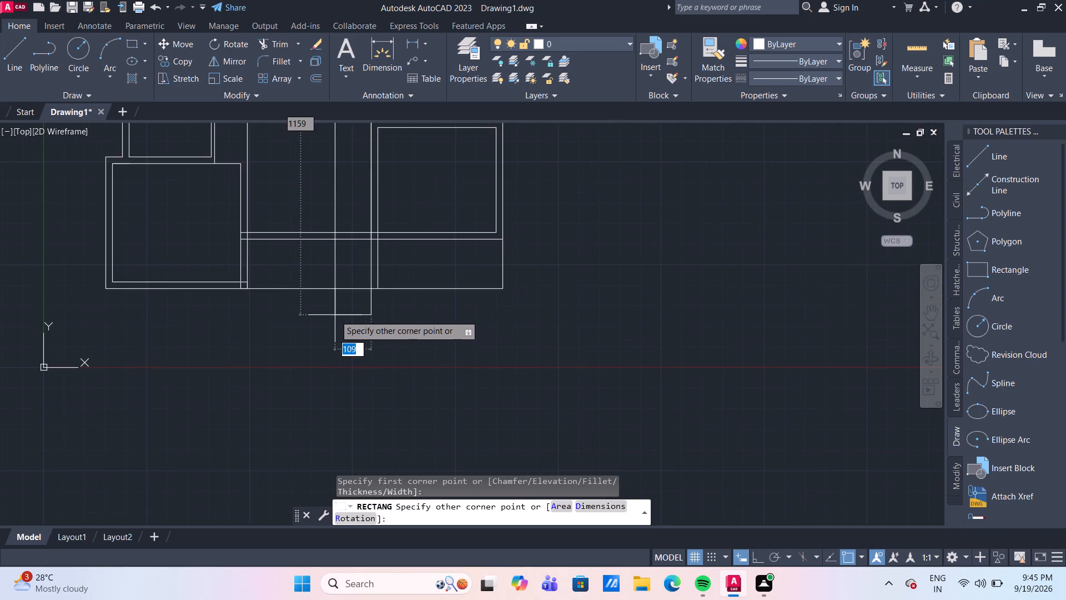
scroll(335, 315, "up", 1)
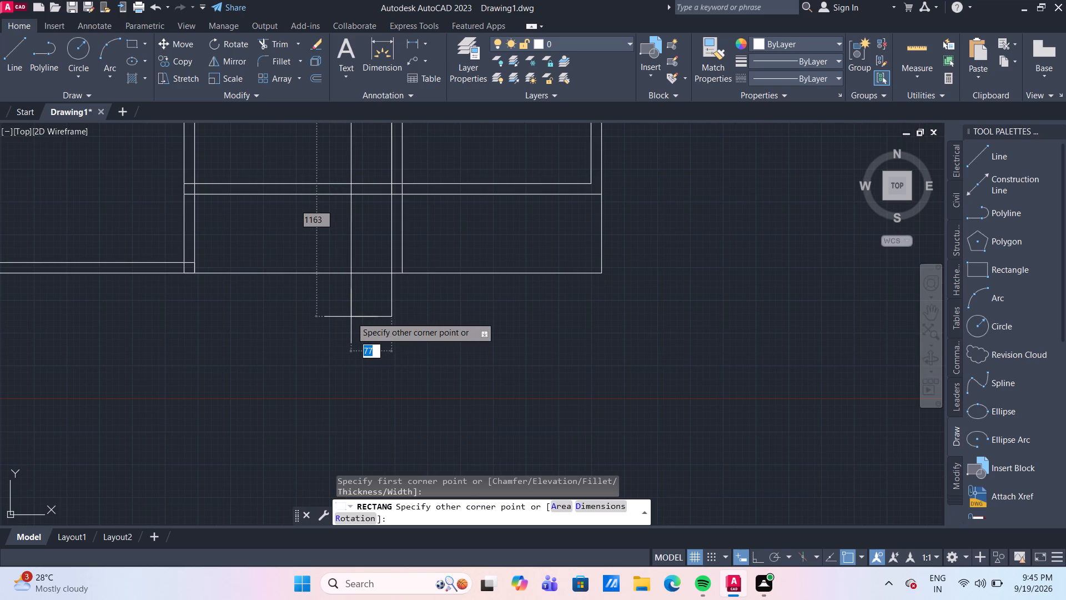
type("30")
key("Return")
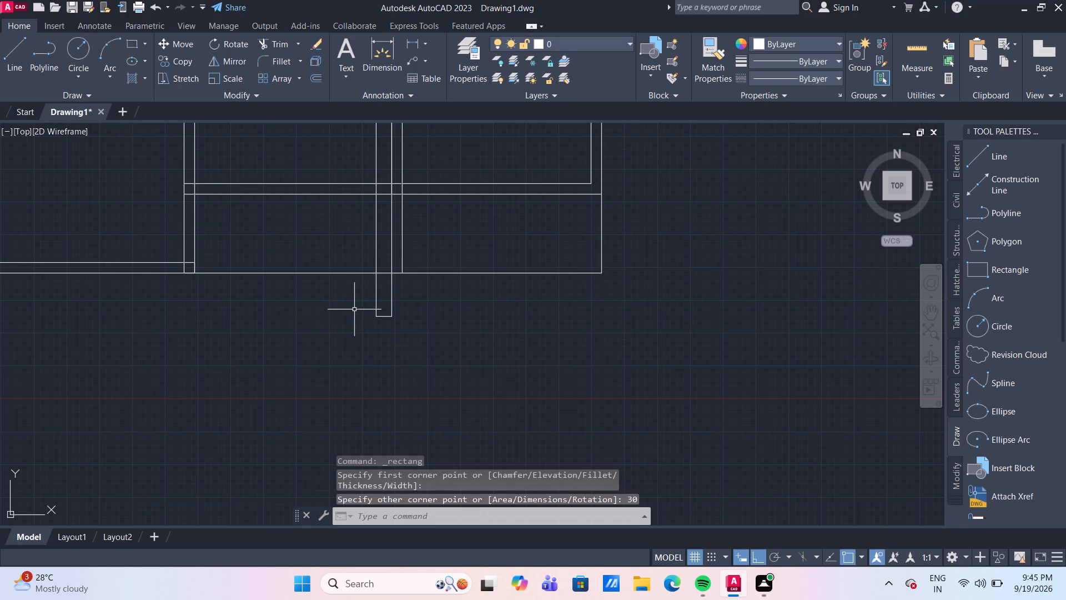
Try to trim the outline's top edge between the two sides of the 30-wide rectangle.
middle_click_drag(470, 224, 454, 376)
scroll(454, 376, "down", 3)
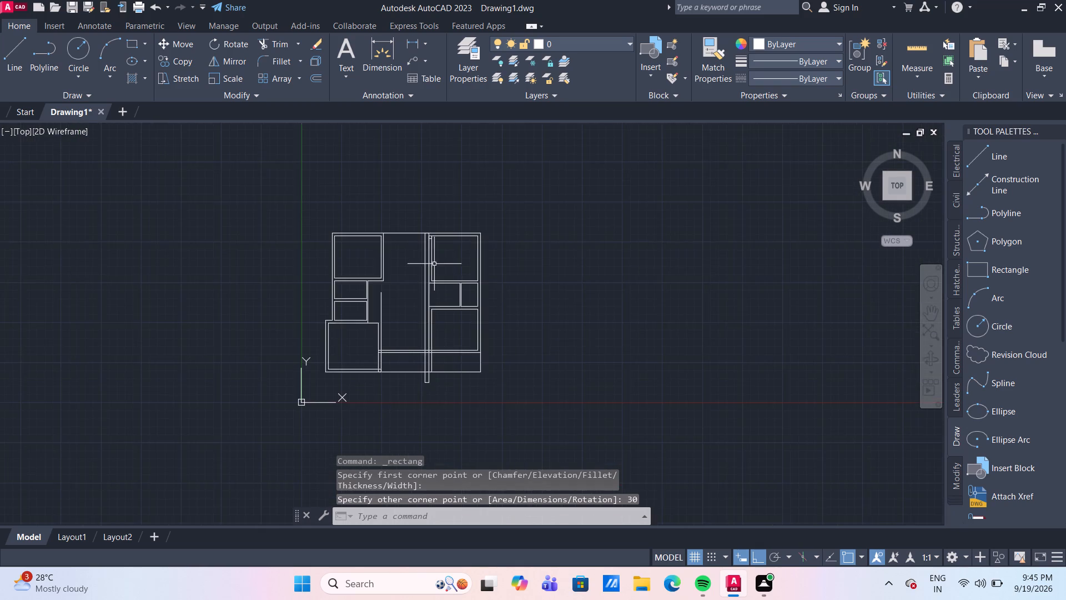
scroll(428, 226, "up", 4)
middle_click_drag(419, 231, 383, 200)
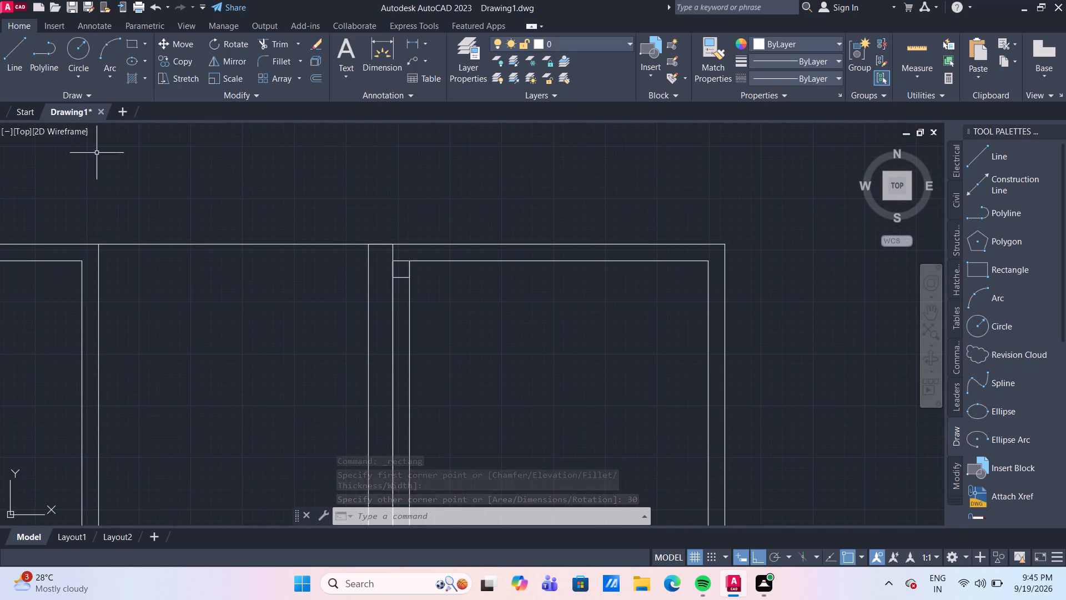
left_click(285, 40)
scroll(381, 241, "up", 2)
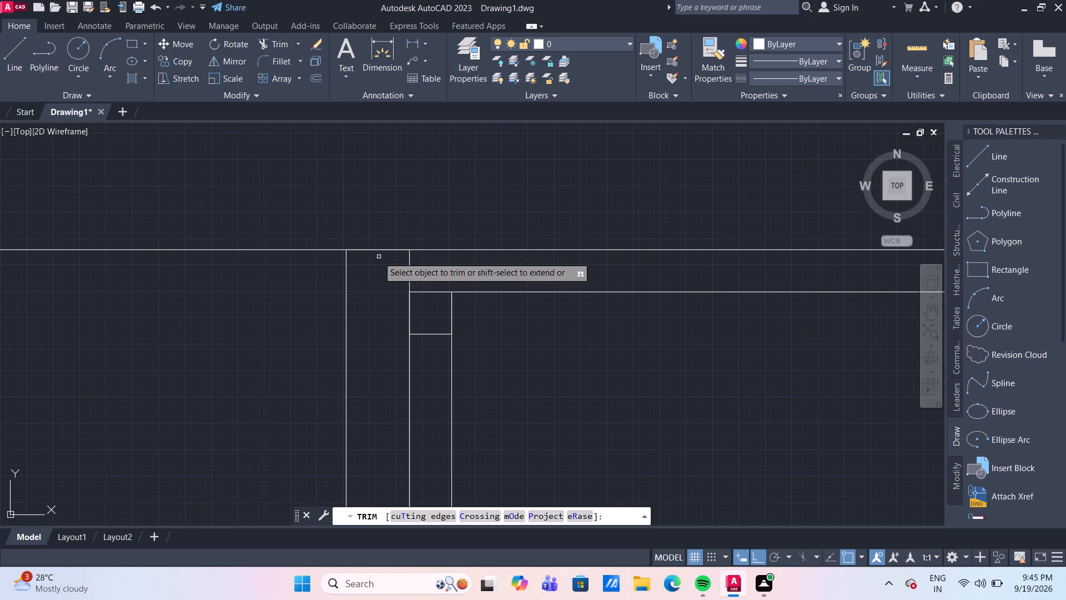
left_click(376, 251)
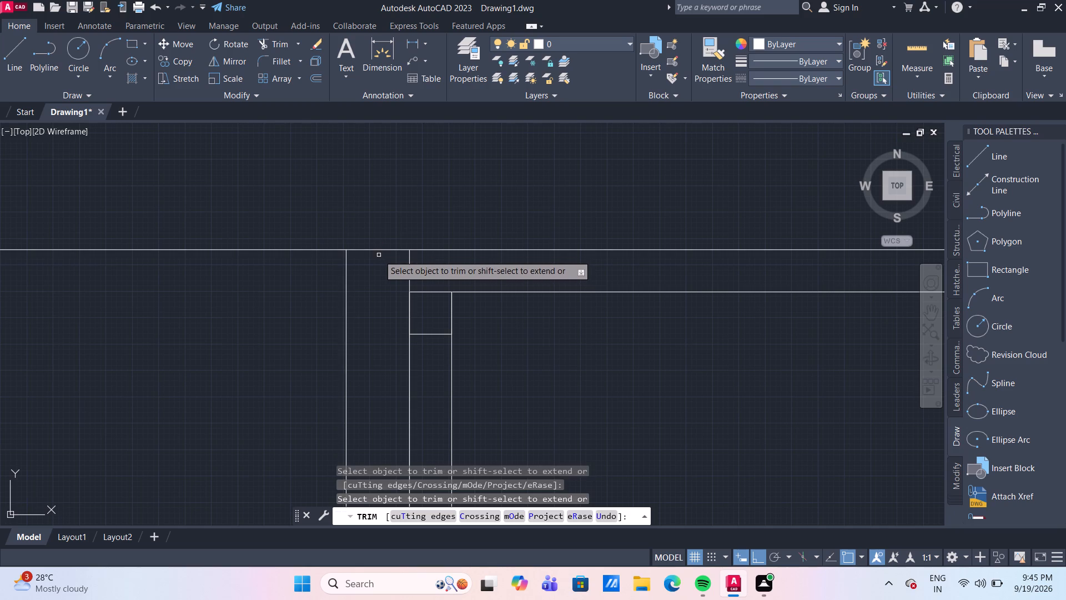
Trim the two horizontal wall lines and the outline's bottom edge where they cross the 30-wide rectangle.
scroll(380, 268, "down", 3)
middle_click_drag(378, 328, 371, 308)
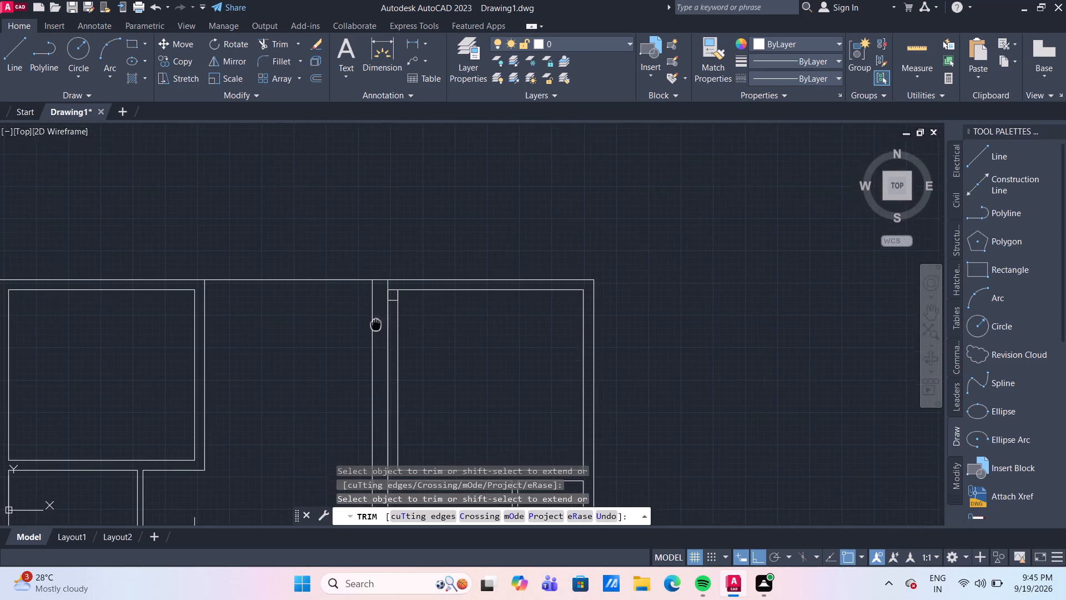
middle_click_drag(371, 308, 343, 163)
middle_click_drag(341, 352, 311, 159)
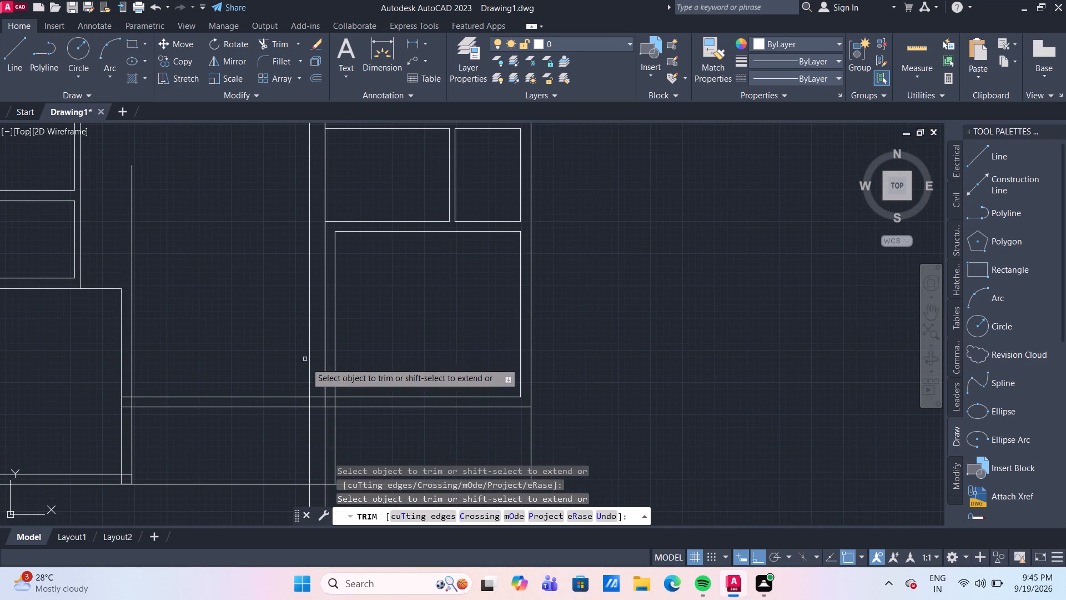
middle_click_drag(316, 371, 306, 208)
scroll(306, 208, "up", 1)
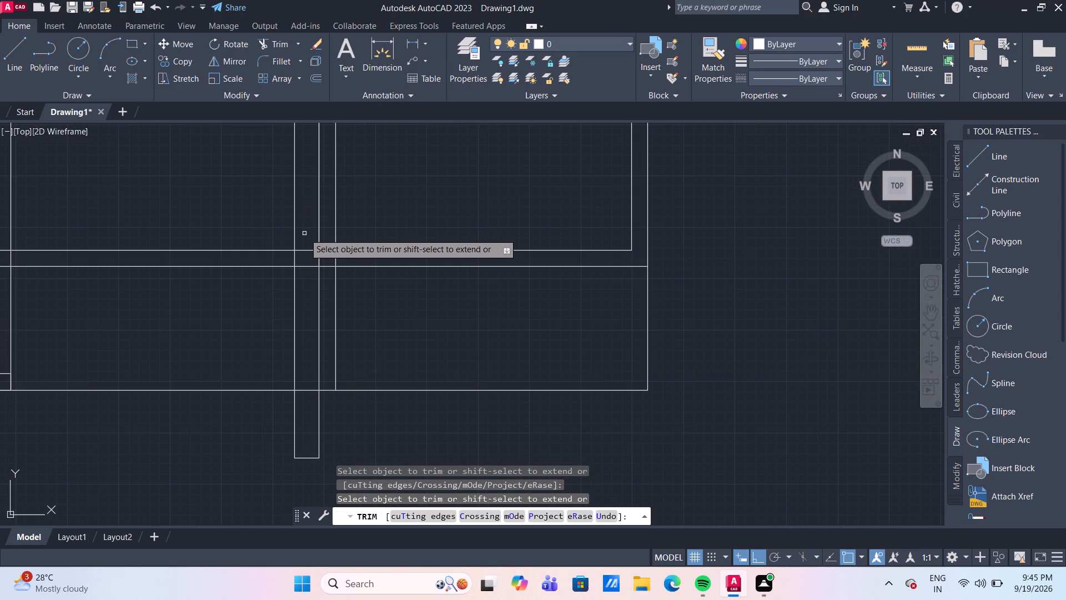
left_click(304, 233)
left_click(308, 427)
key("Escape")
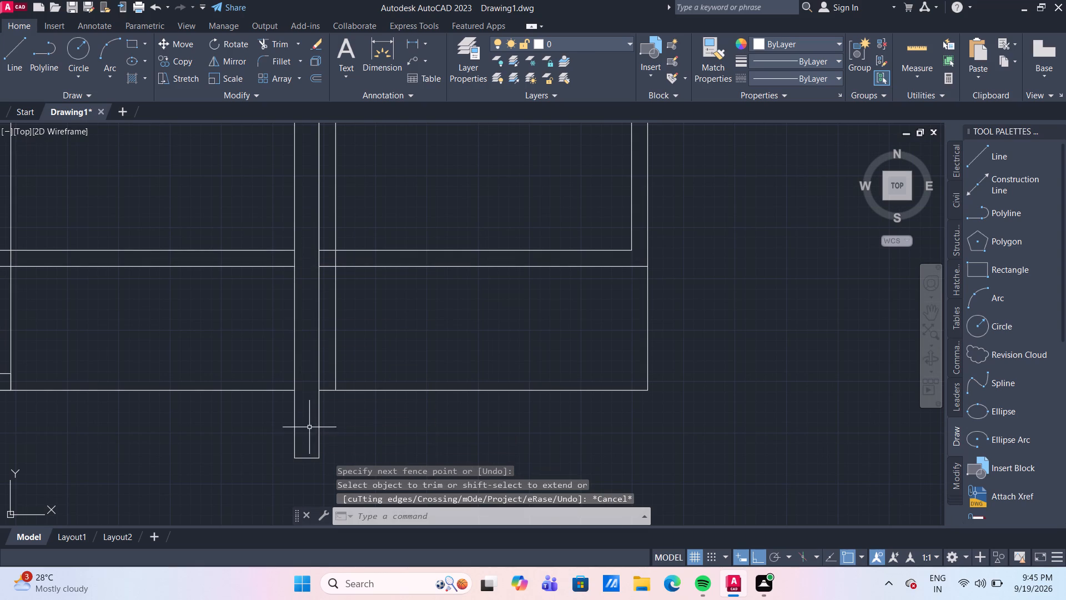
Erase the tall 30-wide helper rectangle beside the long vertical wall line.
left_click(320, 426)
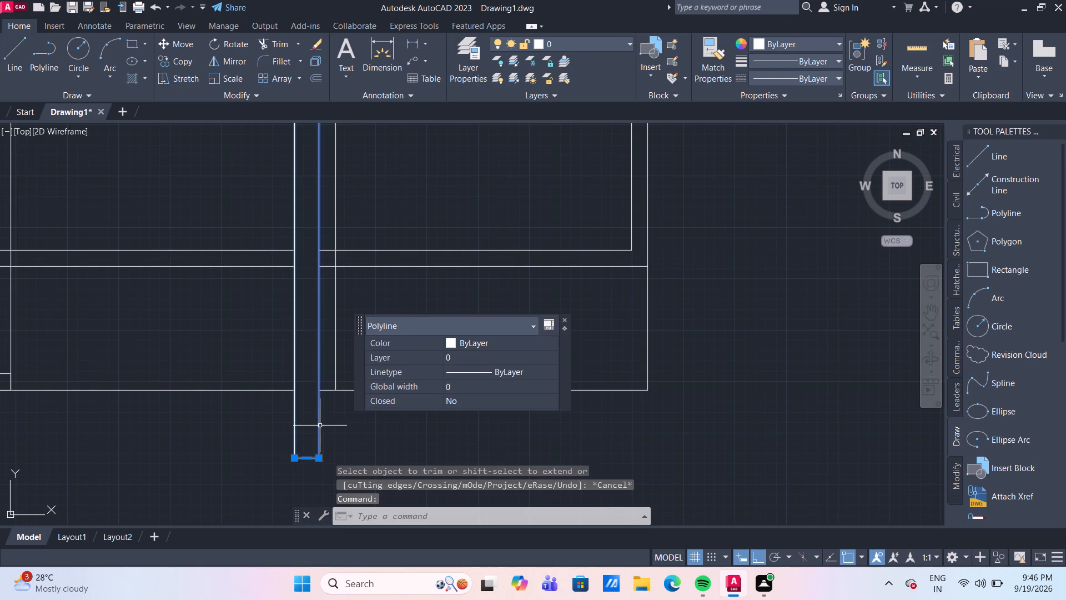
key("Delete")
scroll(344, 442, "down", 2)
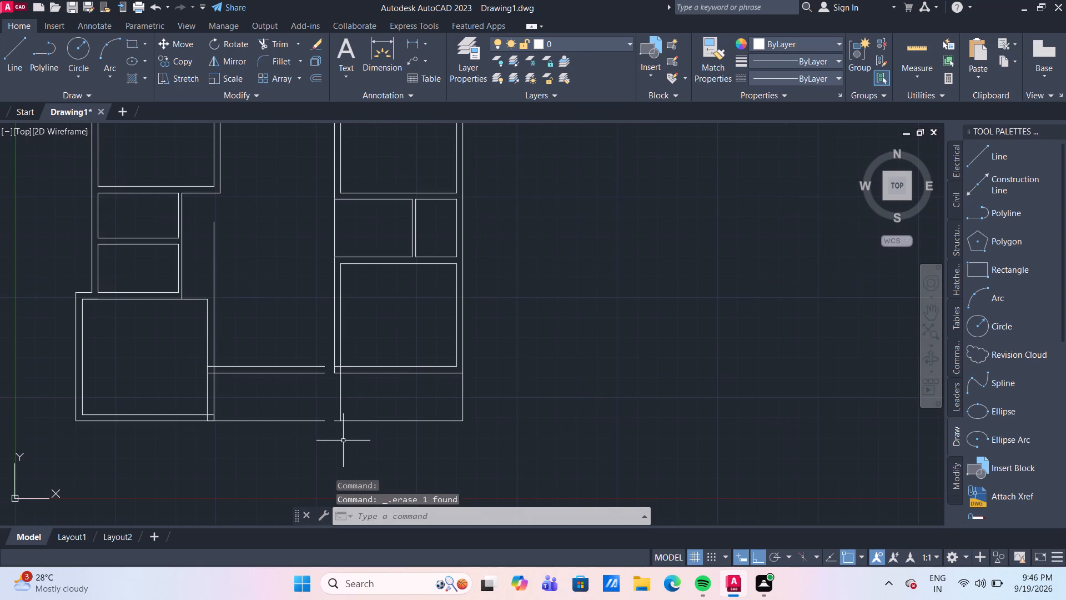
scroll(461, 449, "down", 1)
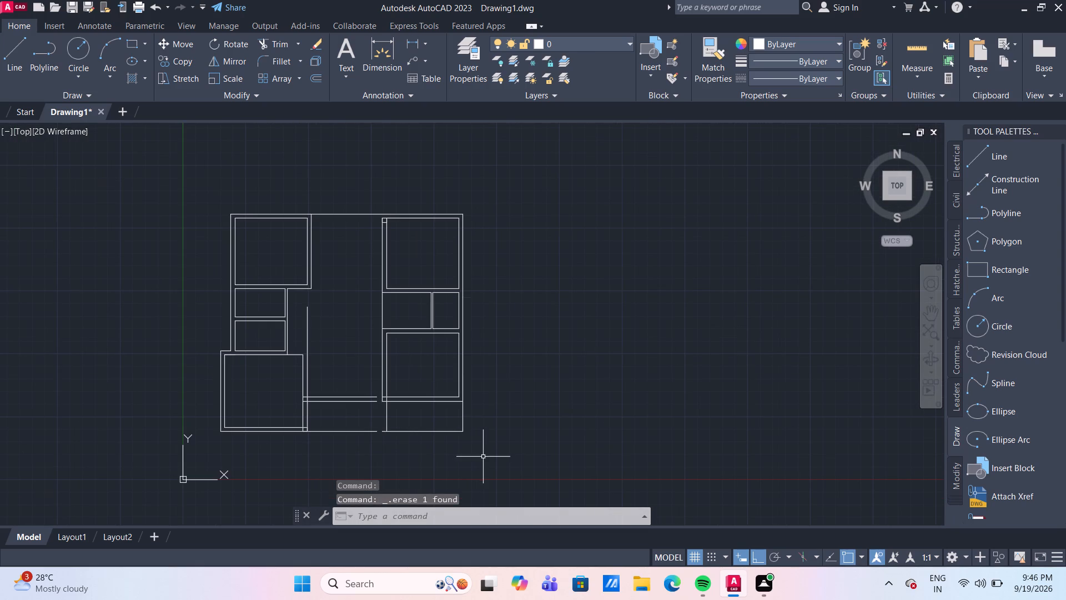
left_click_drag(483, 457, 472, 452)
scroll(367, 223, "up", 2)
scroll(367, 223, "down", 2)
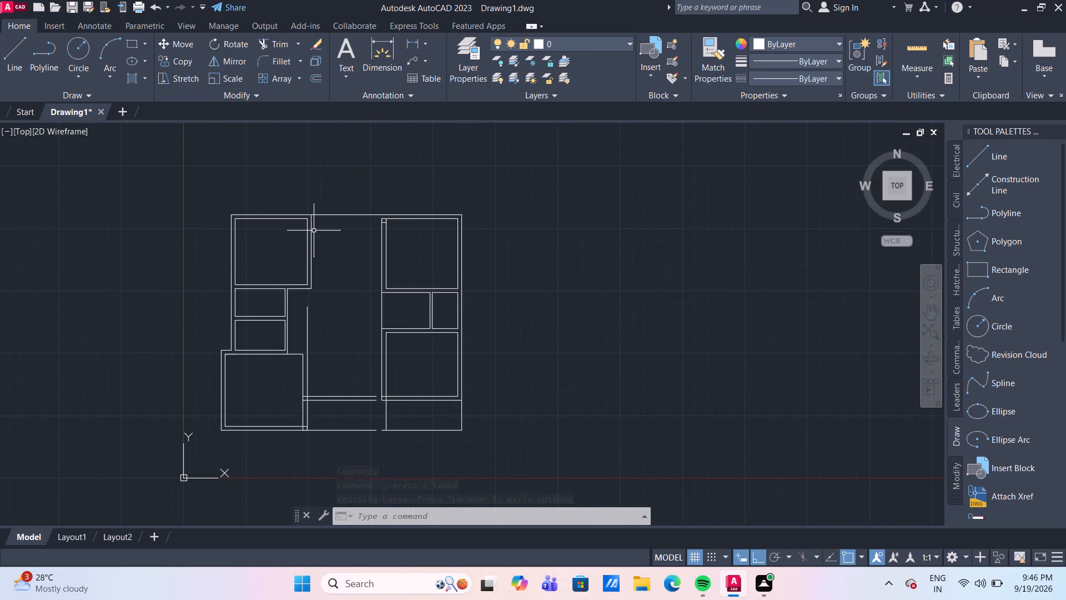
Draw a 30 by 103 rectangle from the upper-right room's small corner square, extending toward the central space and up past the outline's top edge.
scroll(311, 198, "up", 2)
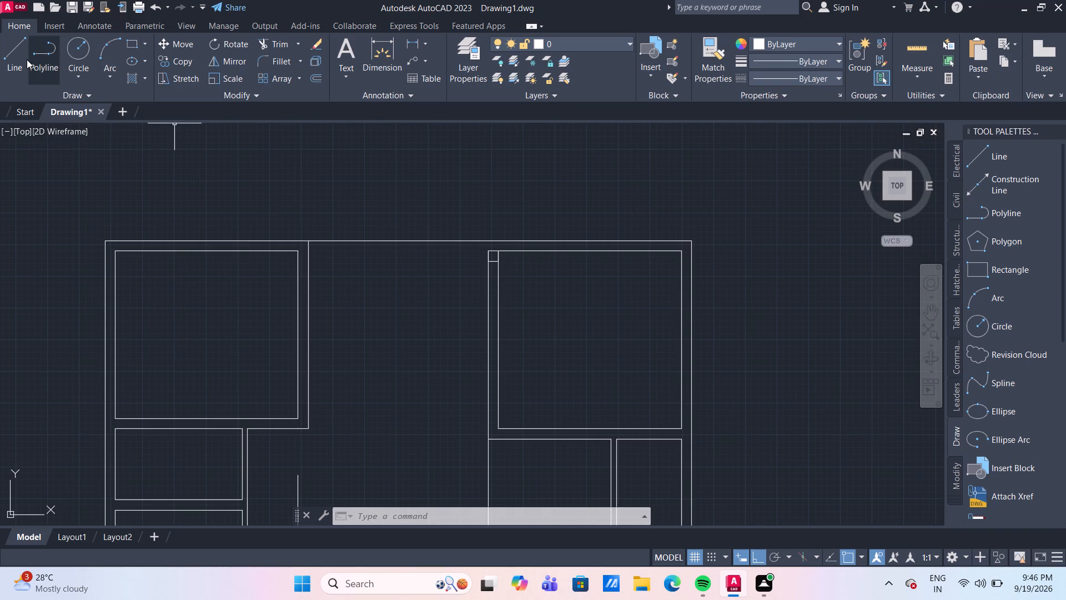
left_click(27, 59)
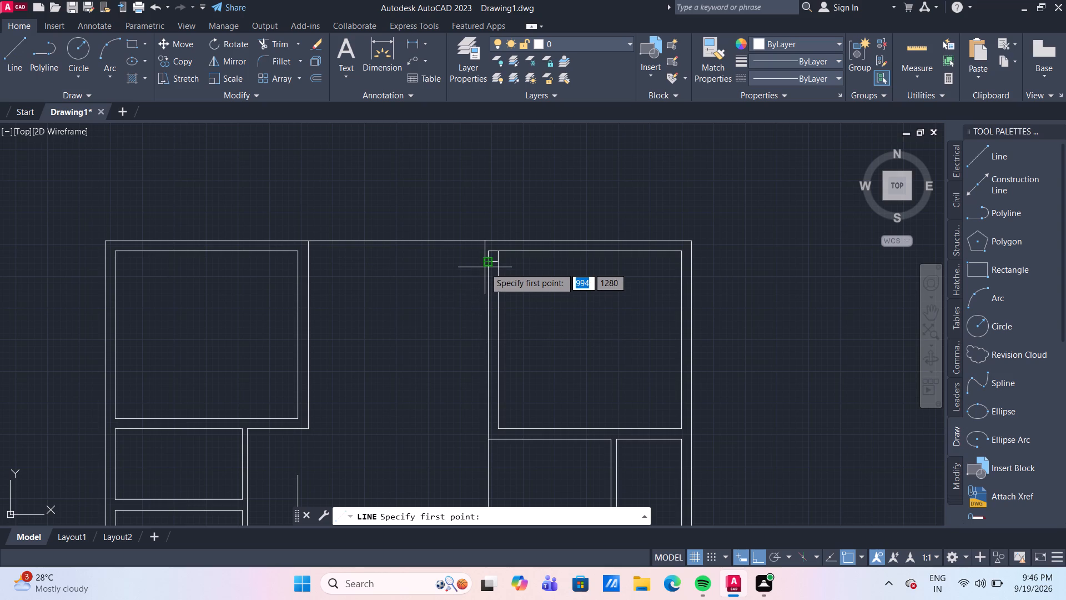
left_click(134, 47)
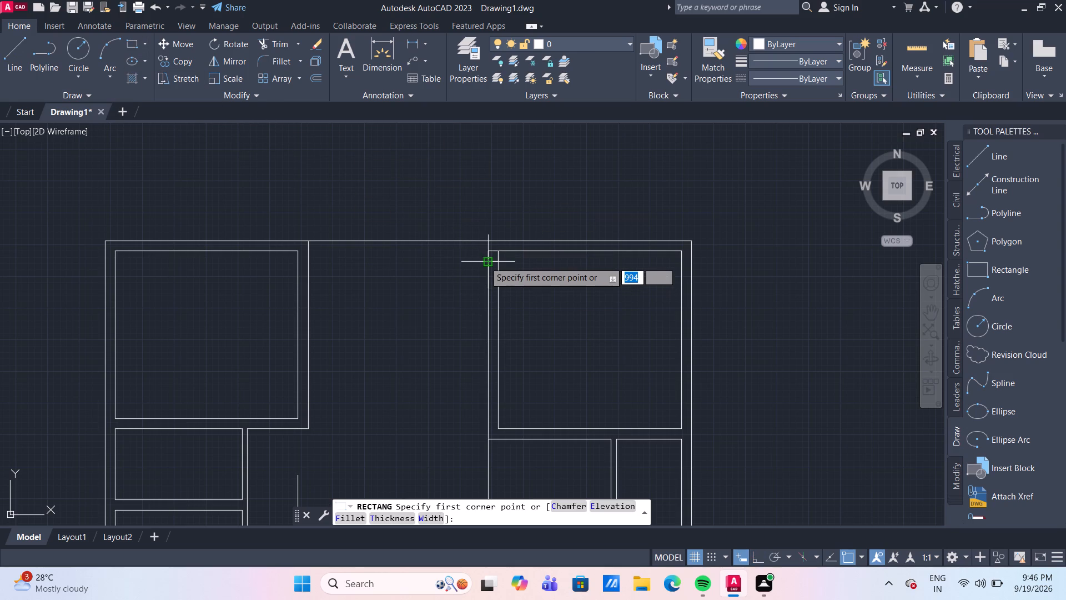
left_click(485, 262)
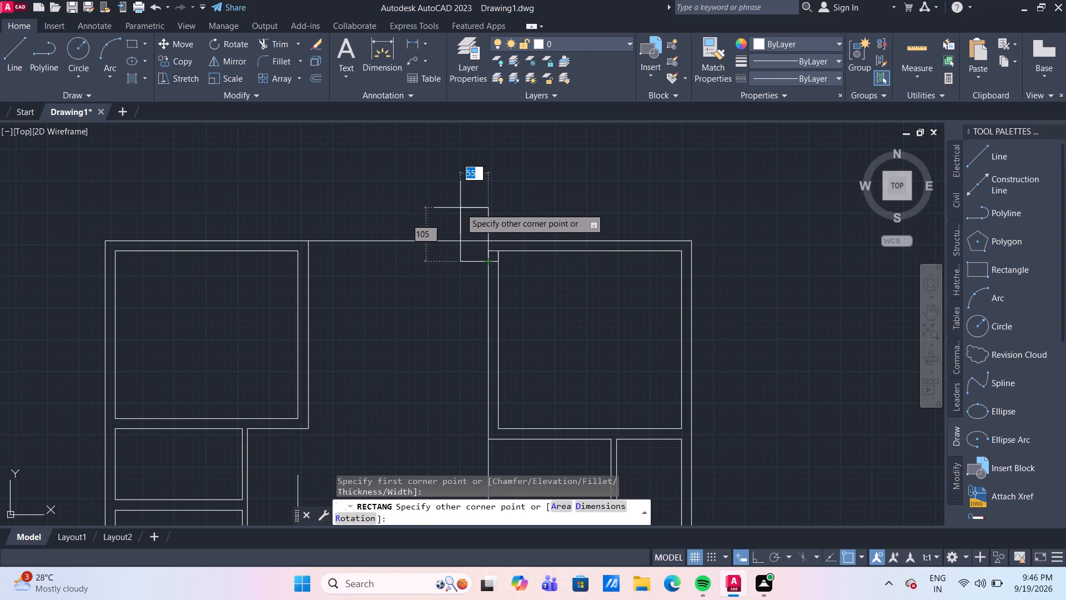
type("3.0")
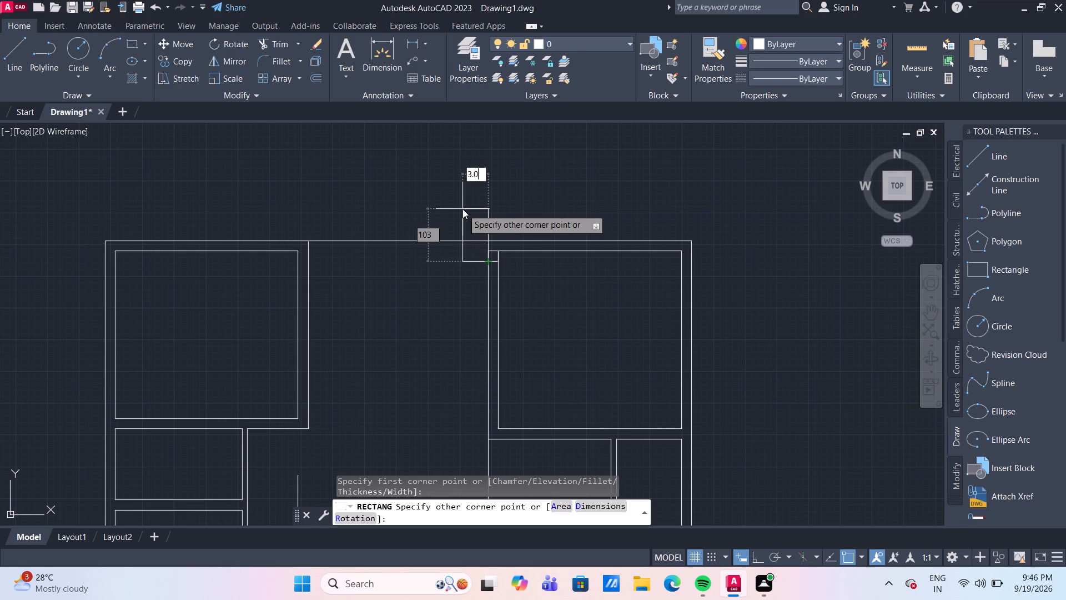
key("BackSpace")
key("BackSpace")
key("0")
key("Tab")
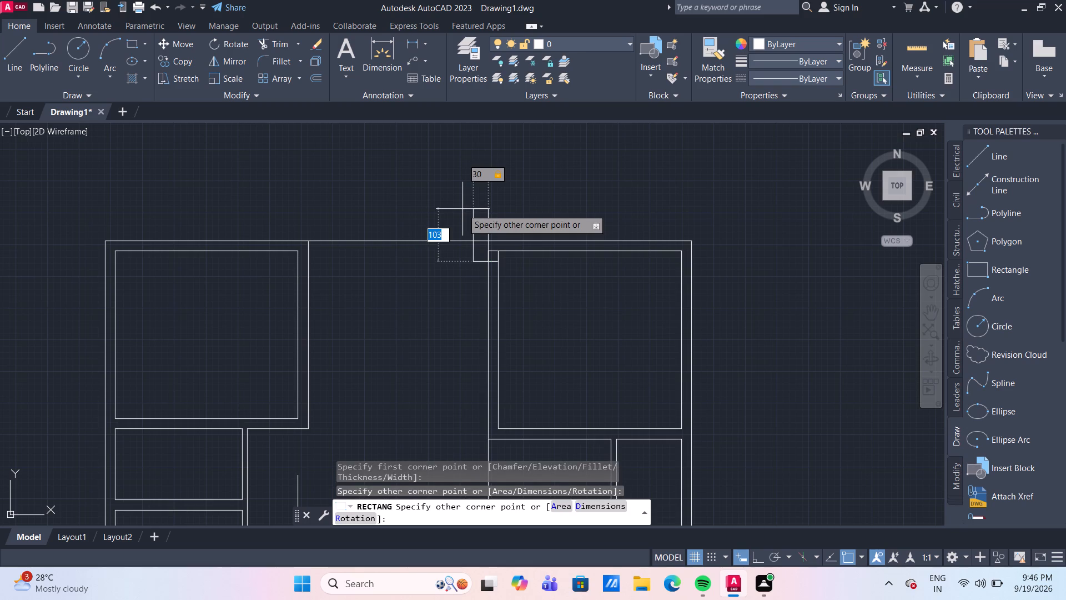
key("Return")
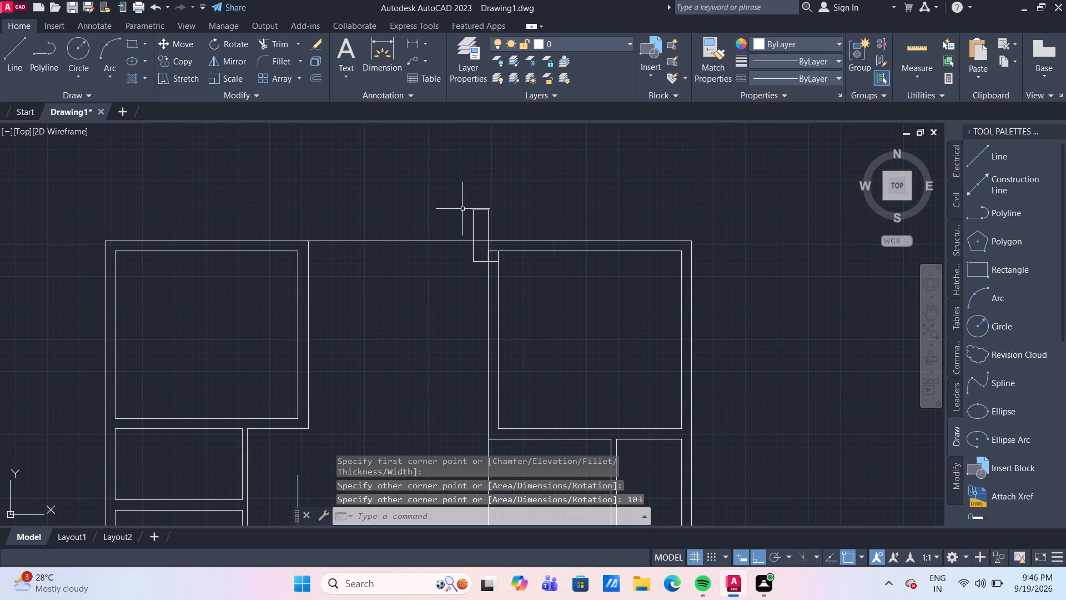
Trim the outline's top edge between the two sides of the 30 by 103 rectangle.
type("TR")
key("Return")
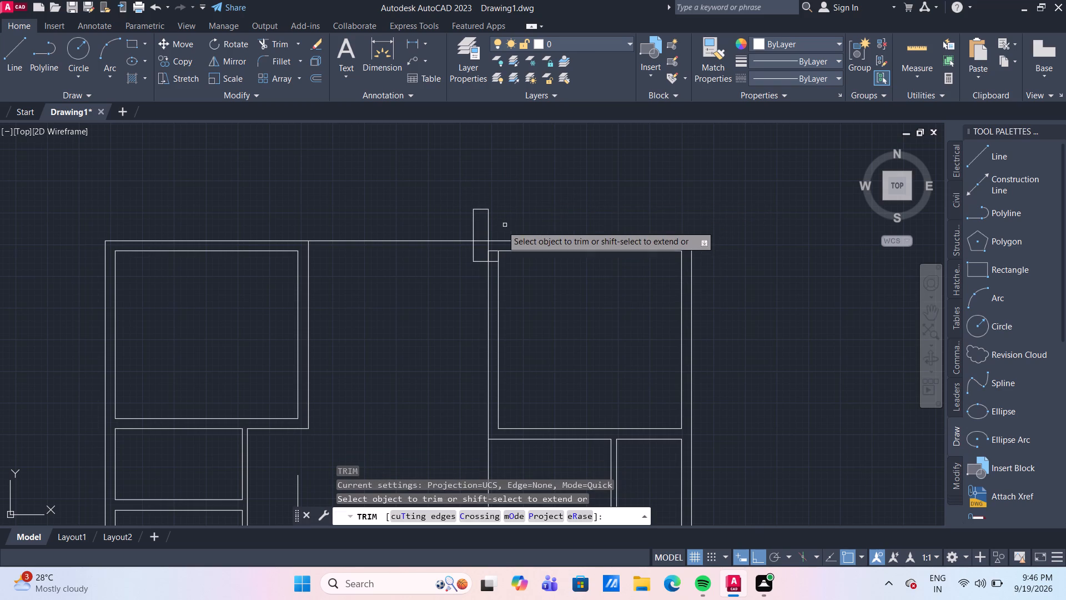
left_click(479, 242)
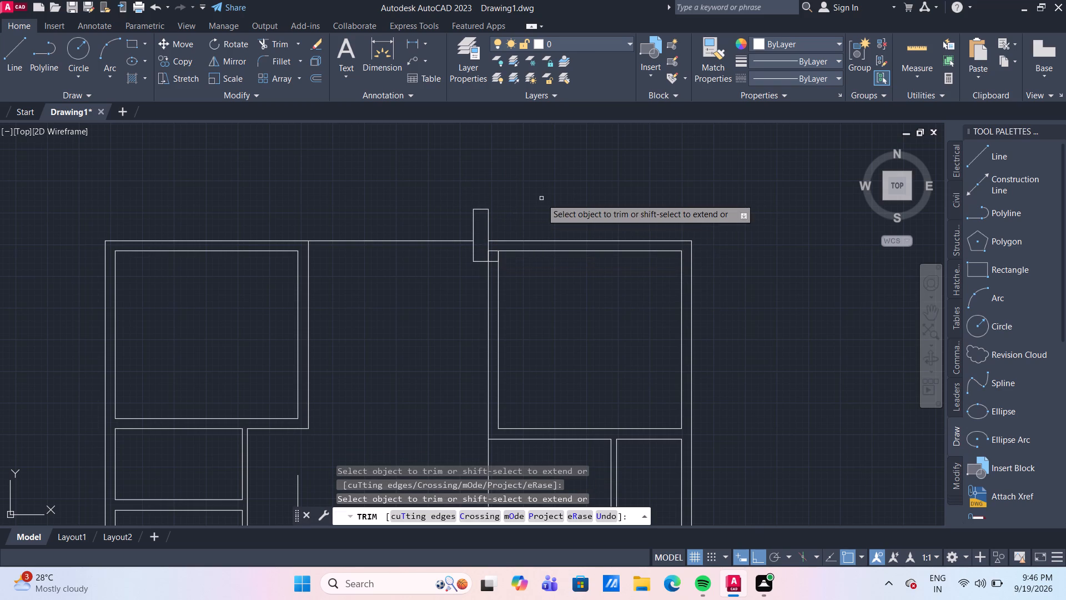
key("Escape")
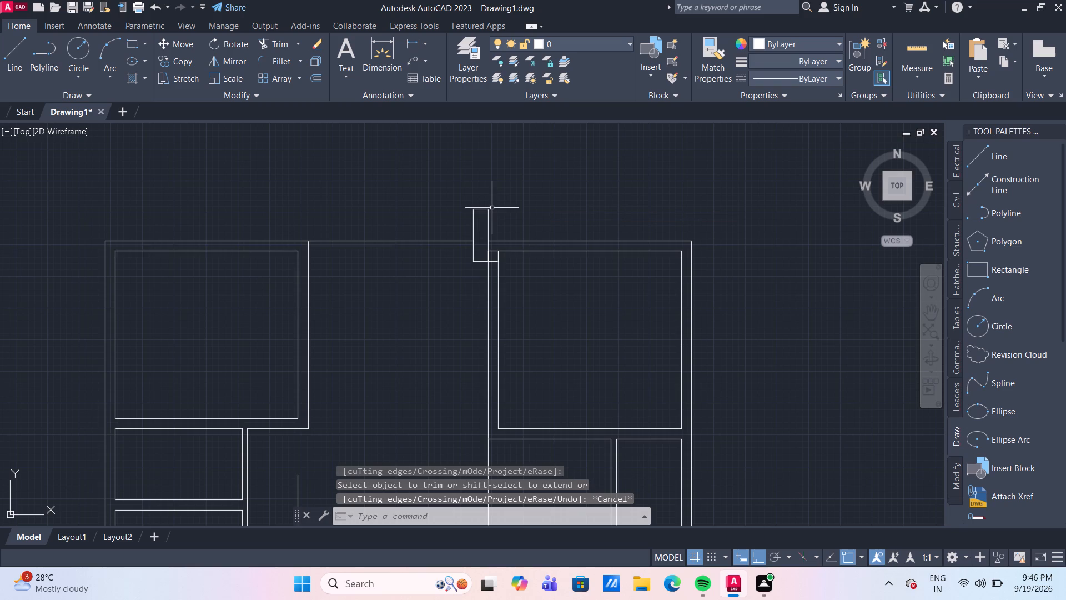
Erase the 30 by 103 helper rectangle at the outline's top edge.
left_click(490, 212)
left_click(384, 223)
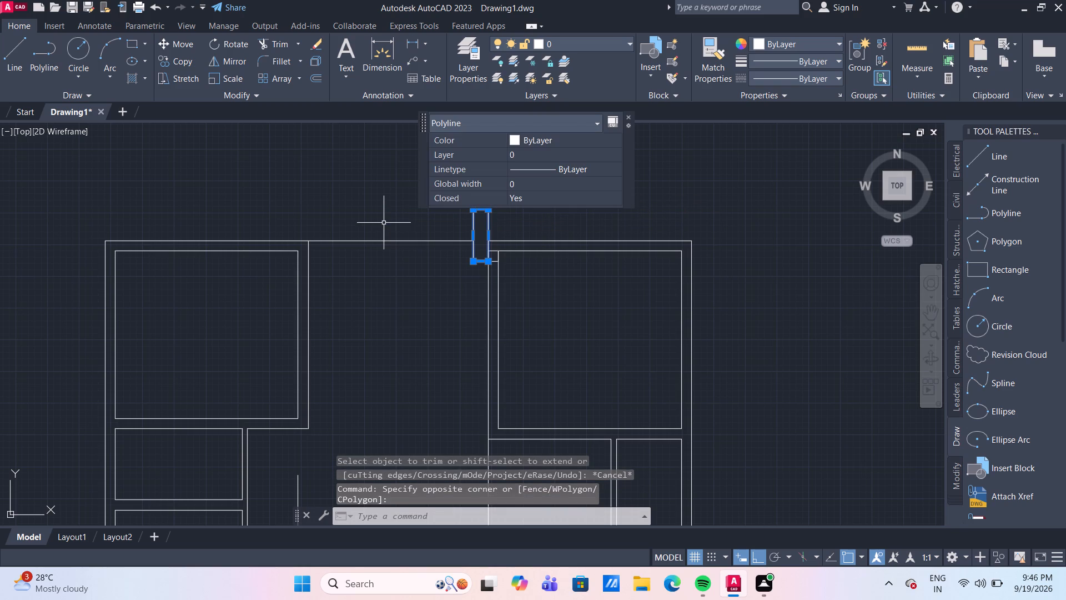
key("Delete")
scroll(393, 231, "down", 2)
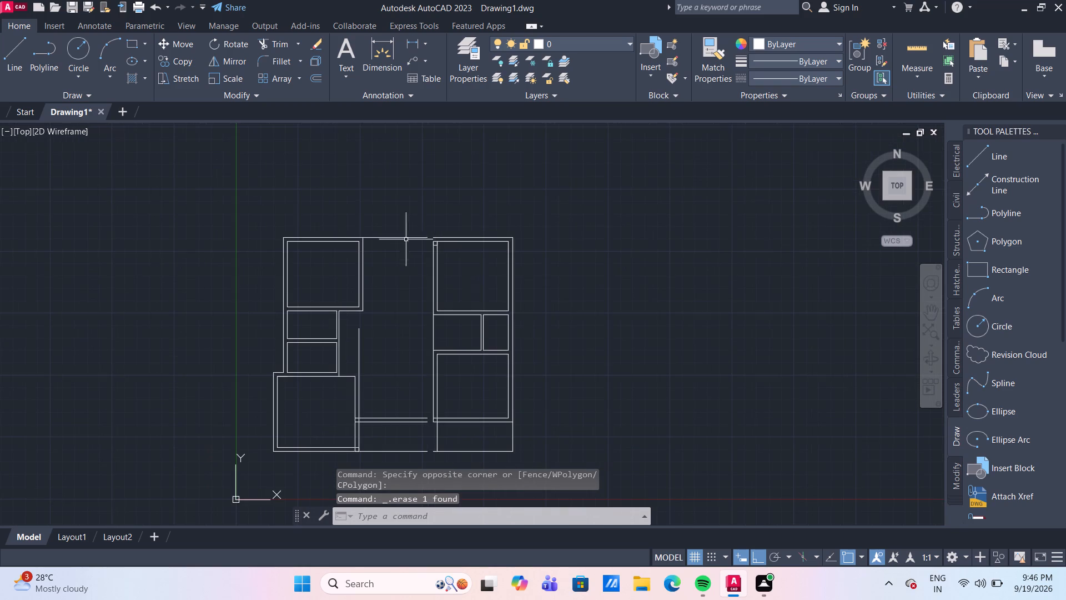
Move the whole right-hand block of rooms and walls 30 units toward the central space, snapping it to the open end of the outline's top edge.
middle_click_drag(501, 318, 465, 212)
middle_click_drag(479, 267, 470, 313)
scroll(480, 270, "down", 1)
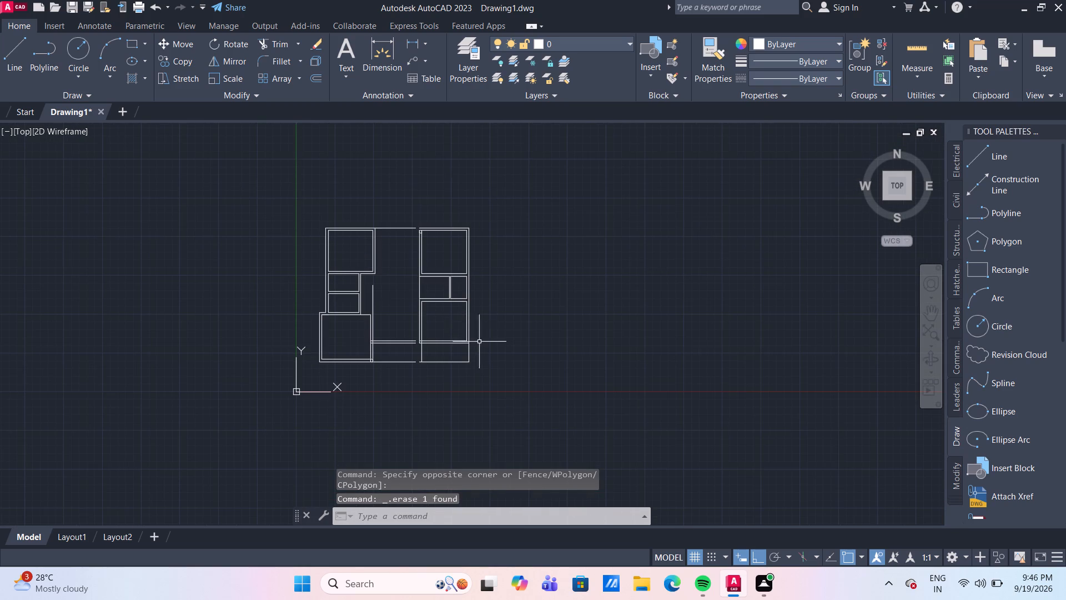
scroll(479, 379, "up", 1)
middle_click_drag(479, 379, 476, 398)
left_click_drag(489, 390, 473, 365)
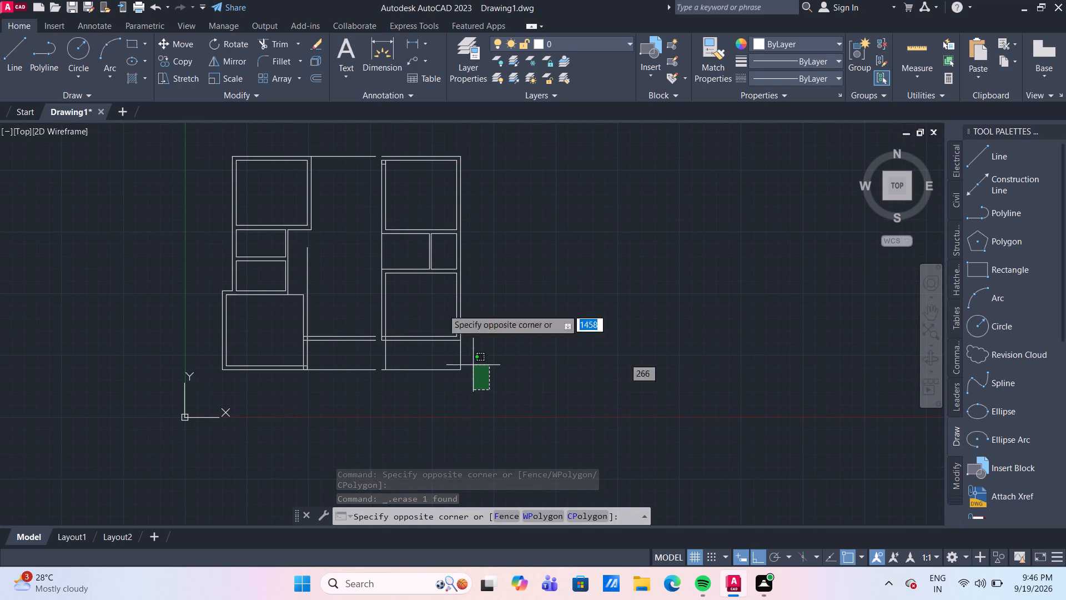
left_click(378, 138)
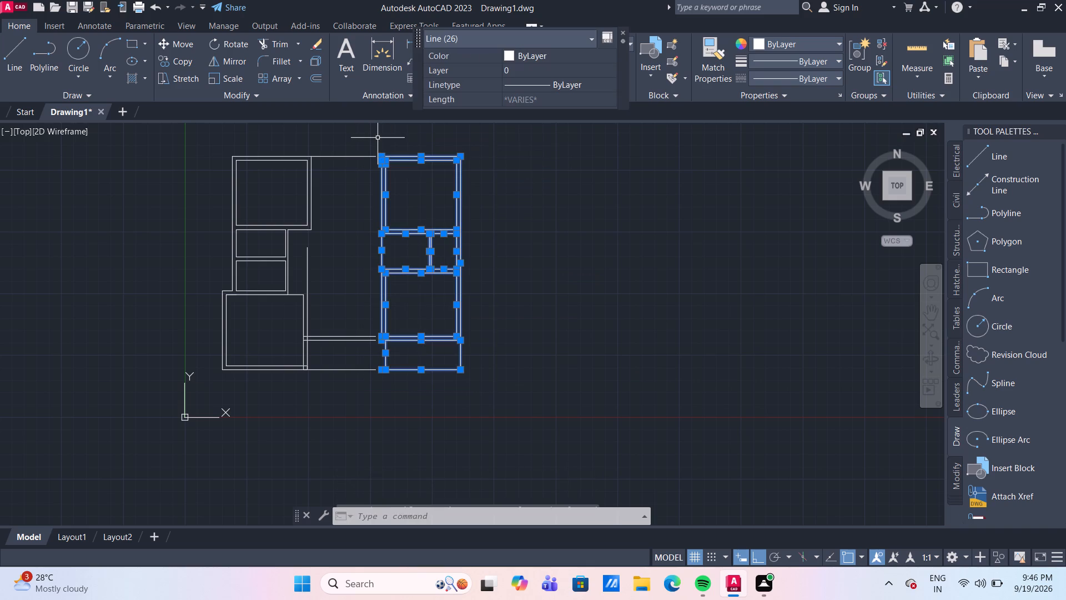
scroll(378, 138, "up", 2)
middle_click_drag(388, 151, 396, 172)
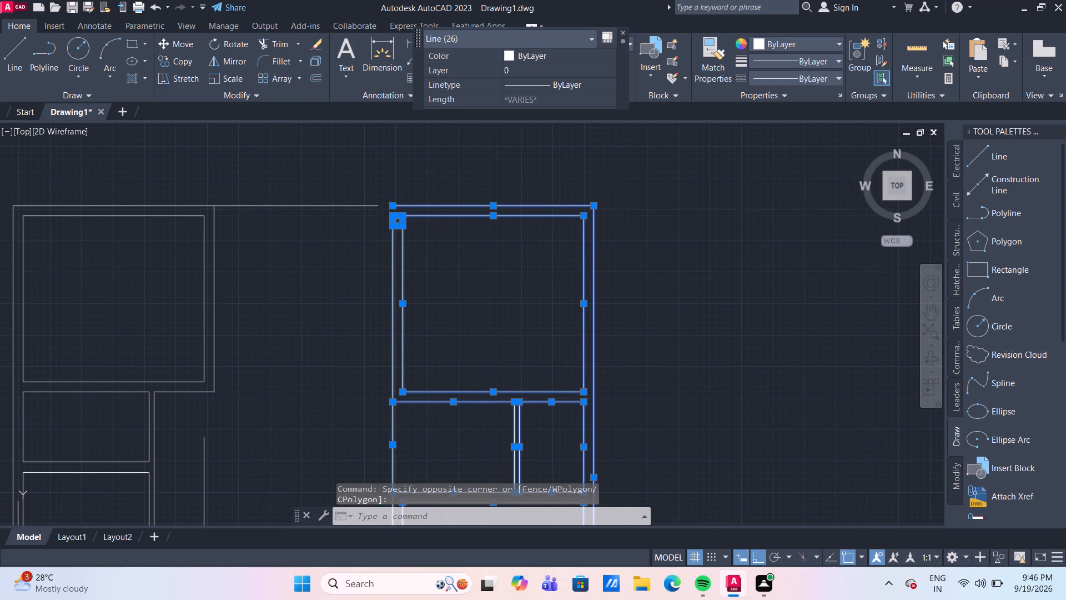
key("m")
key("Return")
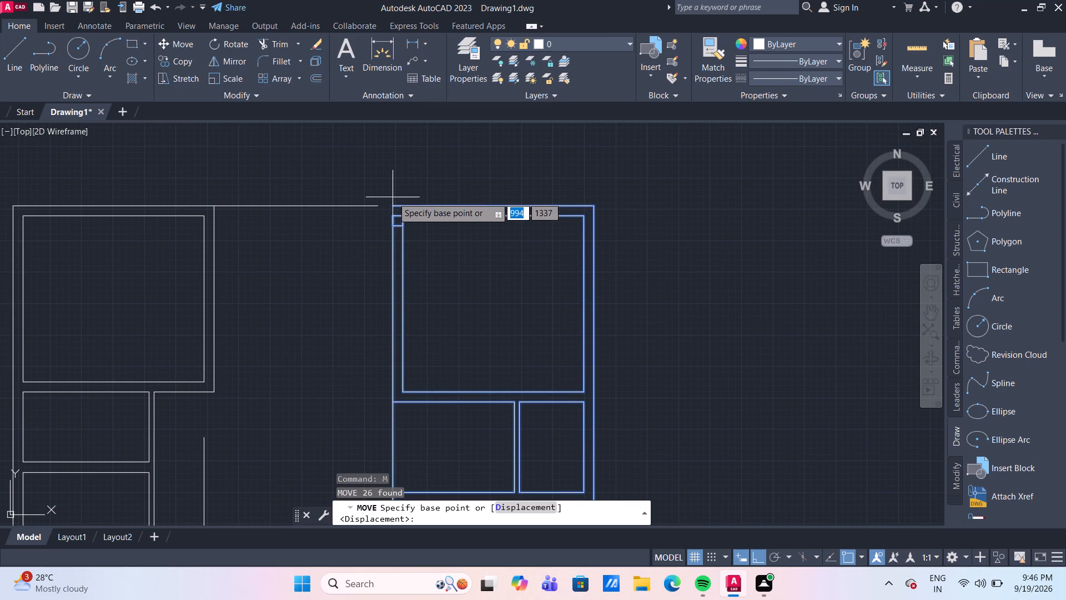
left_click(393, 204)
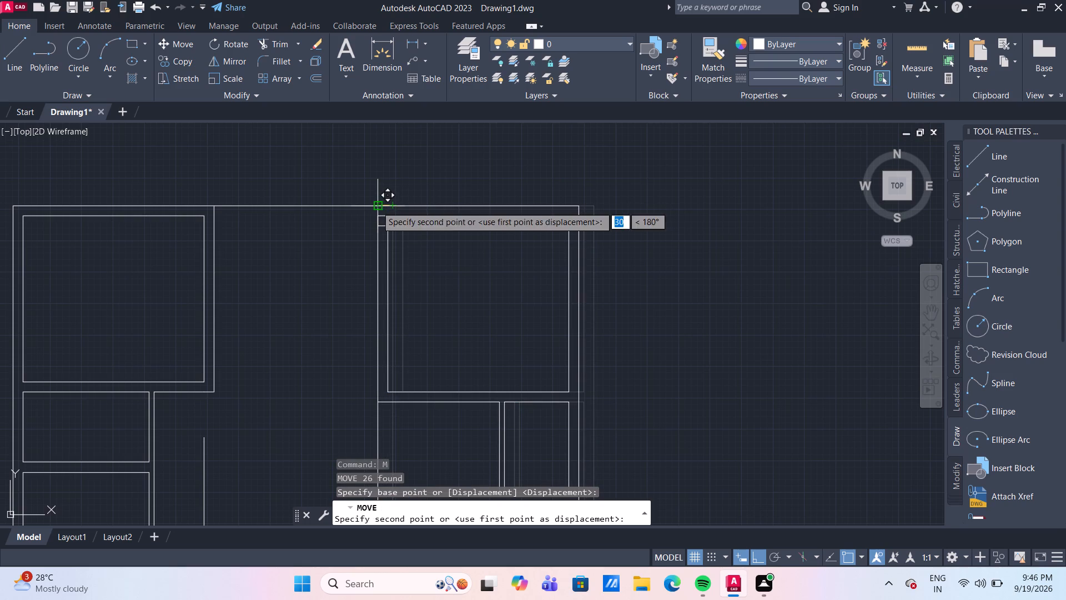
left_click(376, 206)
Erase the short 20-long line closing the small corner square at the upper-right room.
scroll(391, 207, "down", 2)
middle_click_drag(600, 304, 578, 247)
scroll(505, 182, "up", 1)
middle_click_drag(512, 183, 535, 187)
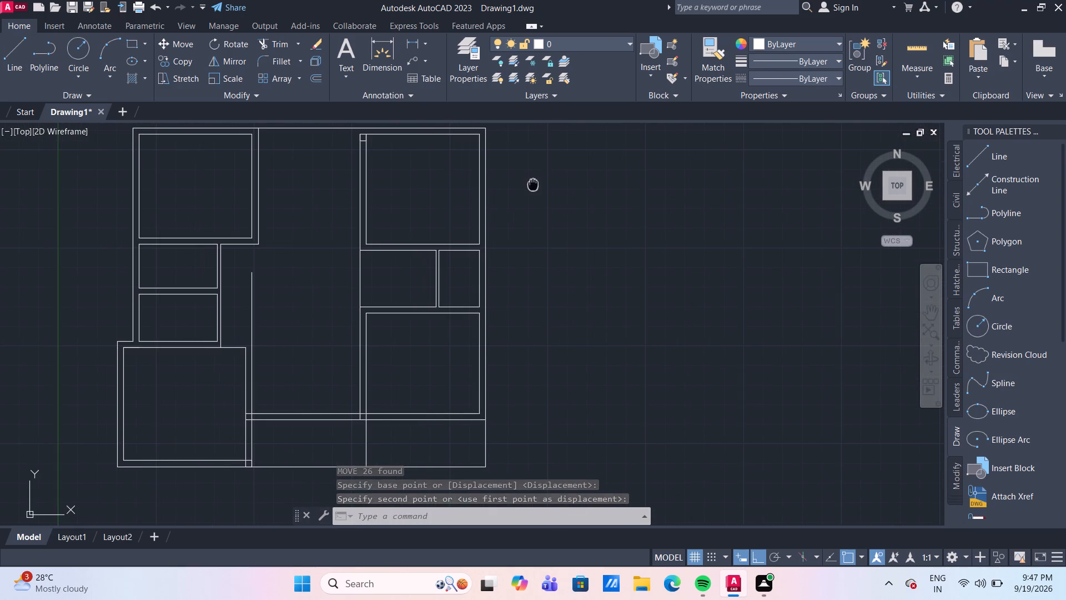
middle_click_drag(535, 187, 557, 221)
scroll(288, 208, "up", 1)
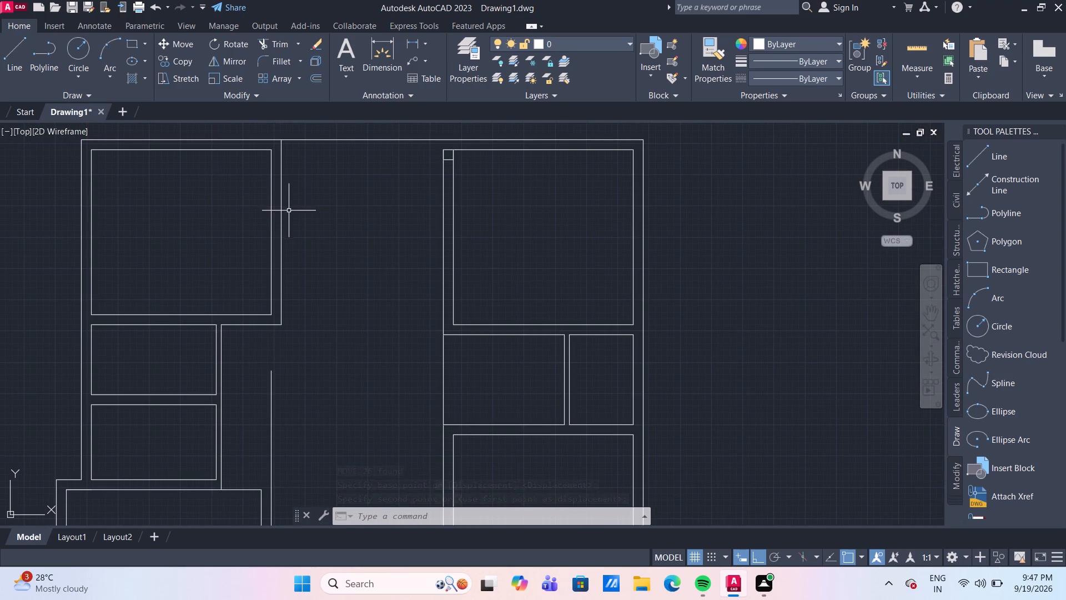
middle_click_drag(393, 191, 399, 233)
scroll(474, 196, "up", 1)
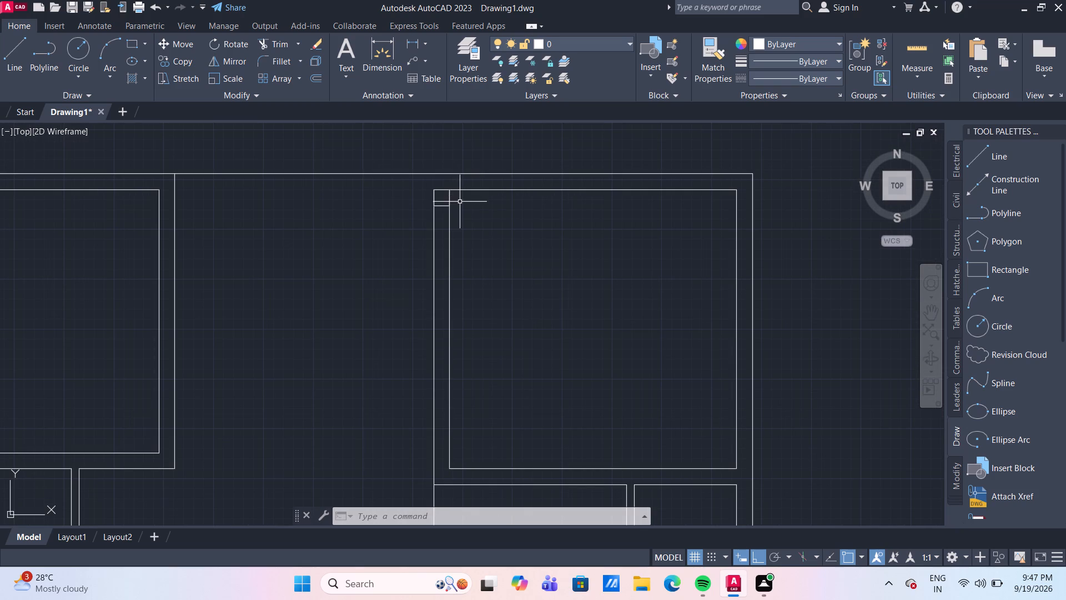
left_click(444, 205)
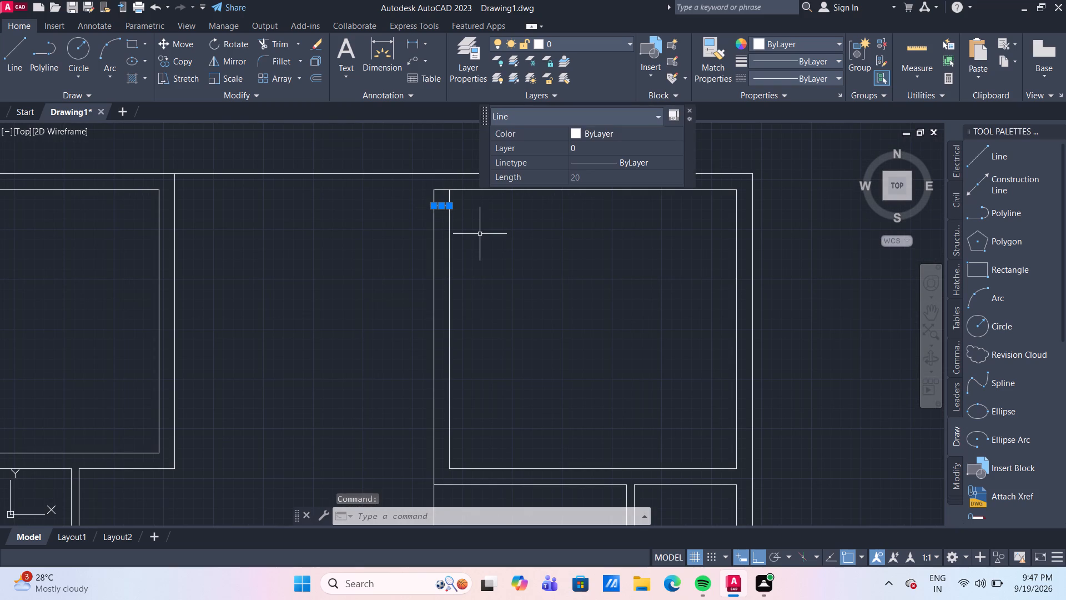
key("Delete")
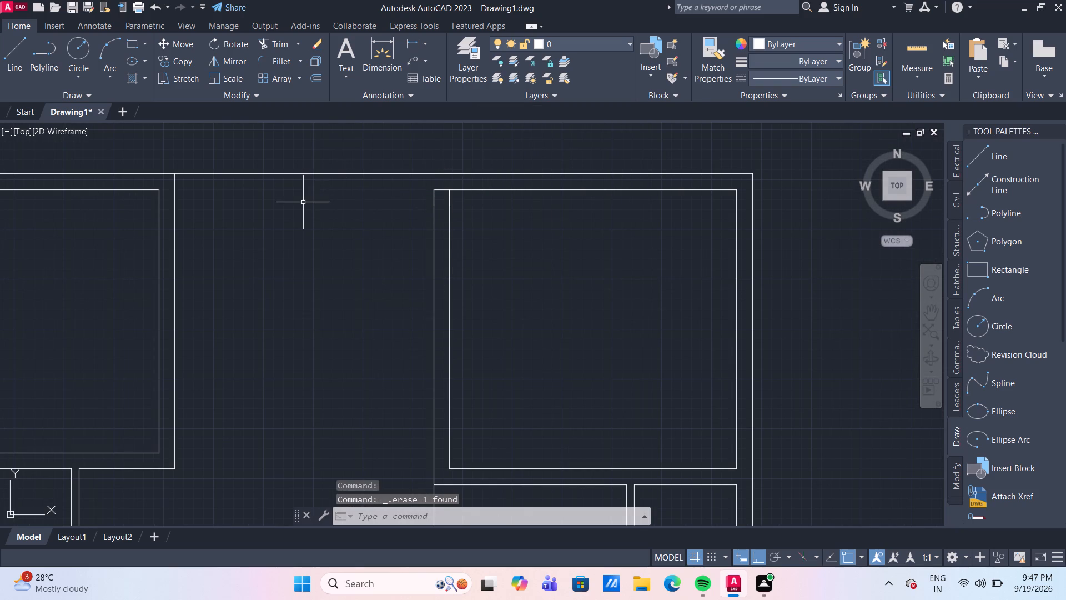
Draw a horizontal line across the central space from the upper-left room's inner top corner to the upper-right room's outer wall corner.
left_click(20, 63)
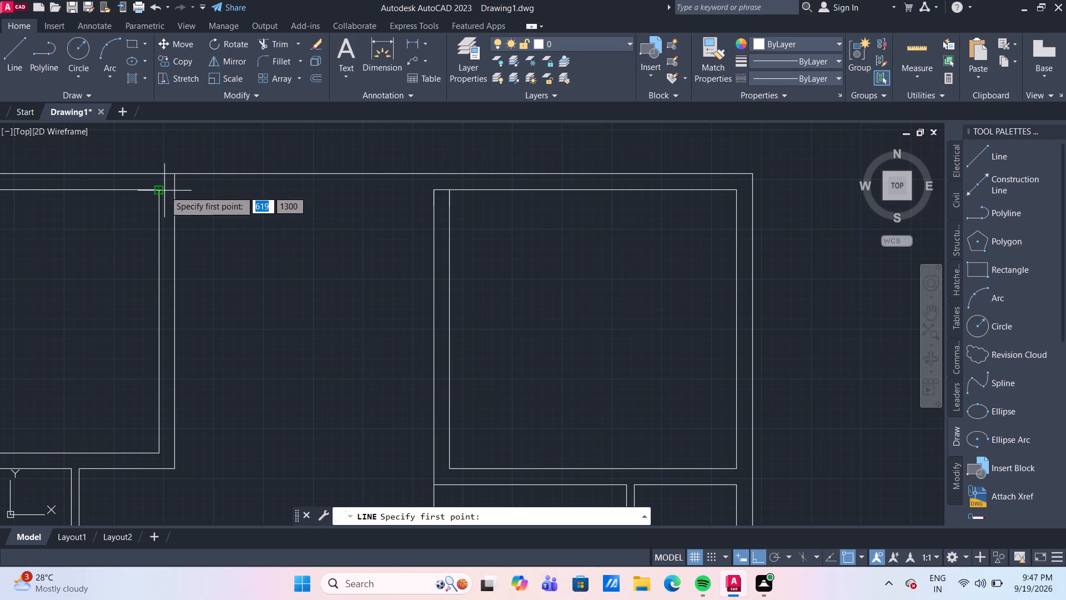
left_click_drag(157, 191, 163, 194)
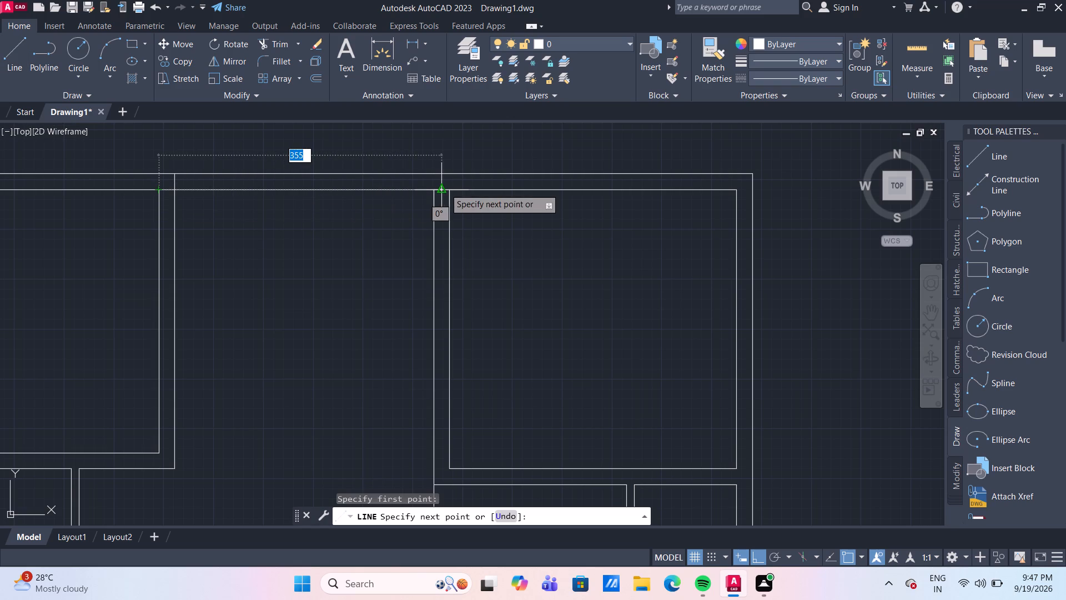
left_click(434, 189)
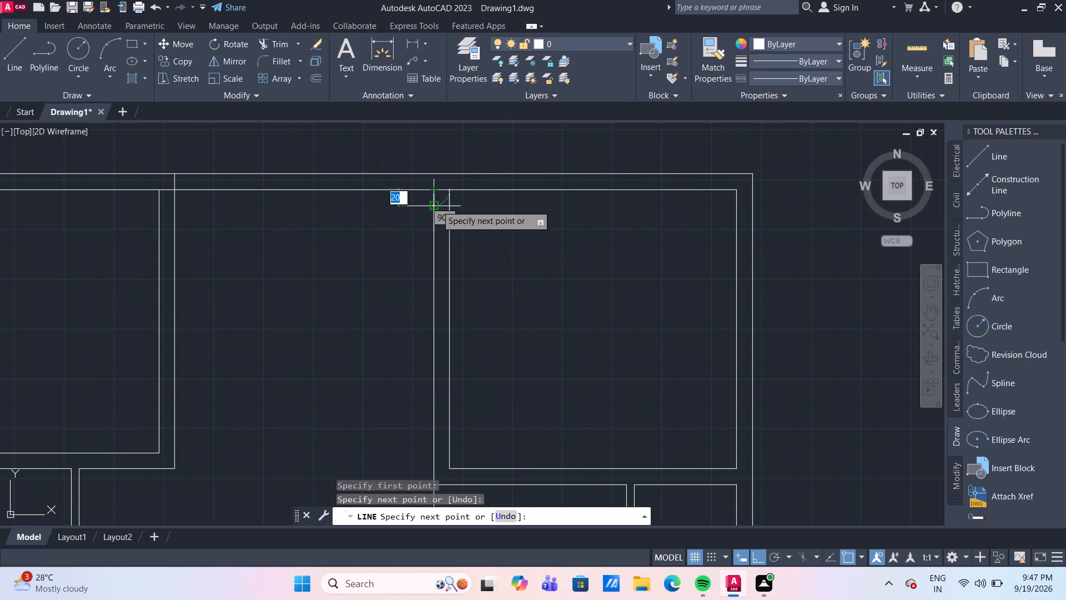
key("Escape")
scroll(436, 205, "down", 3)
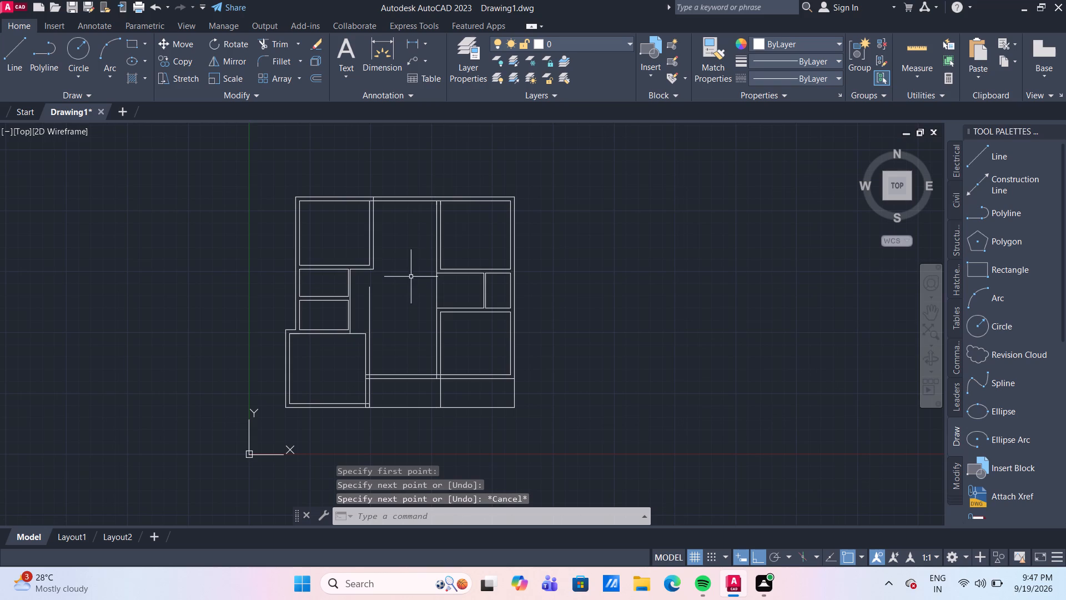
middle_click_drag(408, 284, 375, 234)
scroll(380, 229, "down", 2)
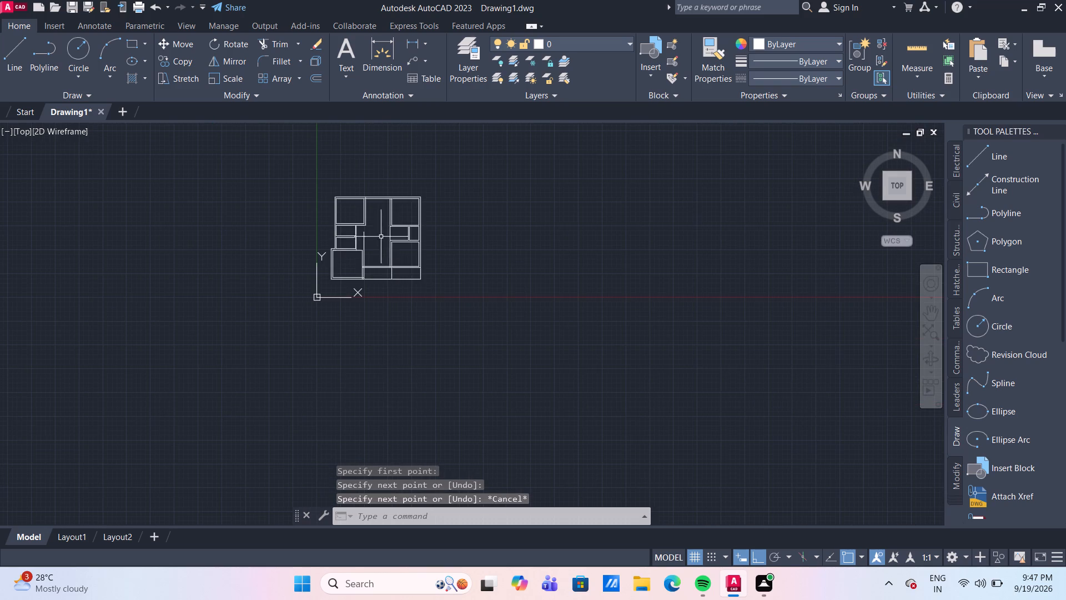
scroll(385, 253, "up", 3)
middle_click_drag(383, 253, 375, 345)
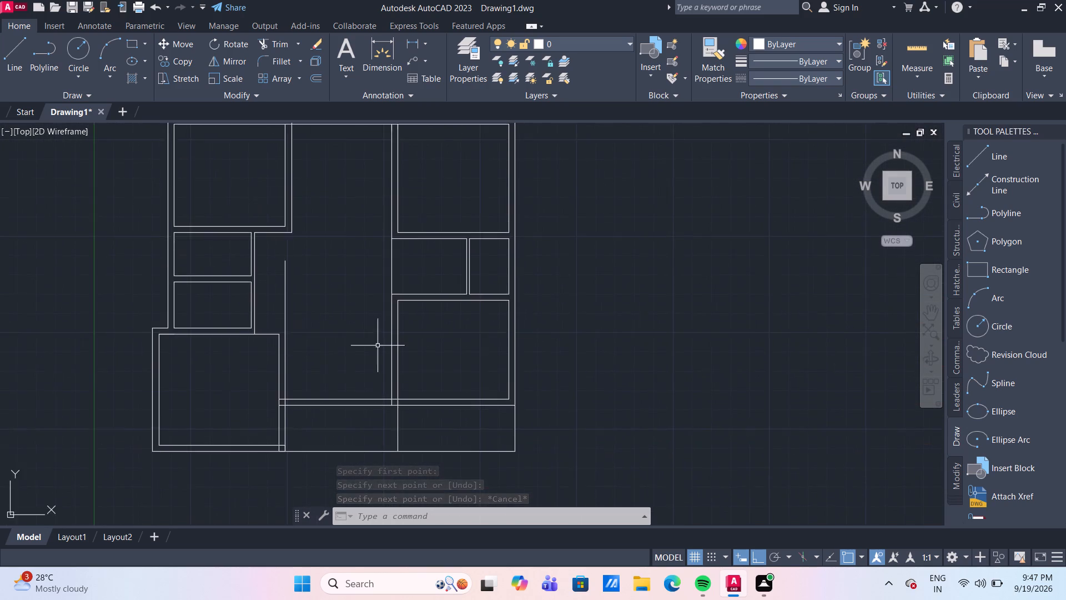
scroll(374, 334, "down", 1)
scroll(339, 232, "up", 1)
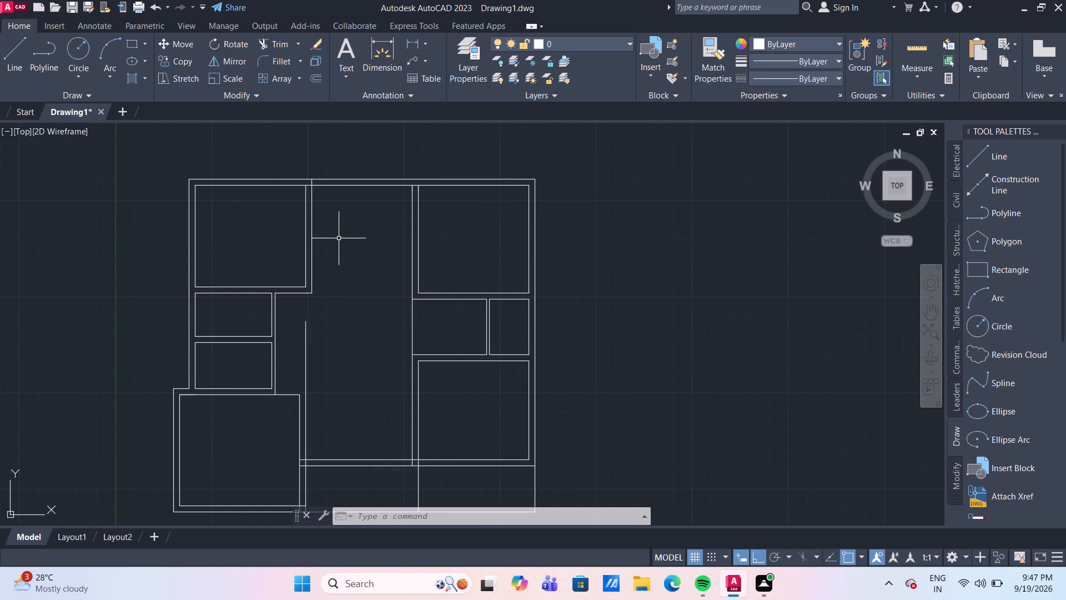
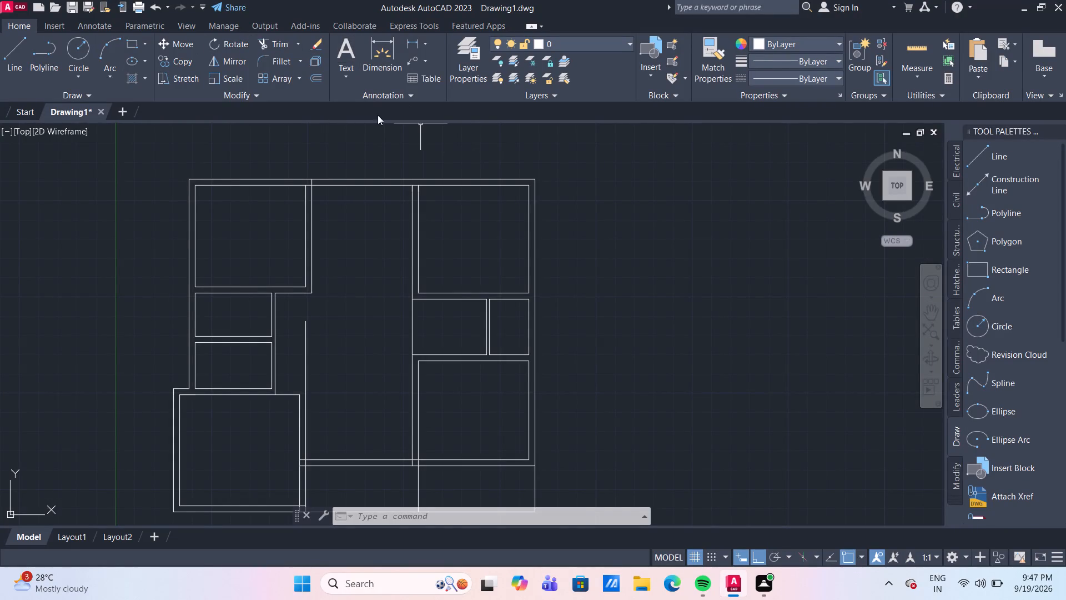
Measure the width and depth of the bottom central space between the lower-left room and the lower-right wall line.
left_click(919, 46)
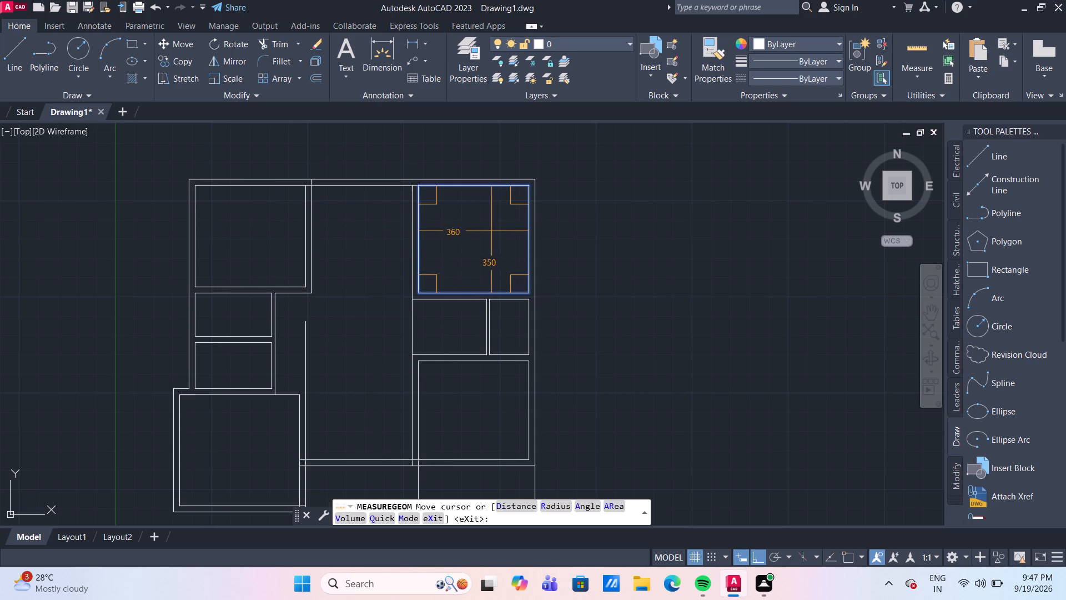
middle_click_drag(466, 401, 424, 265)
scroll(424, 272, "down", 1)
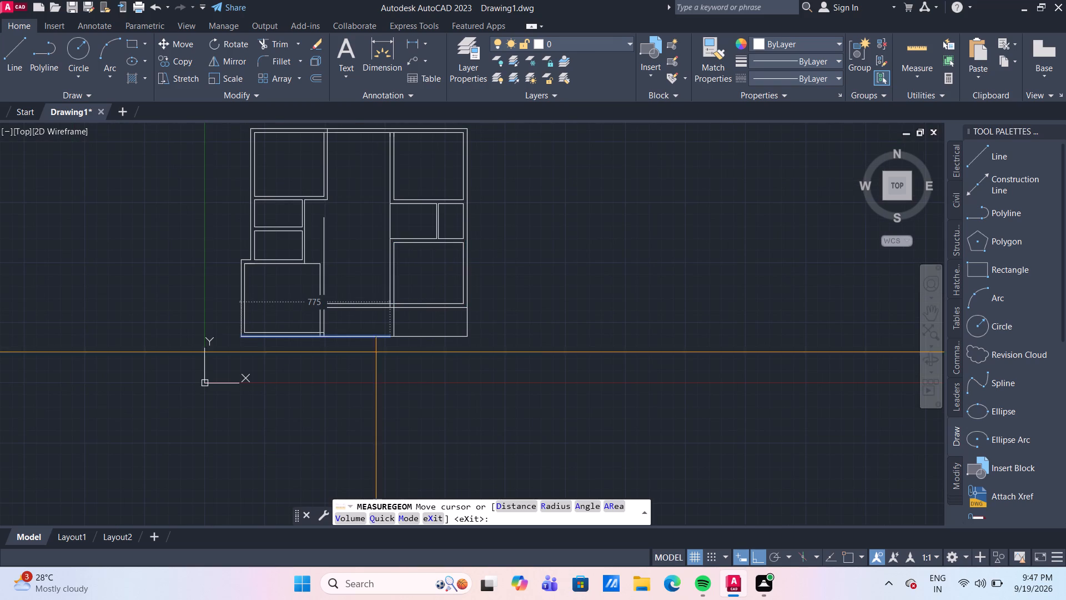
scroll(368, 323, "up", 2)
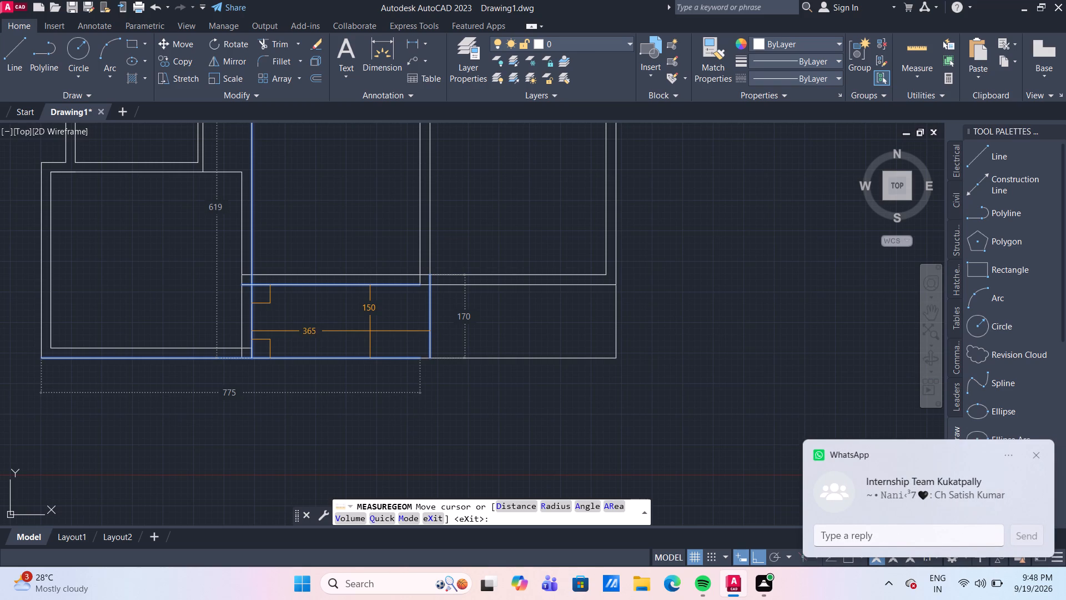
key("Escape")
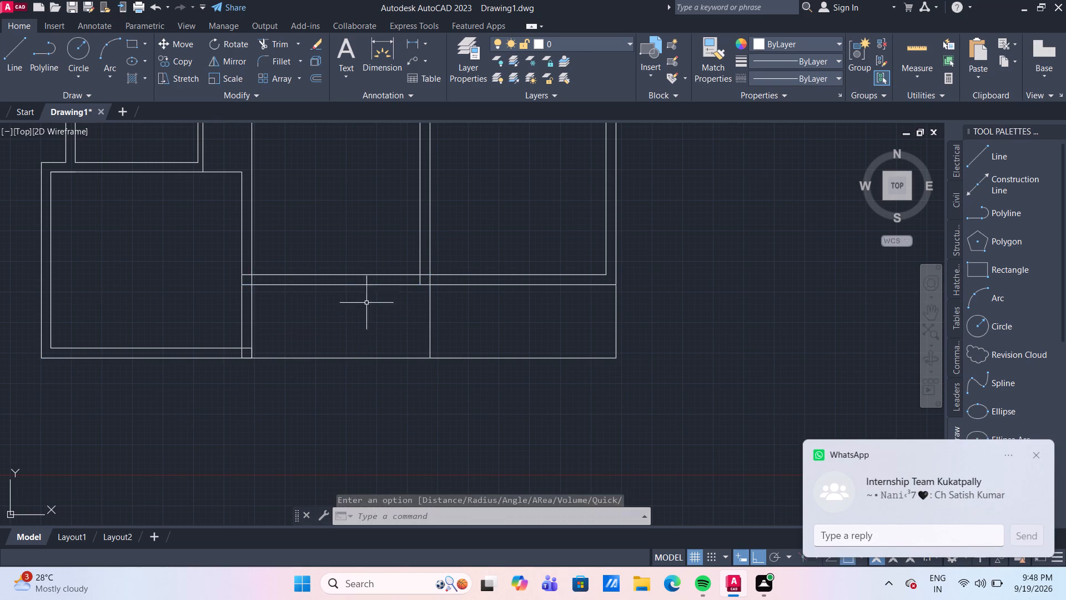
Draw a projection 365 wide and 30 deep below the outline's bottom edge, from the lower-left room's outer corner to the vertical wall line.
left_click_drag(25, 58, 36, 68)
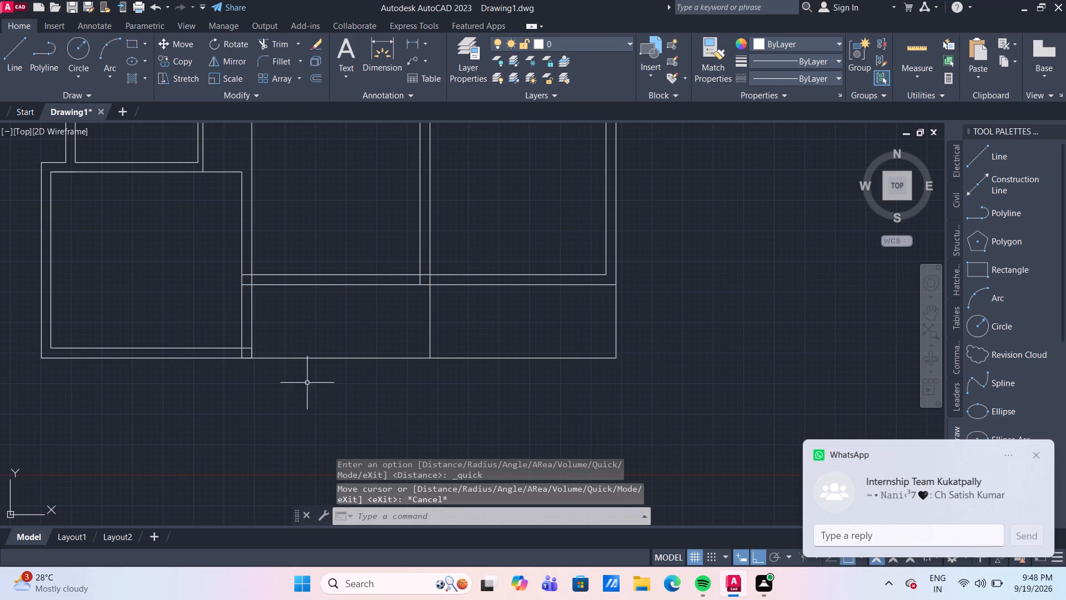
middle_click_drag(361, 366, 344, 255)
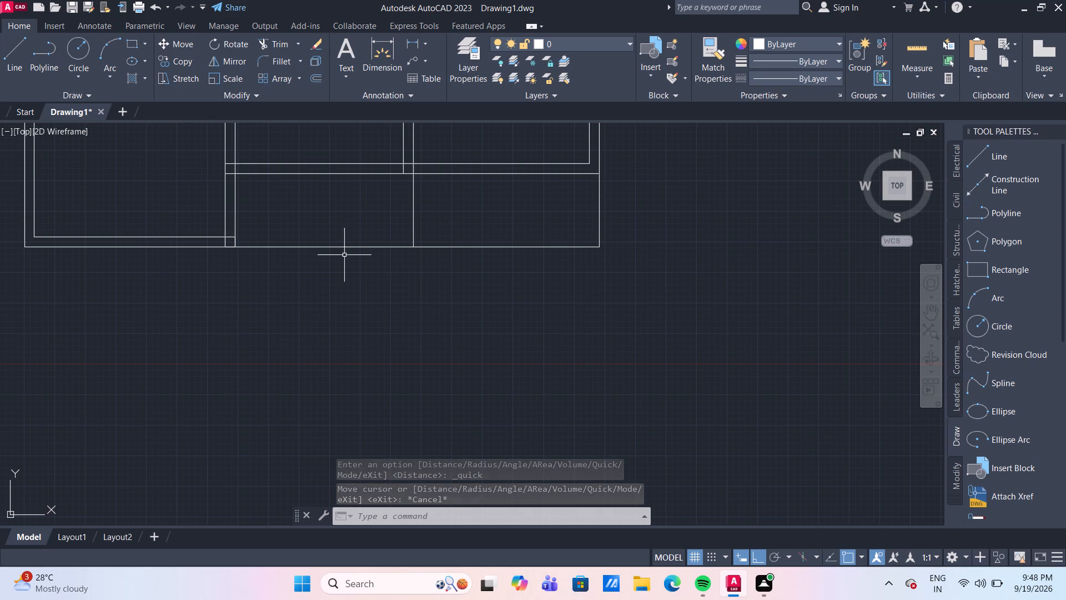
scroll(344, 253, "up", 2)
scroll(342, 253, "down", 2)
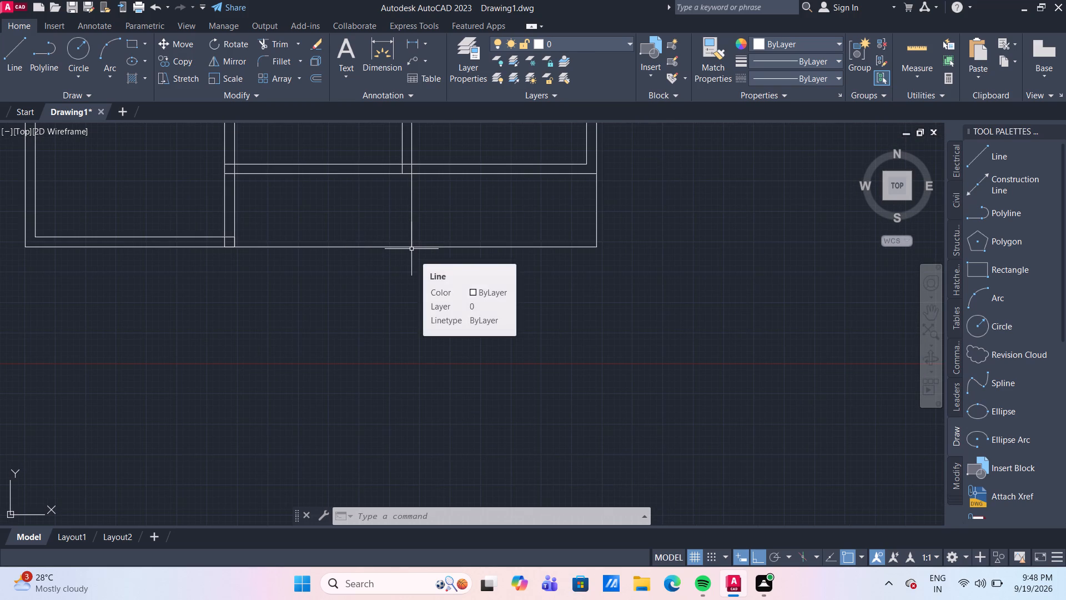
scroll(413, 249, "up", 1)
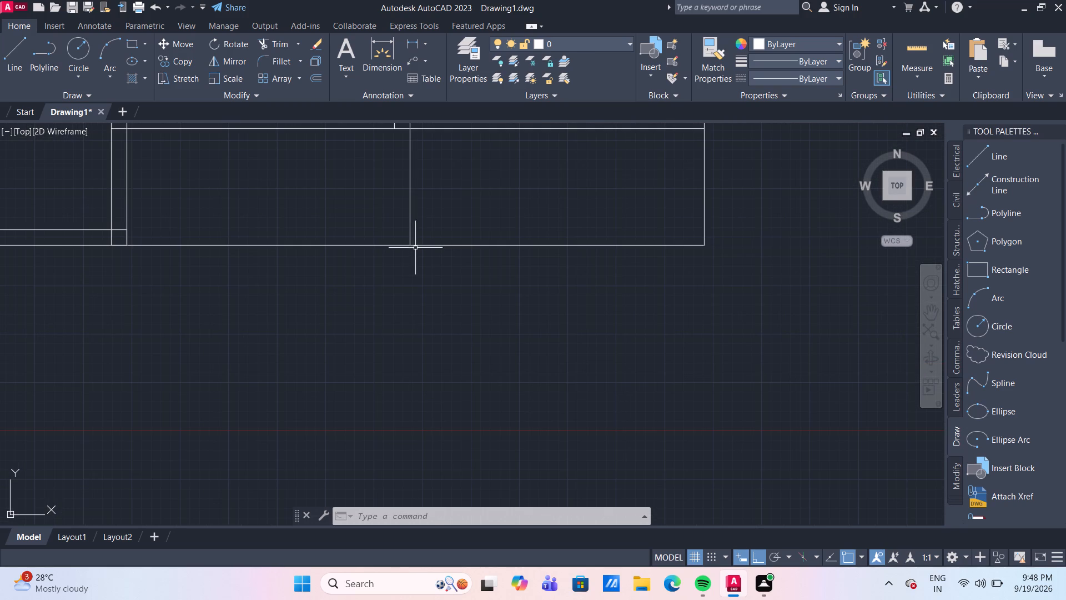
left_click(16, 53)
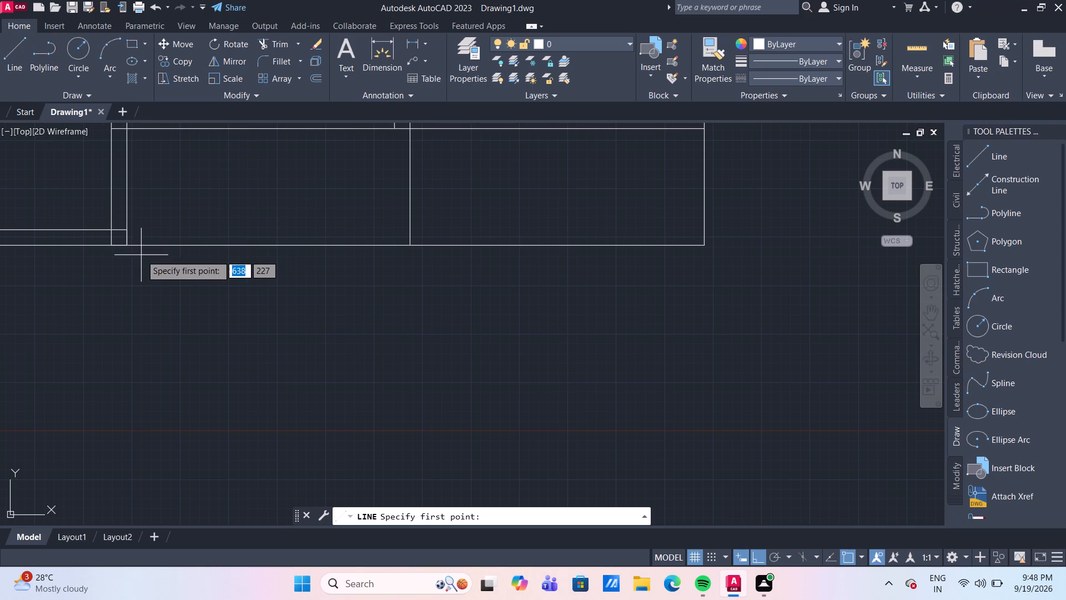
left_click_drag(127, 246, 127, 255)
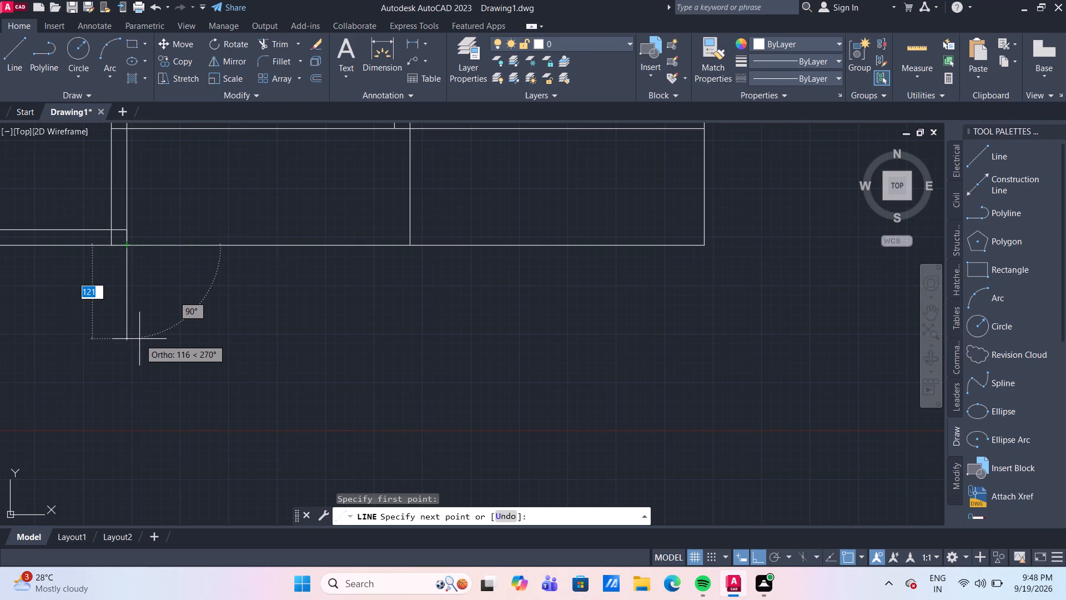
type("30")
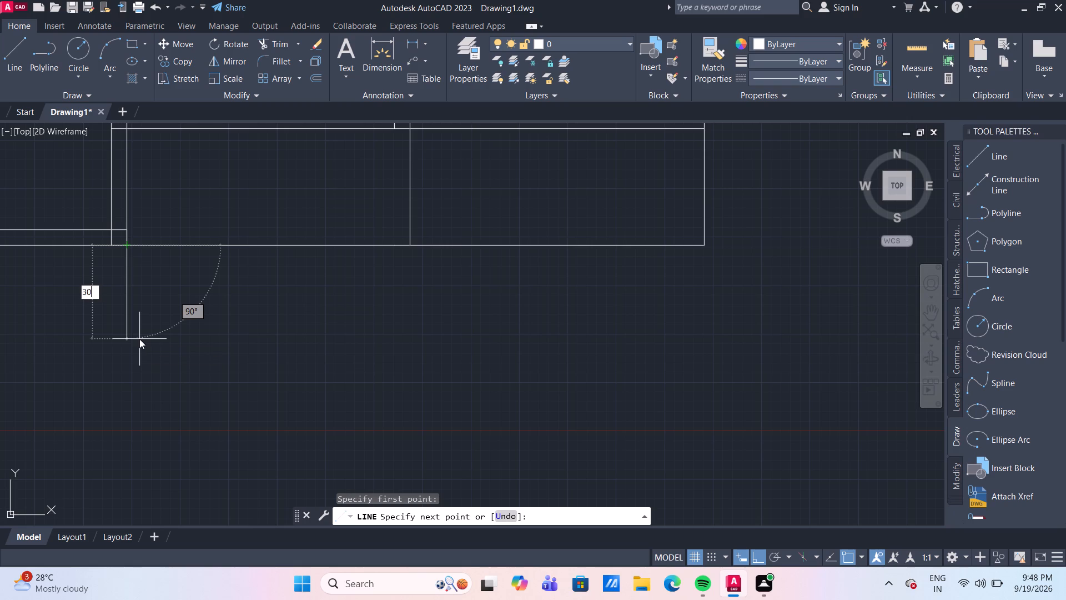
key("Return")
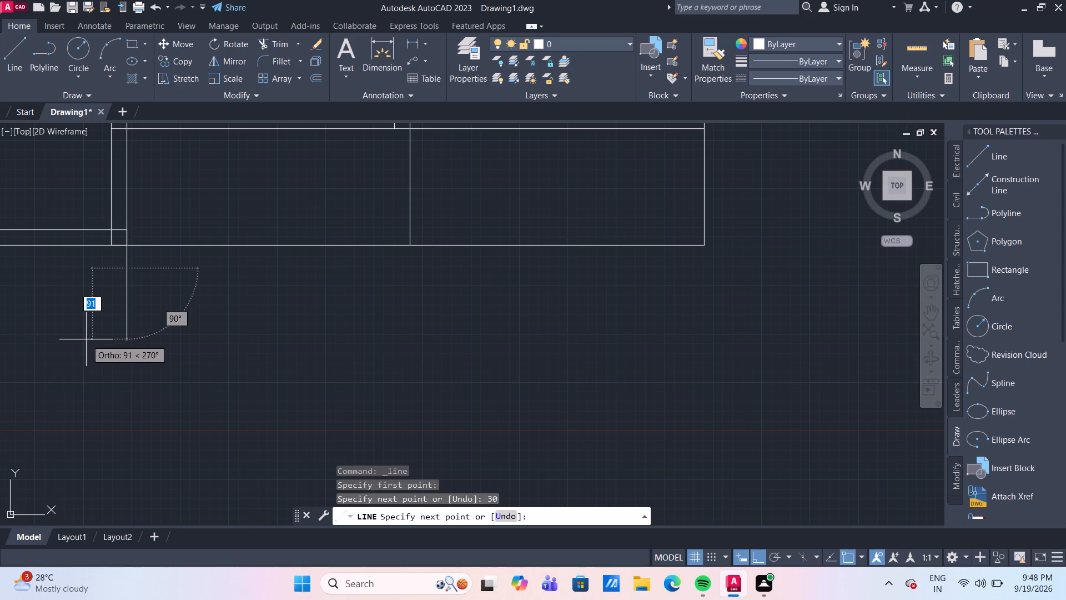
scroll(429, 261, "up", 2)
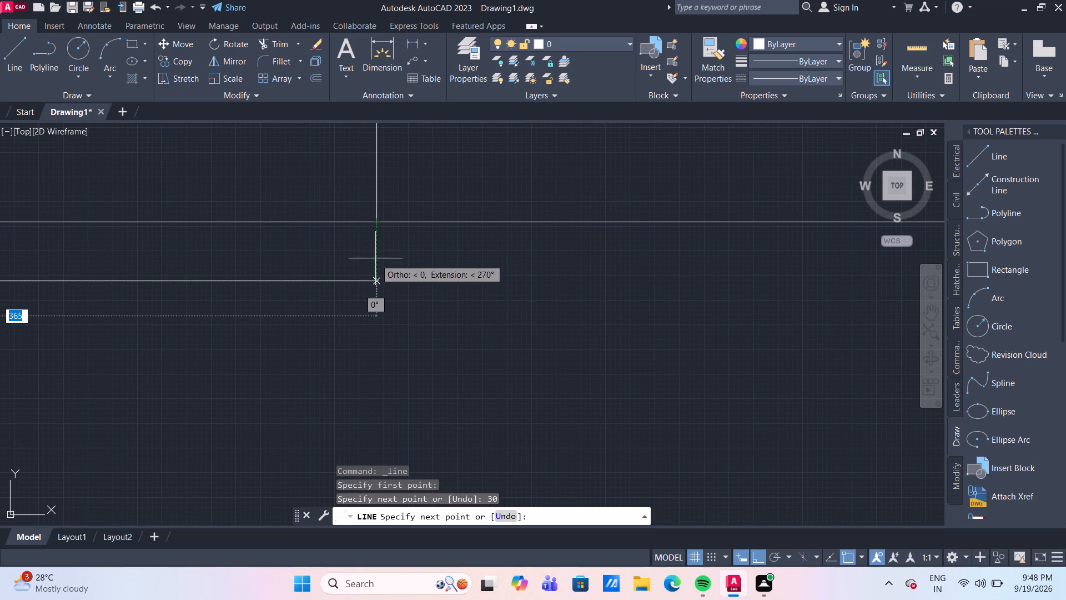
left_click(377, 284)
left_click(378, 223)
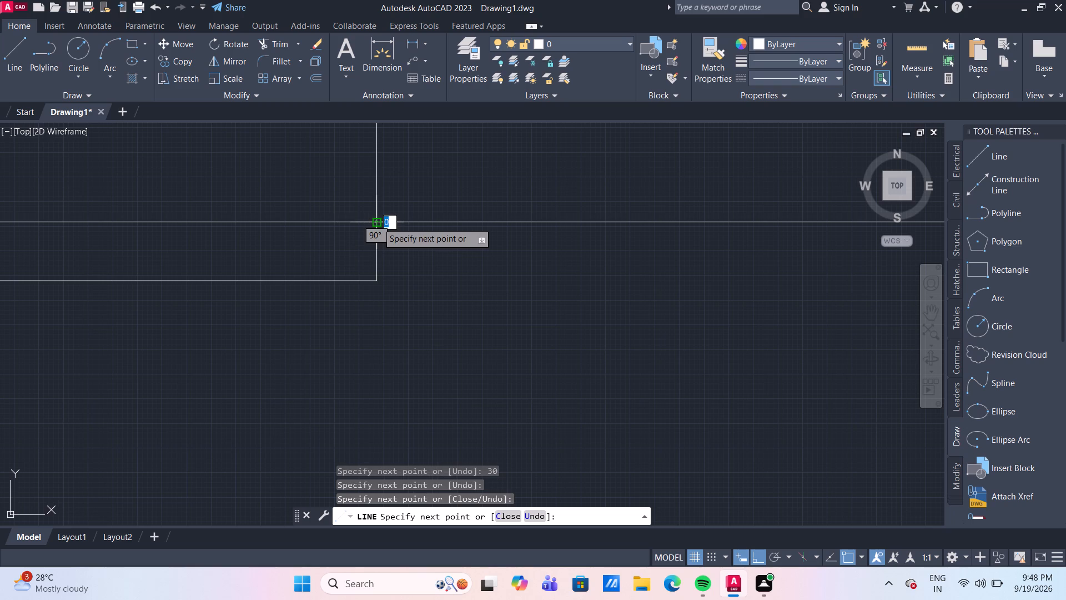
key("Return")
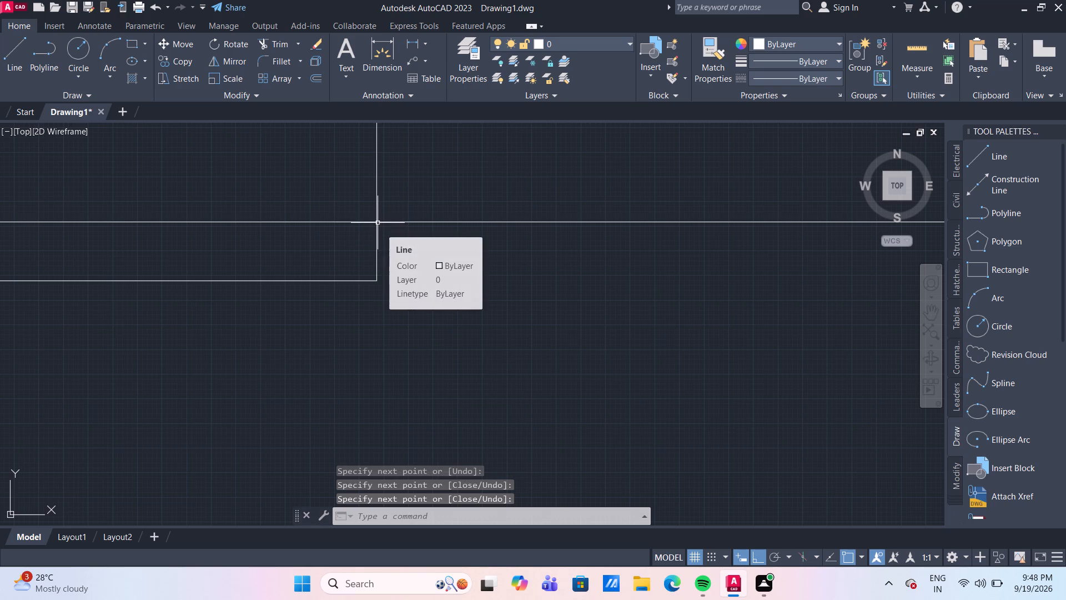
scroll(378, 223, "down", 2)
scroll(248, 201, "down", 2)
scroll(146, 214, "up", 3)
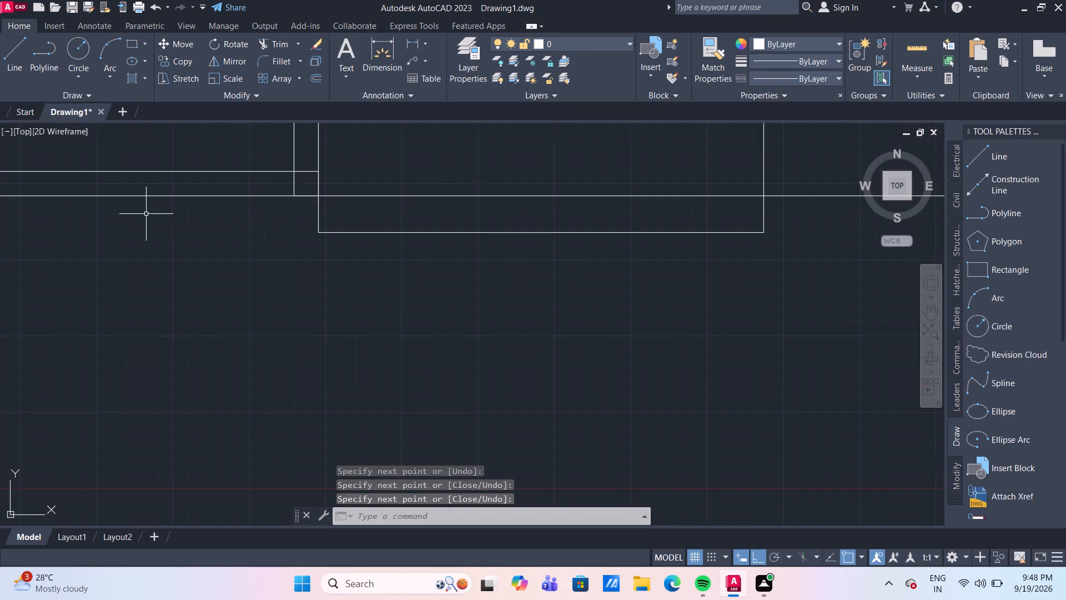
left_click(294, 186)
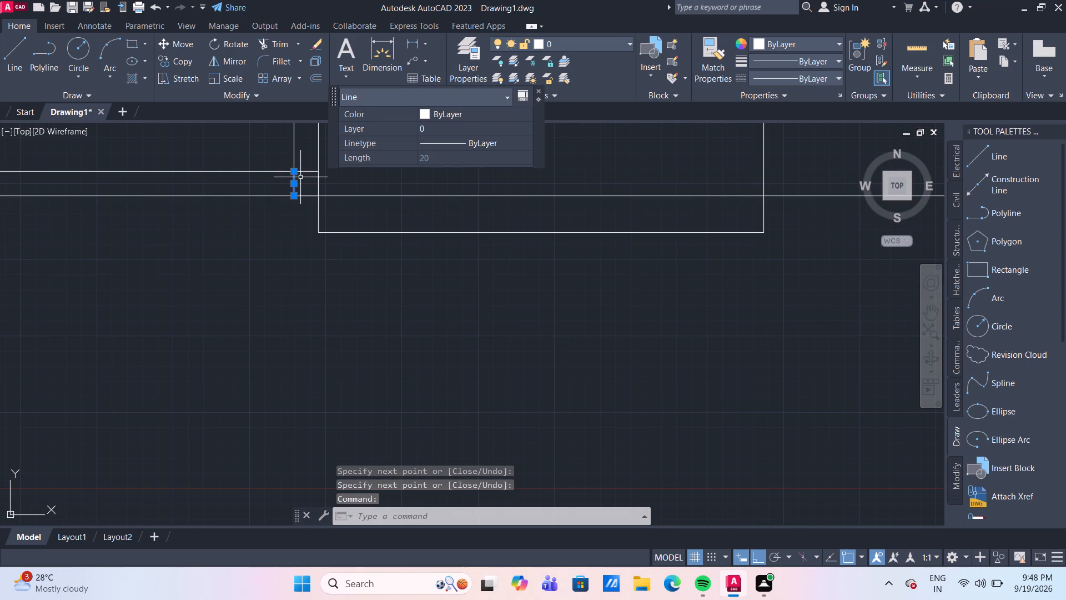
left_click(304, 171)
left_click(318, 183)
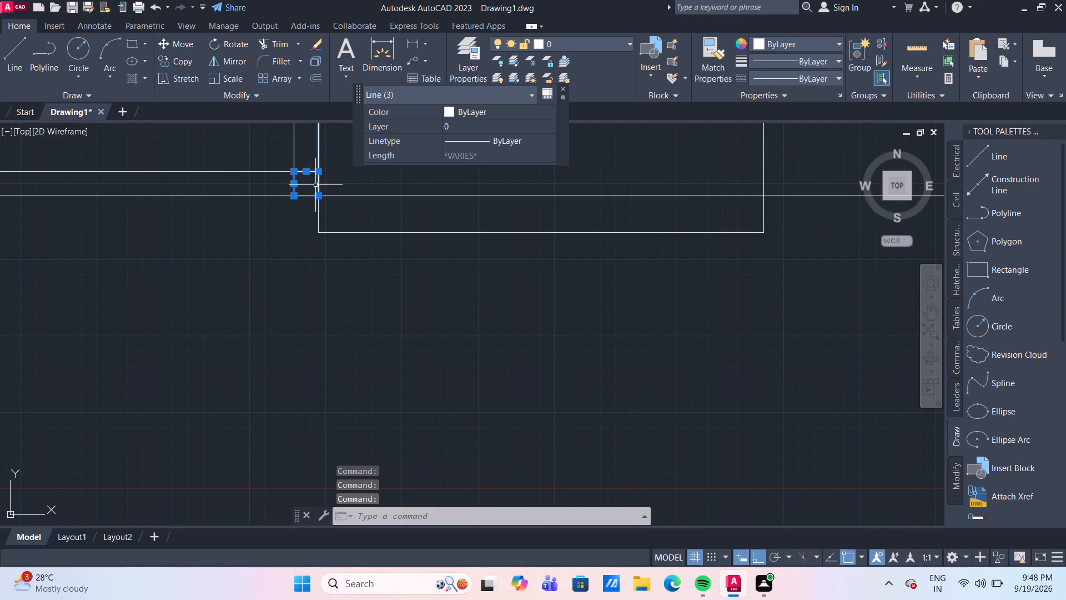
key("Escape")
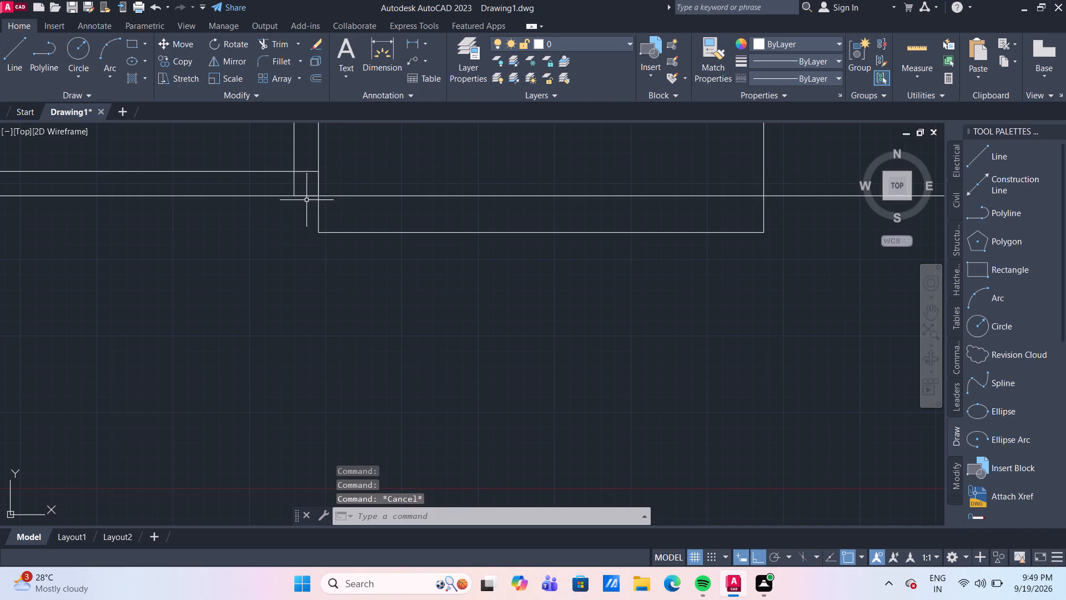
Copy the three 20-long lines of the lower-left room's corner square 365 across to the projection's opposite side on the bottom edge.
left_click(308, 194)
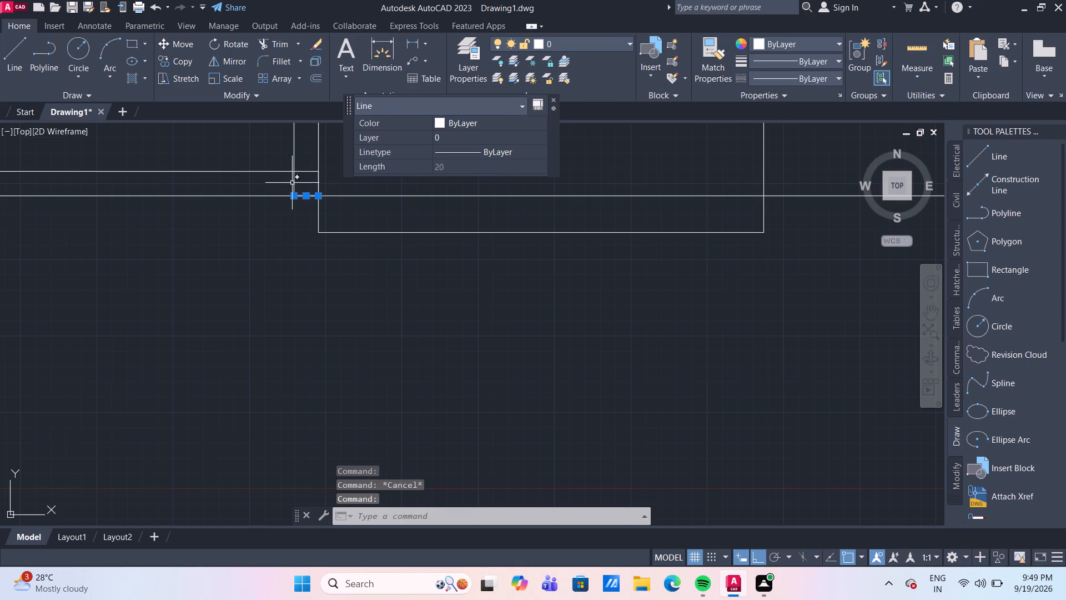
left_click(292, 183)
left_click(305, 171)
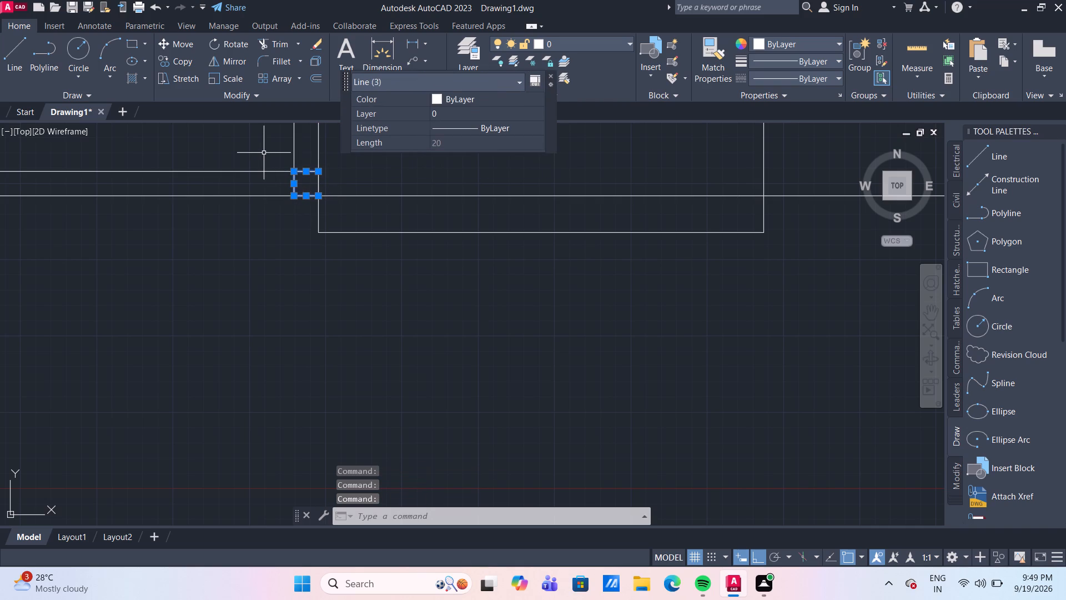
key("c")
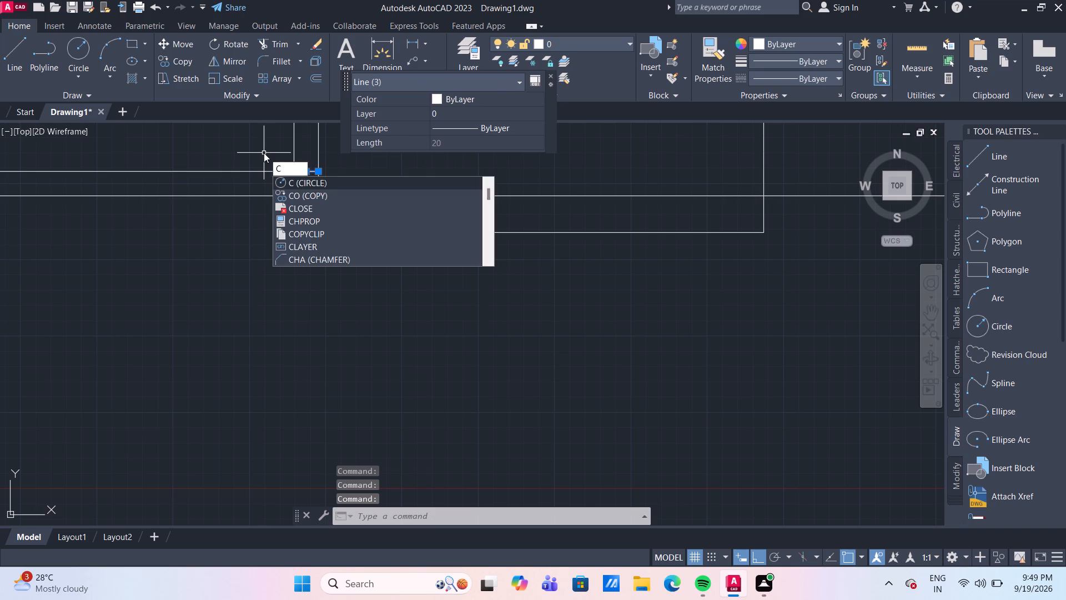
key("o")
key("Return")
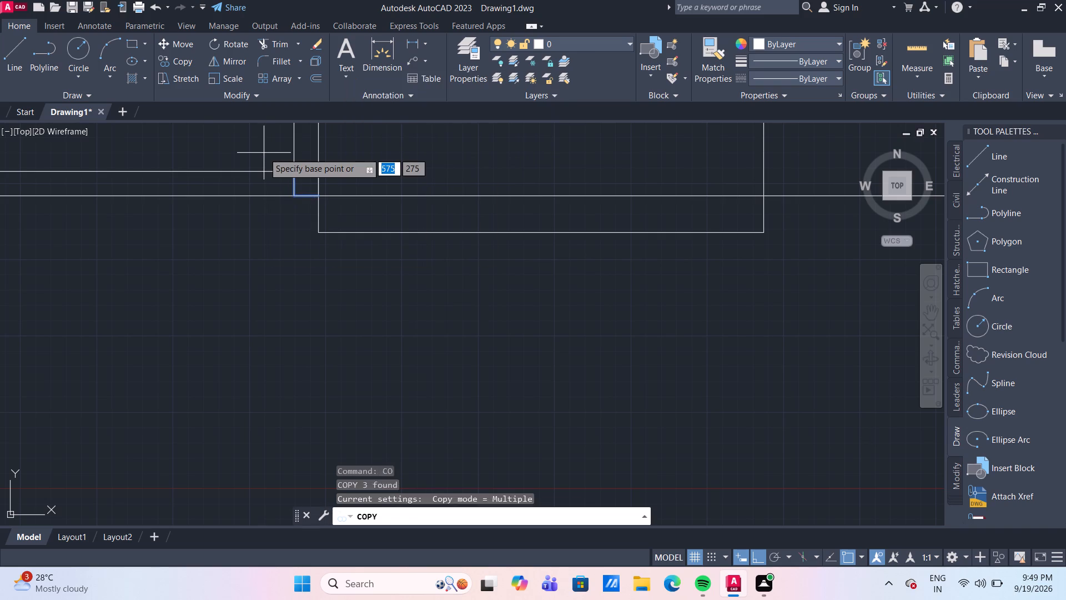
scroll(338, 206, "up", 1)
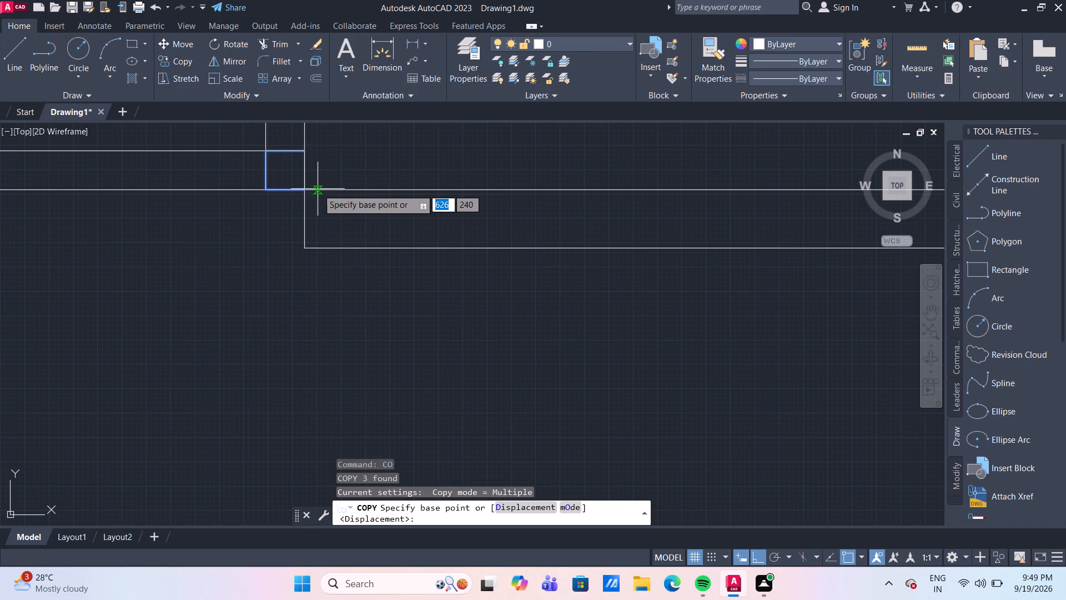
left_click(306, 187)
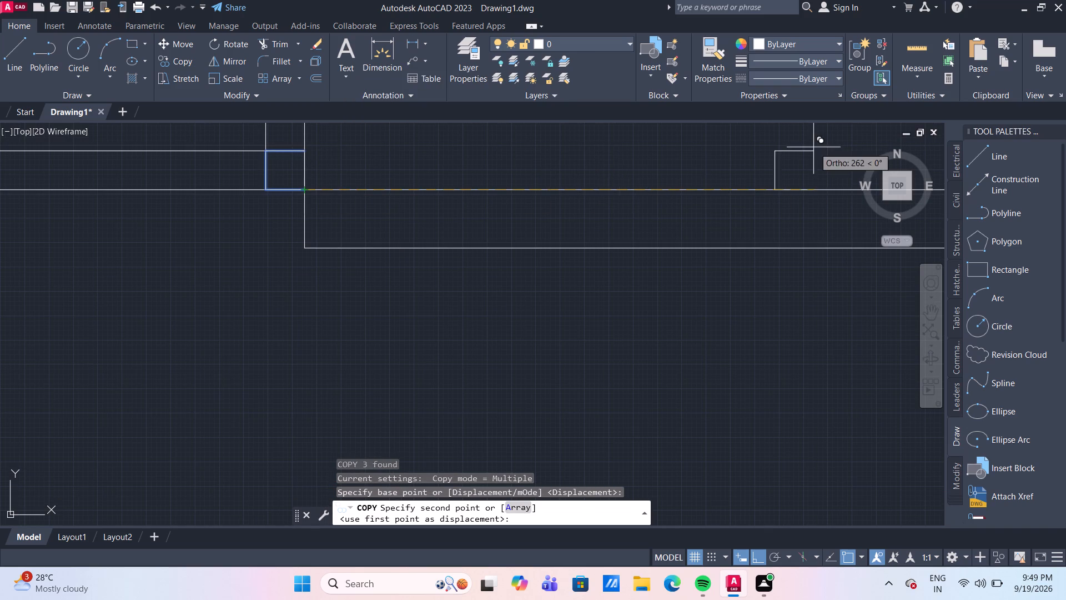
middle_click_drag(777, 173, 494, 187)
scroll(777, 173, "down", 1)
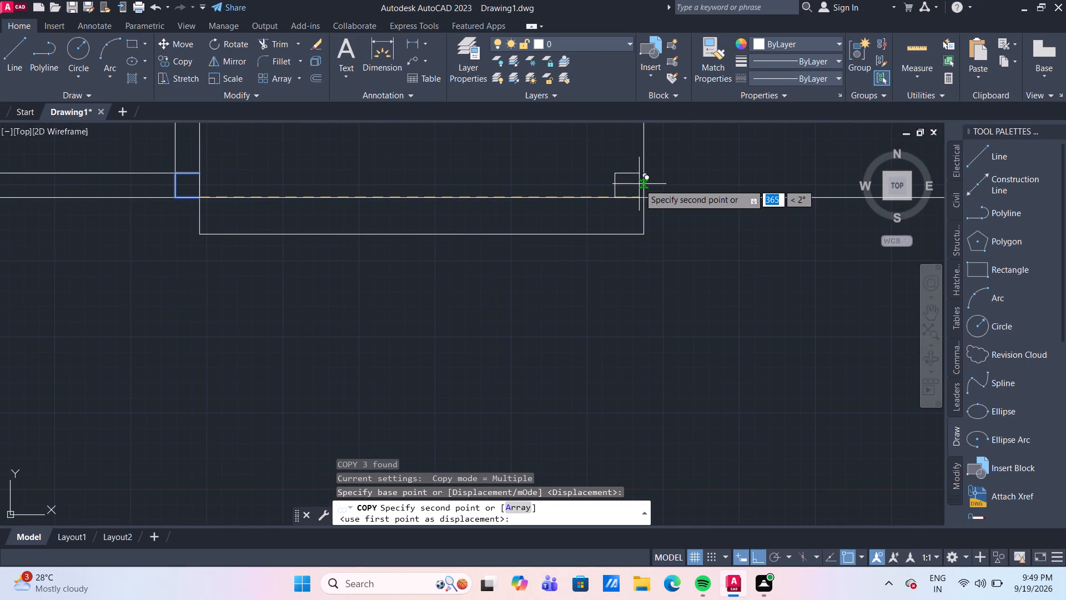
left_click(642, 197)
scroll(731, 253, "down", 1)
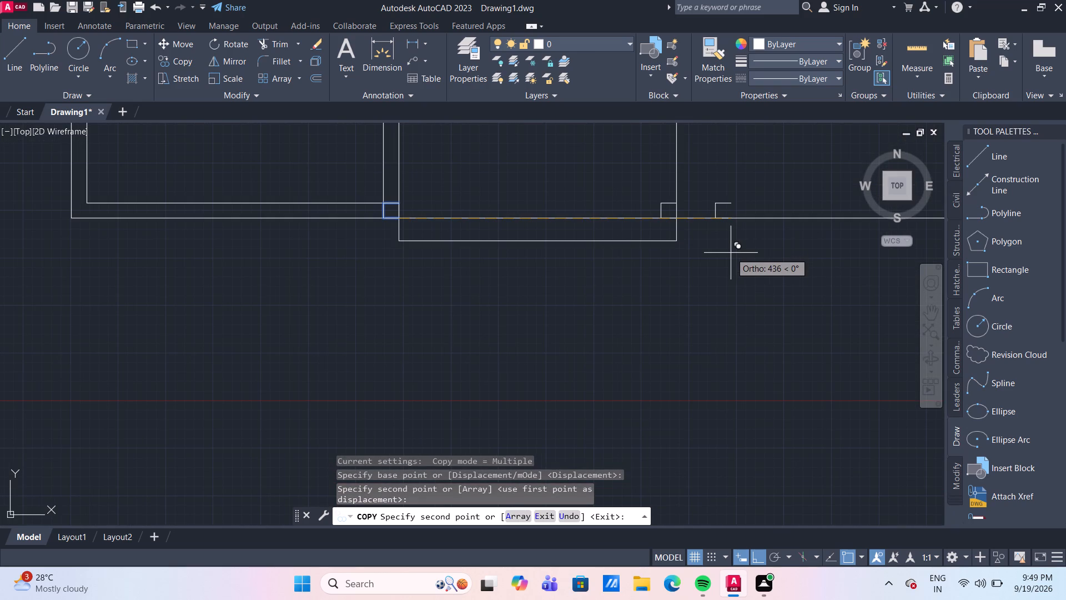
key("Escape")
Erase the three original 20-long lines forming the small square at the lower-left room's bottom corner.
scroll(731, 253, "down", 2)
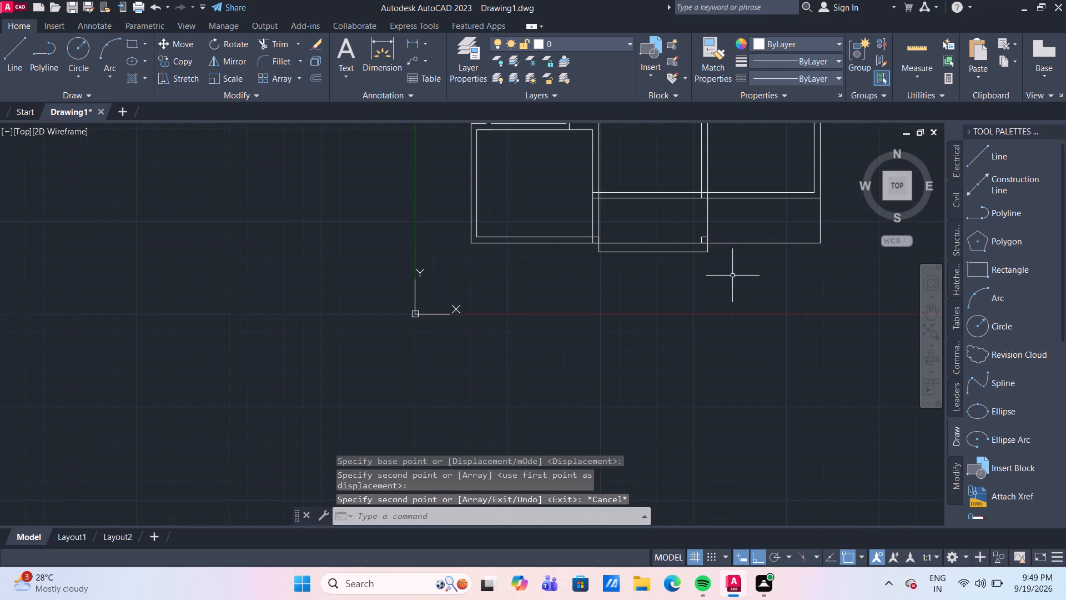
middle_click_drag(732, 276, 609, 296)
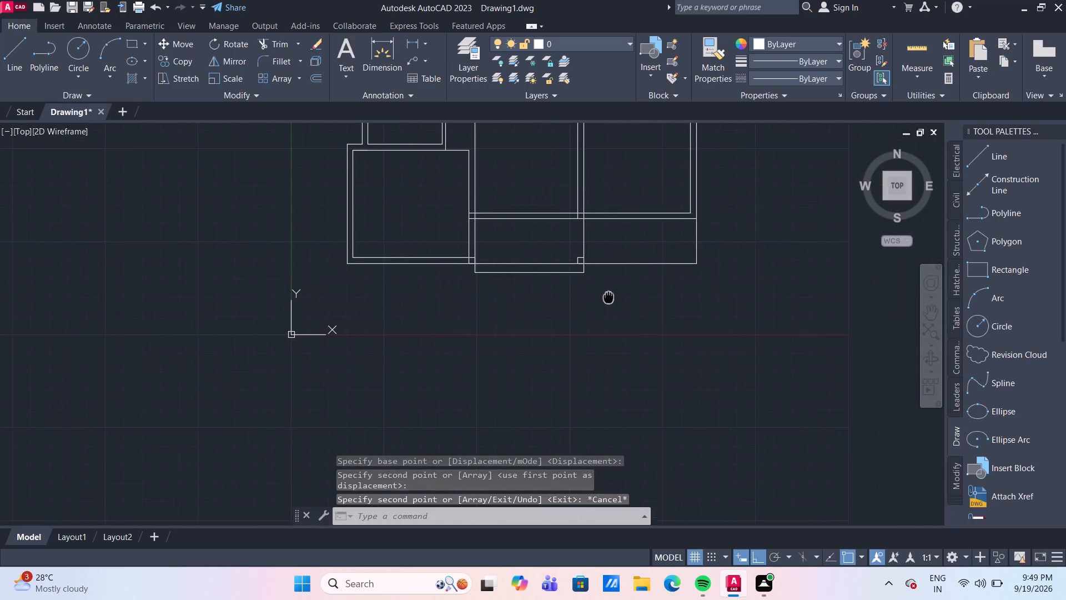
middle_click_drag(609, 296, 517, 322)
scroll(580, 315, "up", 1)
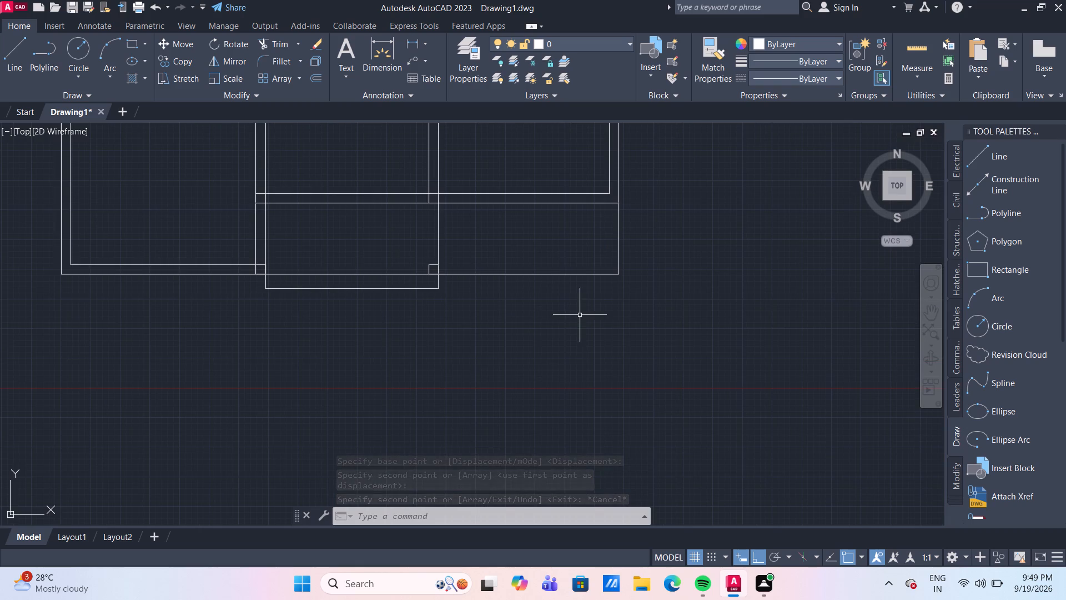
scroll(197, 250, "up", 2)
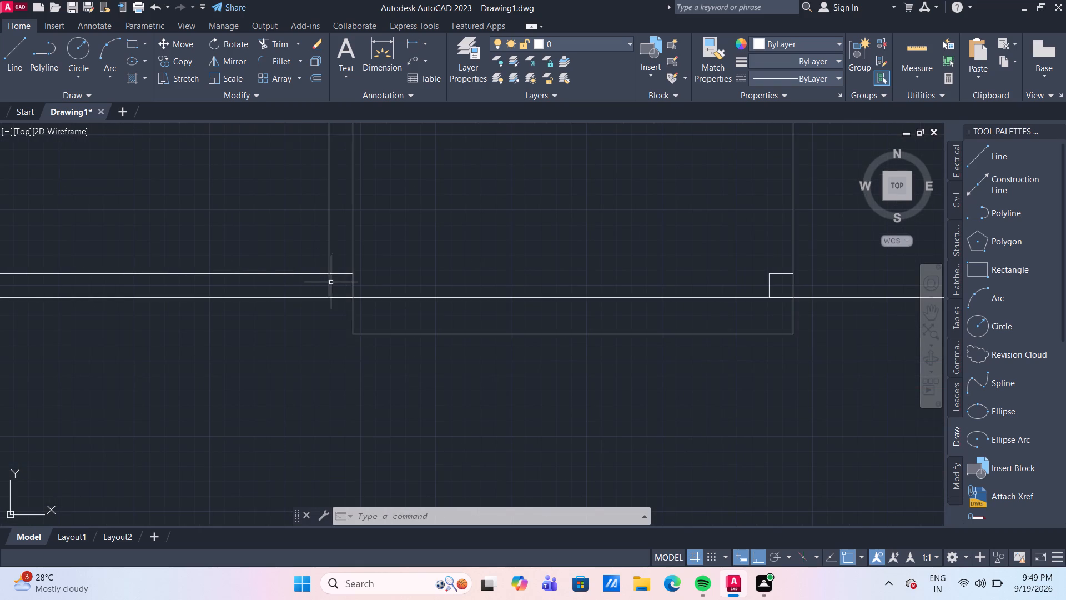
left_click(328, 282)
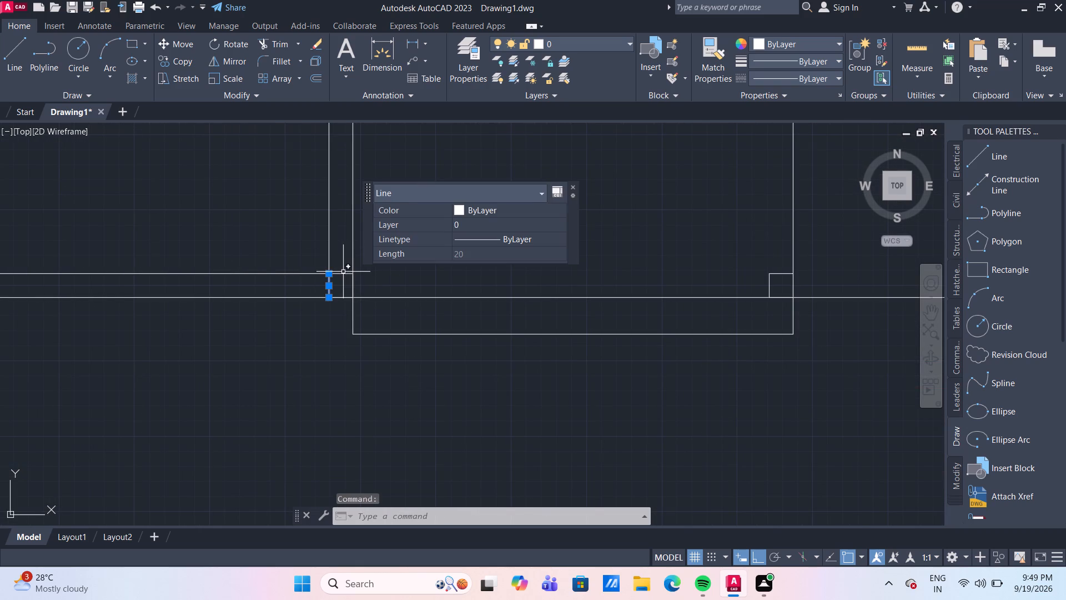
left_click(343, 273)
left_click(343, 298)
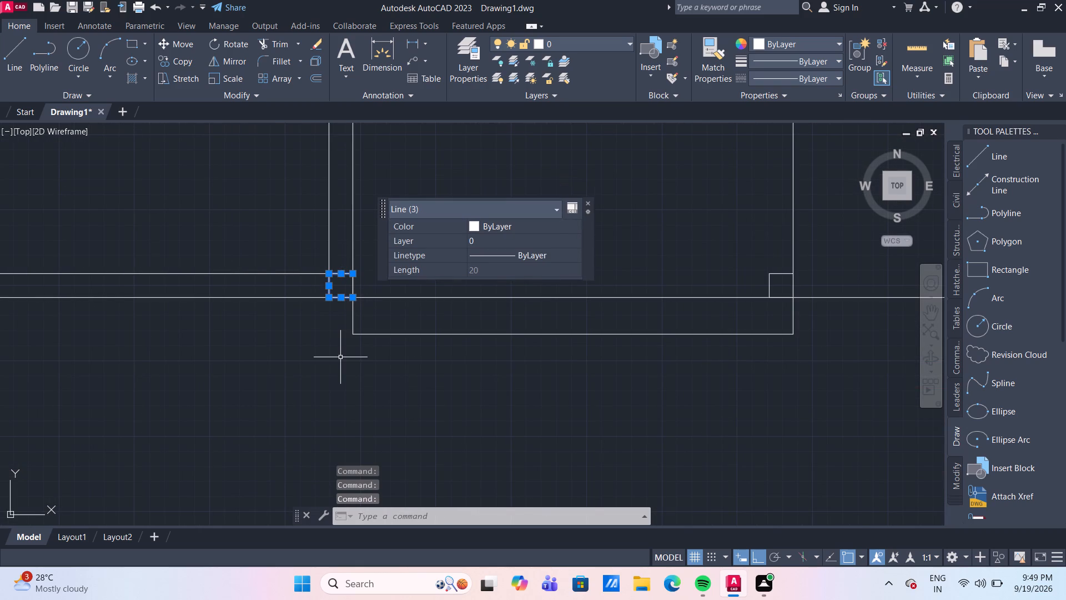
key("Delete")
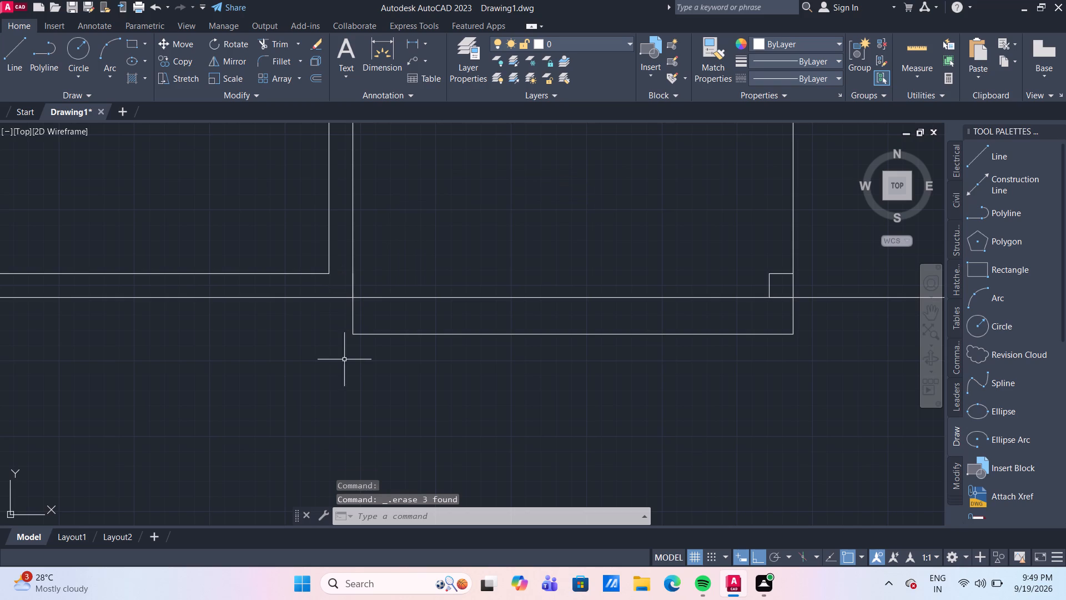
scroll(345, 359, "down", 3)
scroll(479, 371, "up", 1)
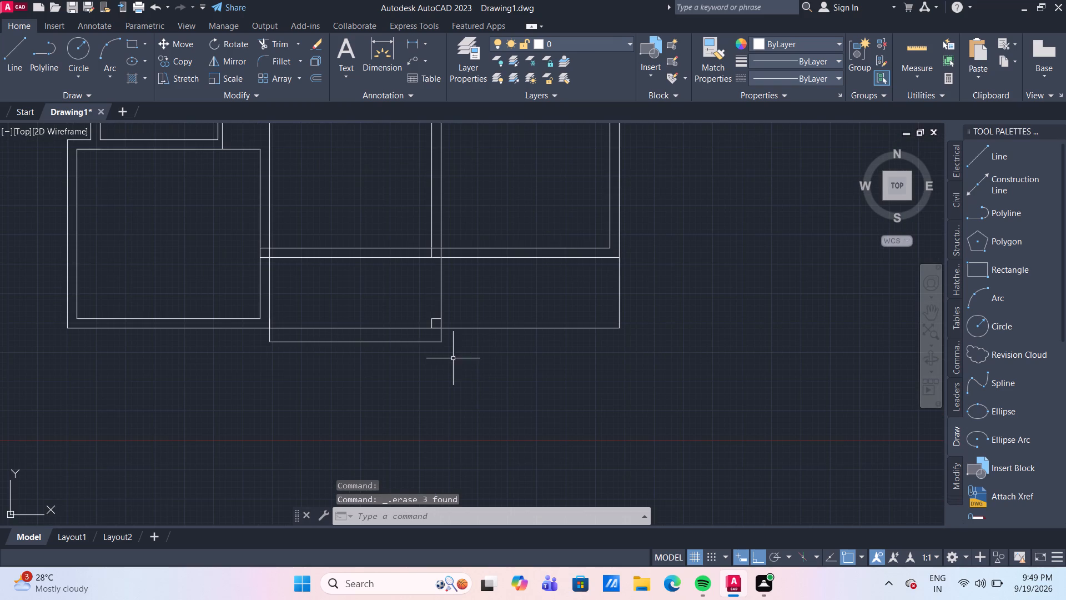
Trim away the outline's bottom-right corner lines beyond the projection's vertical wall line and below the lower-right room.
scroll(566, 406, "up", 1)
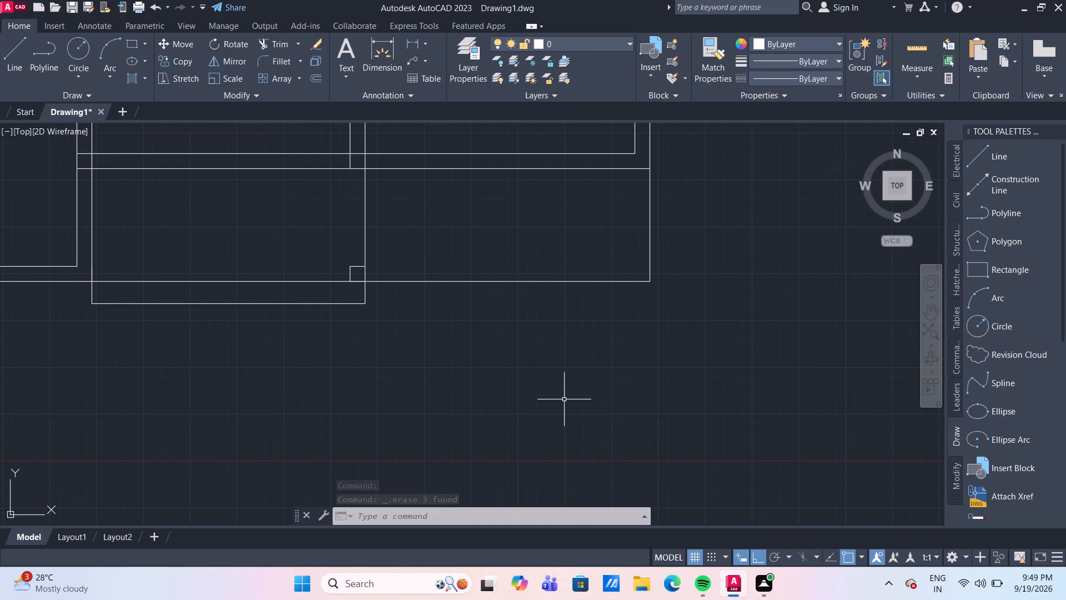
type("TR")
key("Return")
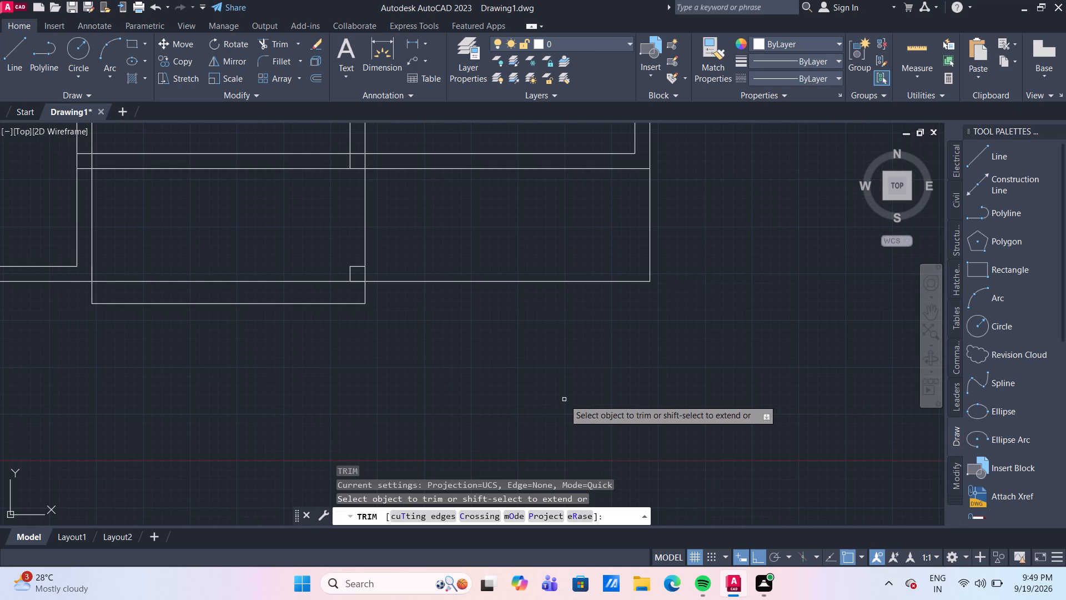
left_click(499, 345)
left_click(681, 198)
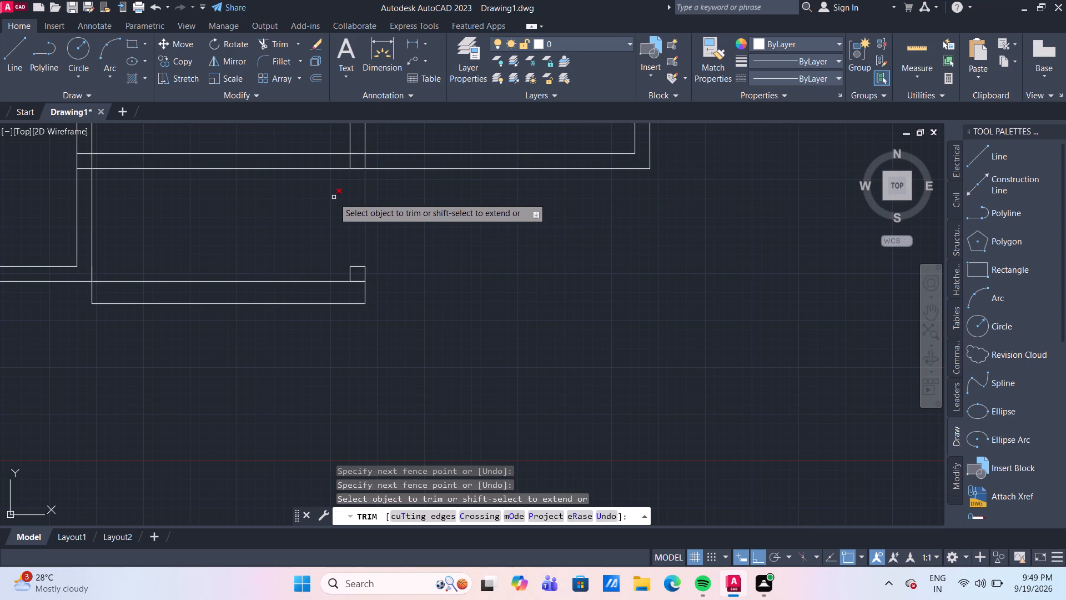
Trim the overlapping line segments where the lower-right room's left wall meets the bottom wall, opening the wall junction.
middle_click_drag(304, 203, 309, 326)
scroll(346, 291, "up", 1)
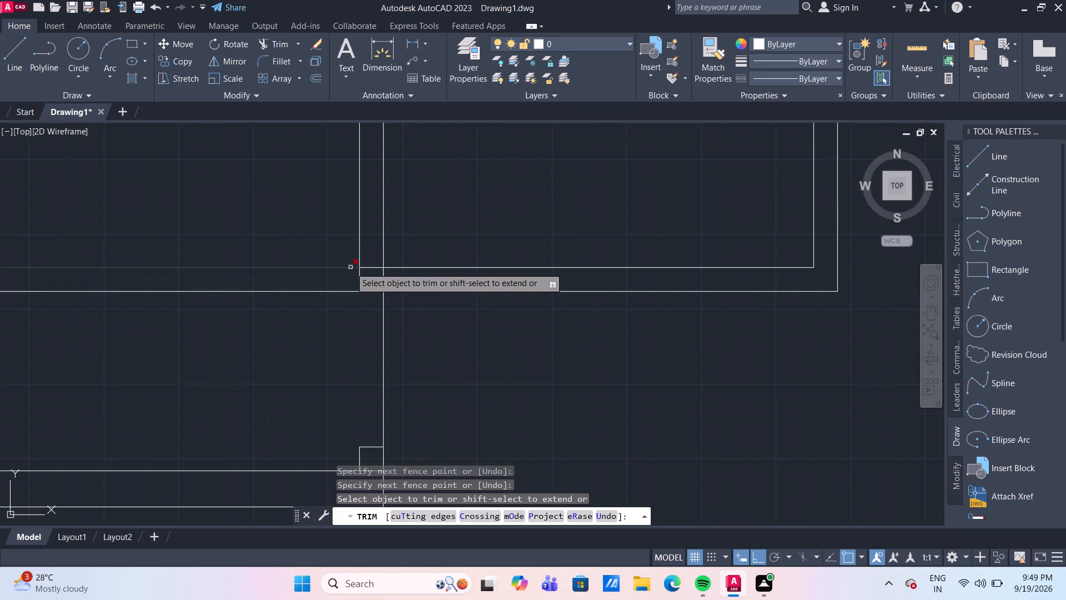
left_click(349, 277)
left_click(403, 279)
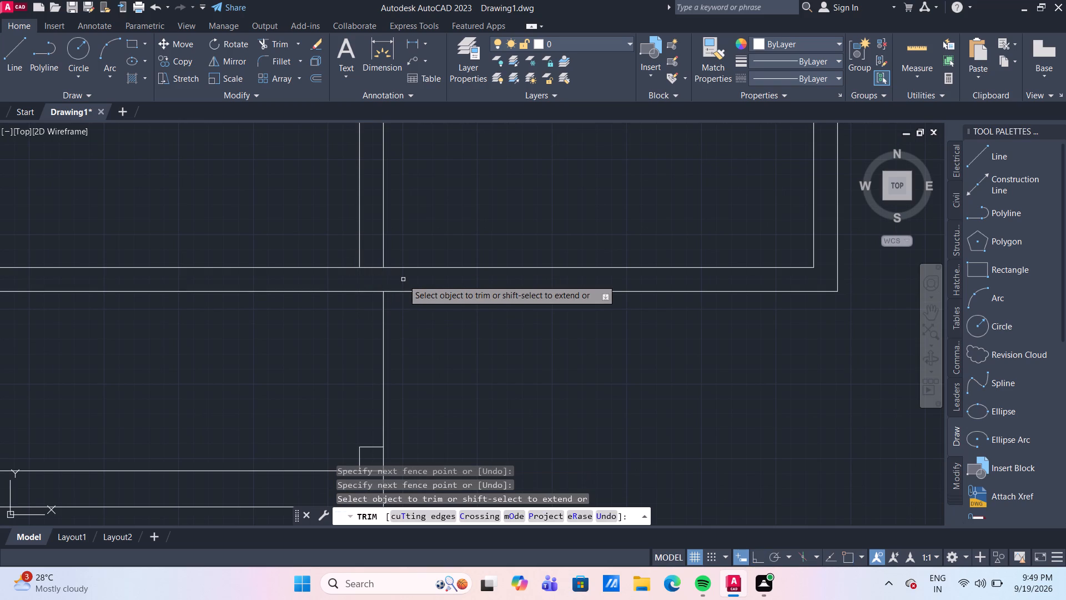
left_click(369, 267)
scroll(461, 318, "down", 2)
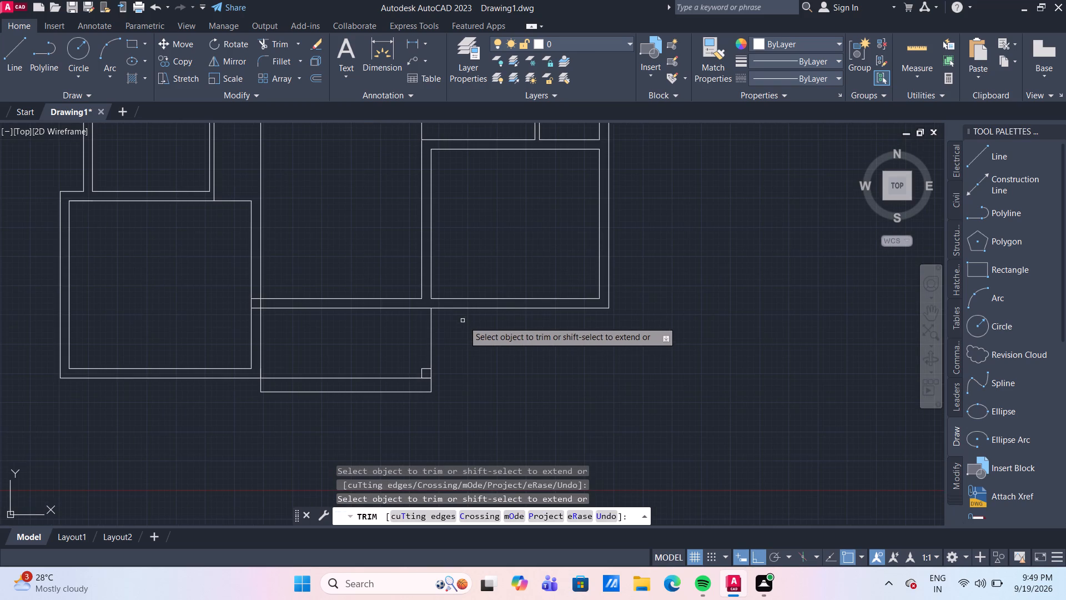
Trim the horizontal stubs and the vertical segment where the central space's bottom wall meets the lower-left room's right wall.
scroll(255, 323, "up", 3)
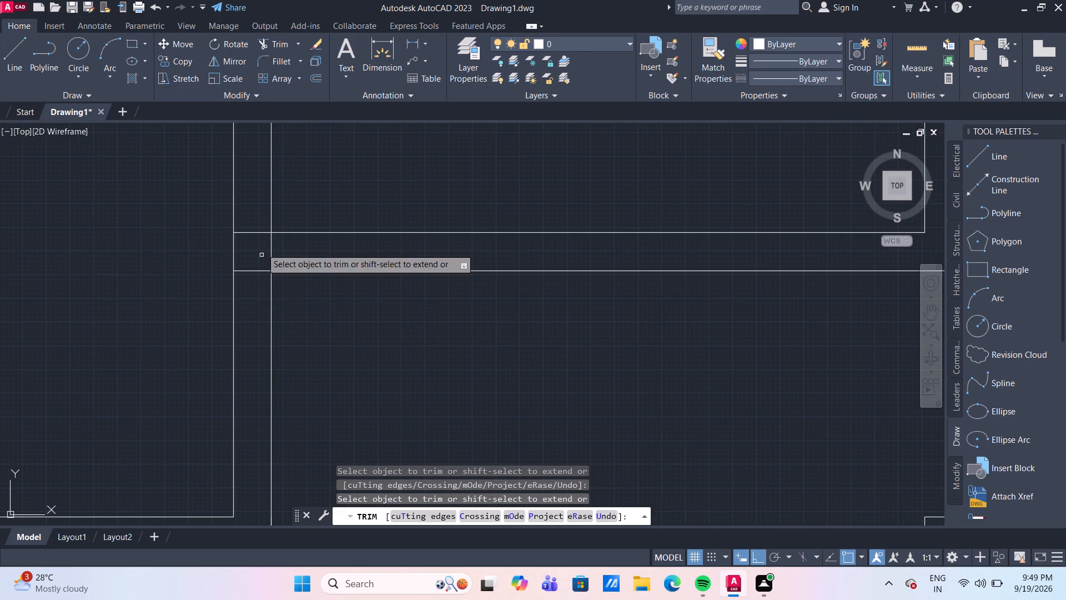
left_click_drag(248, 208, 252, 230)
left_click_drag(253, 299, 253, 294)
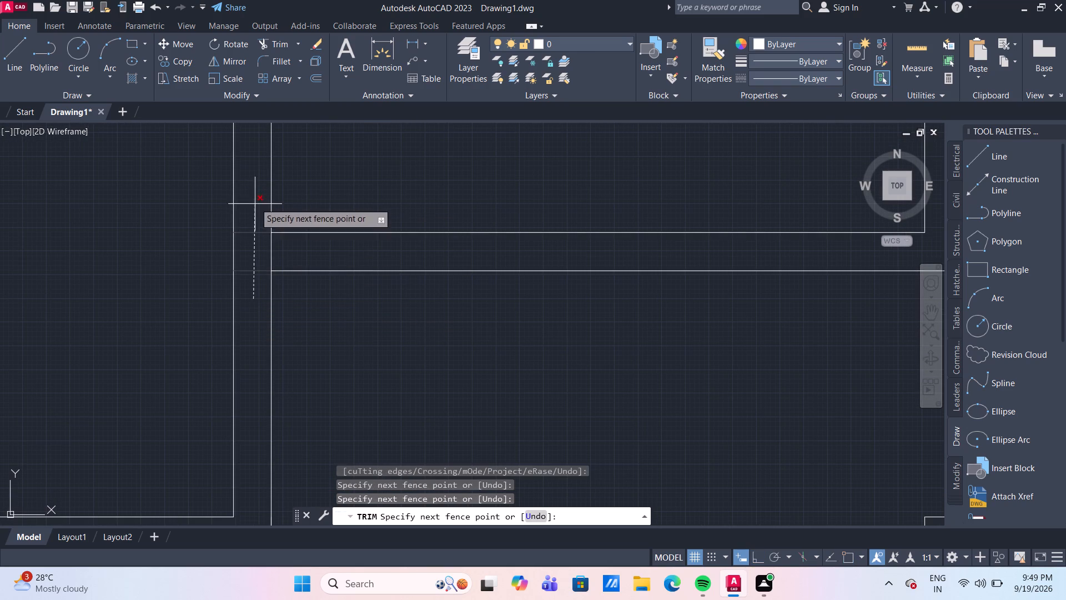
left_click(255, 202)
left_click(272, 252)
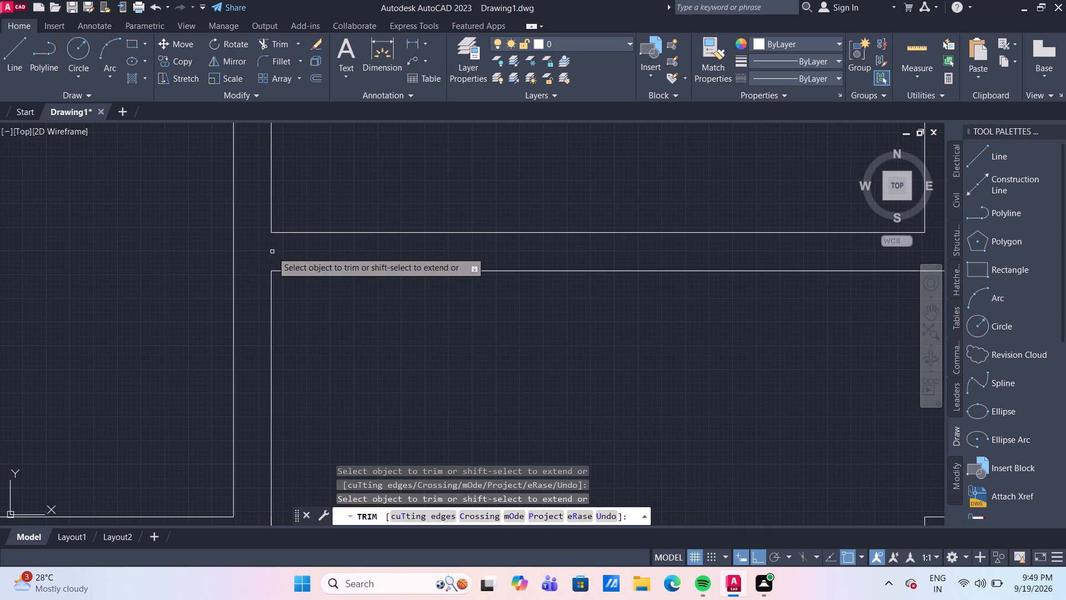
Trim the overlapping segments where the central space's two side walls meet the top outer wall.
scroll(314, 335, "down", 5)
scroll(344, 288, "up", 2)
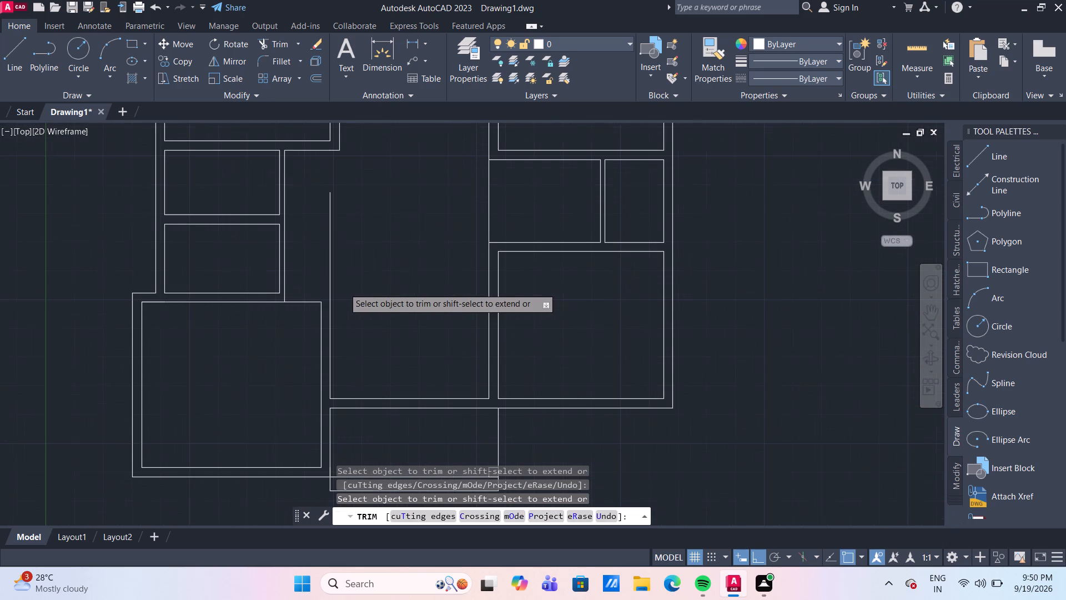
scroll(250, 293, "up", 1)
scroll(187, 224, "down", 2)
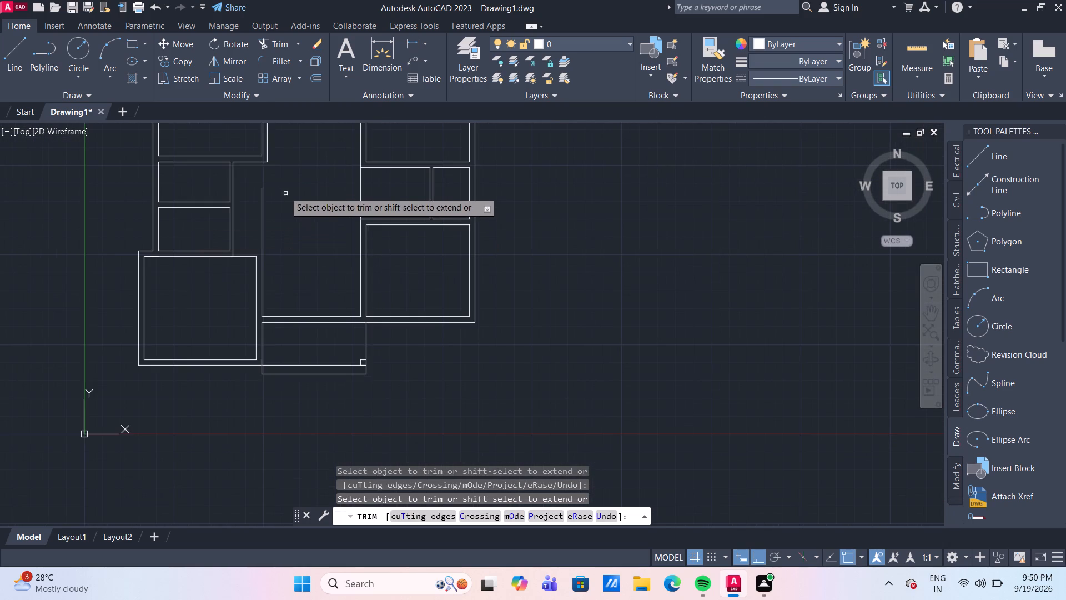
middle_click_drag(551, 204, 561, 286)
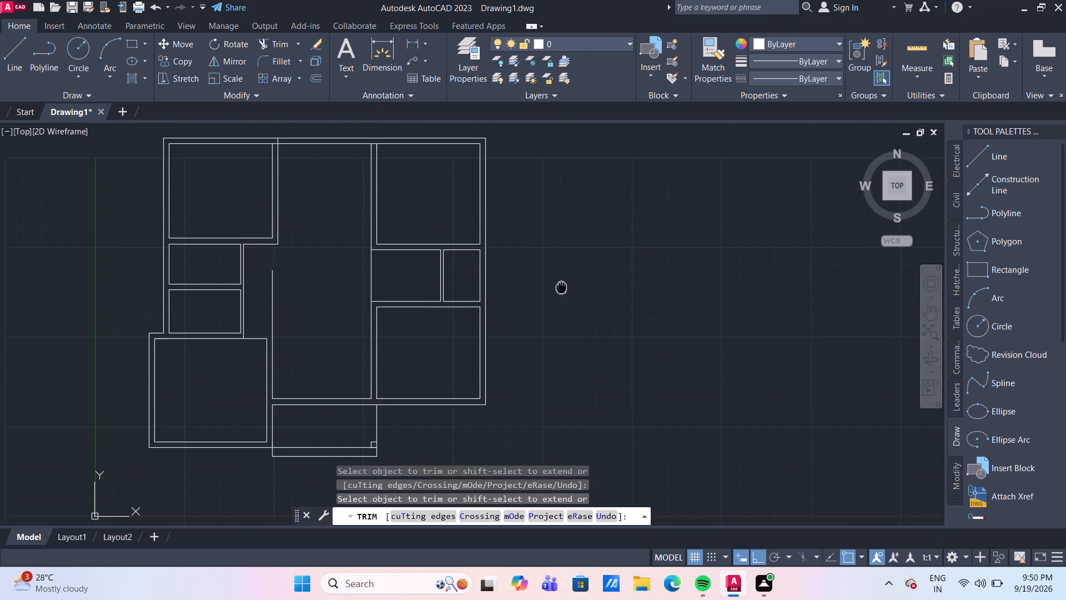
middle_click_drag(561, 286, 564, 302)
scroll(298, 176, "up", 2)
middle_click_drag(291, 170, 309, 263)
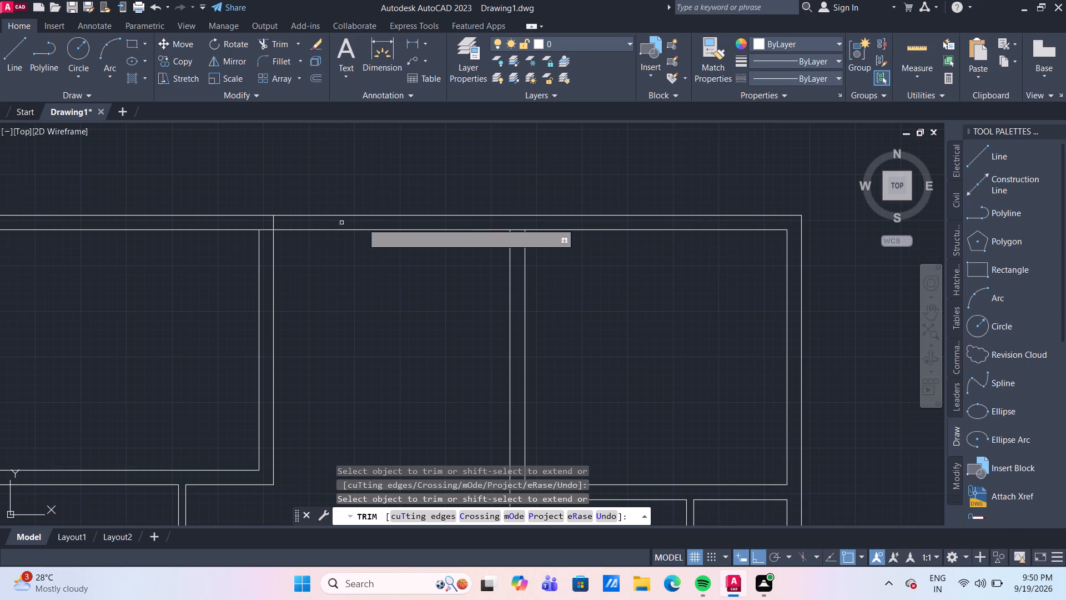
left_click(518, 231)
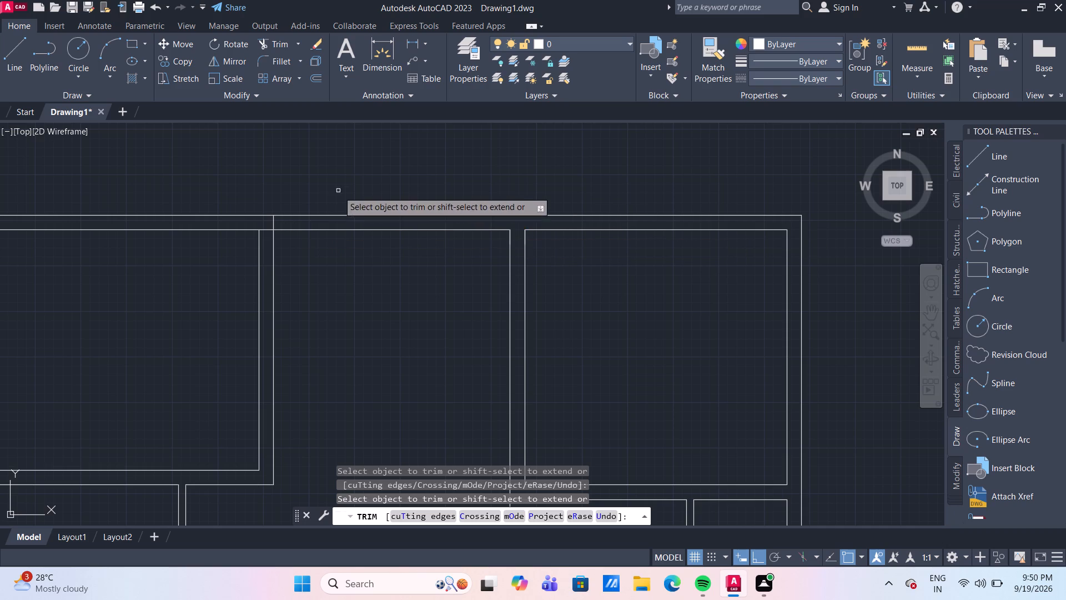
left_click(275, 221)
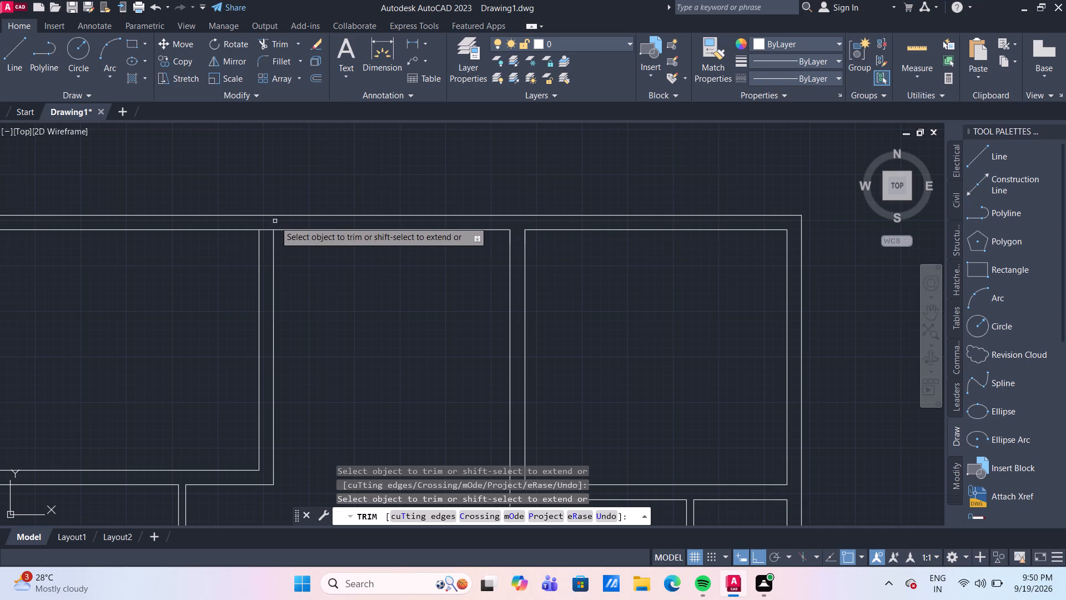
left_click(269, 231)
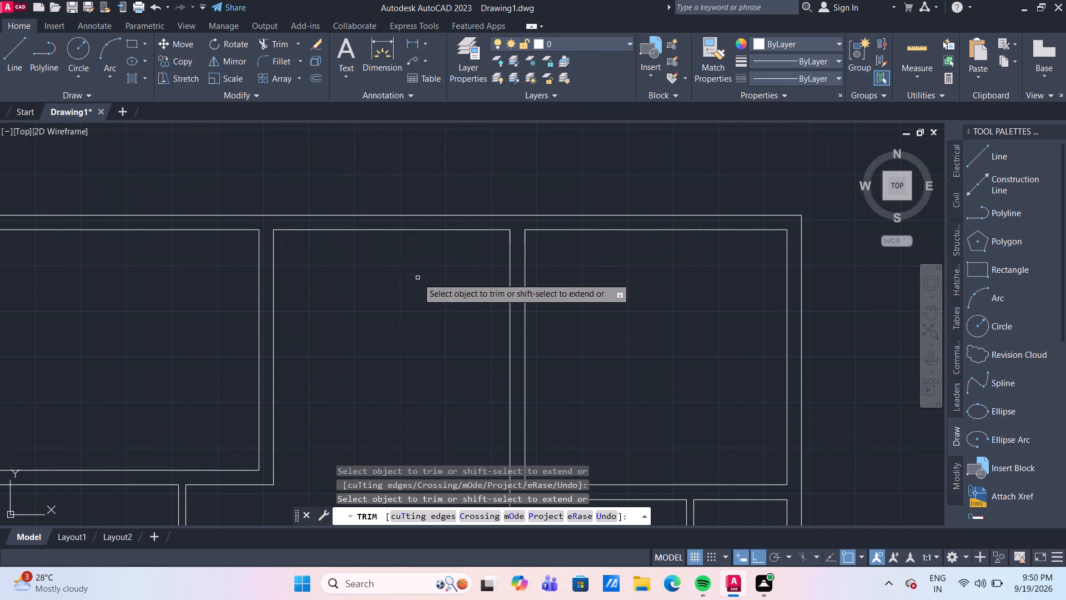
scroll(416, 285, "down", 2)
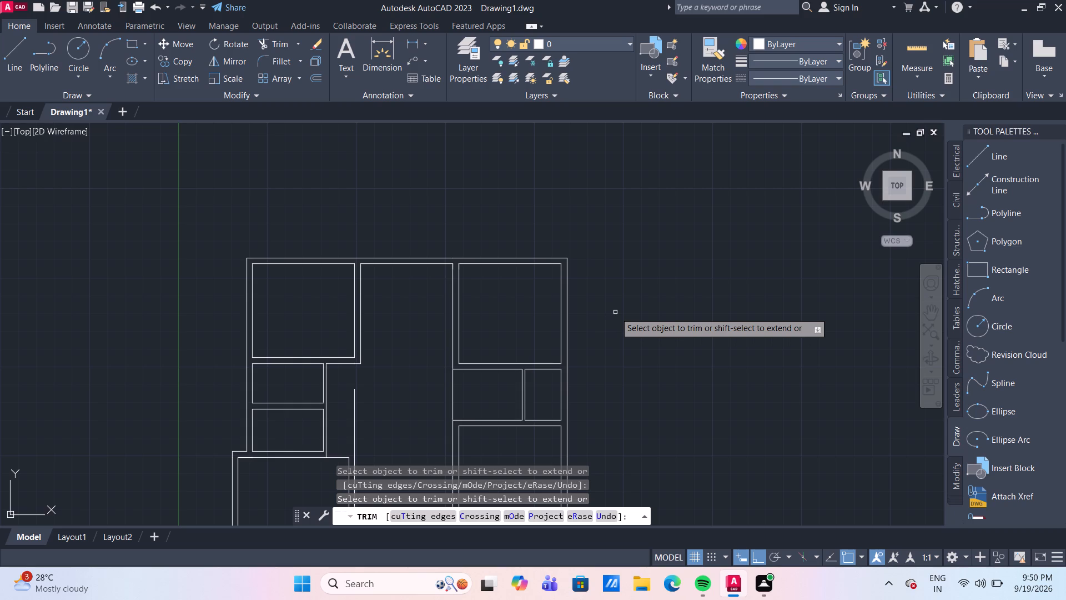
key("Escape")
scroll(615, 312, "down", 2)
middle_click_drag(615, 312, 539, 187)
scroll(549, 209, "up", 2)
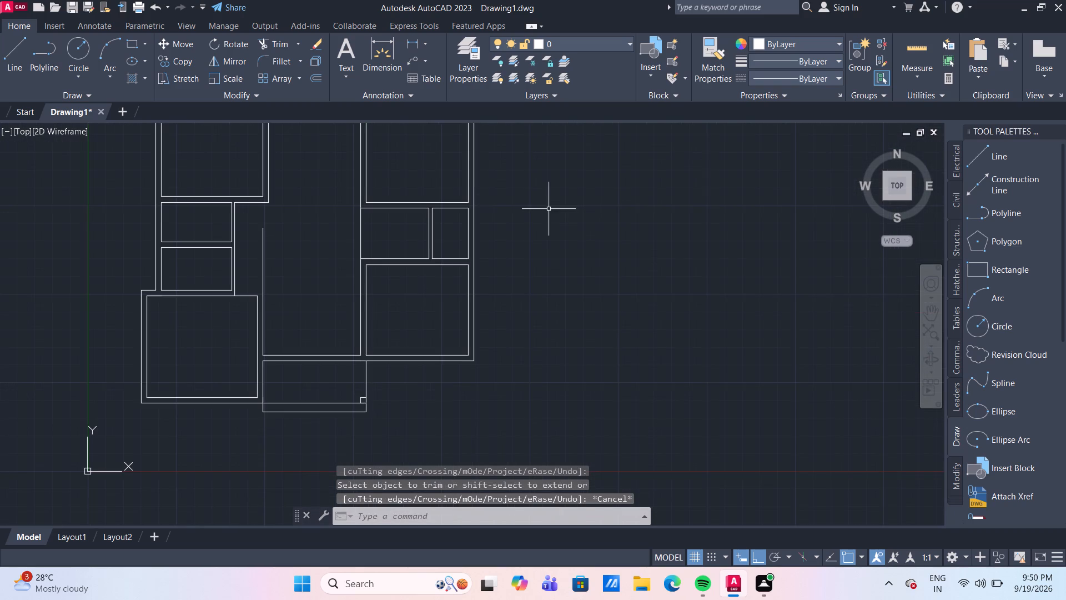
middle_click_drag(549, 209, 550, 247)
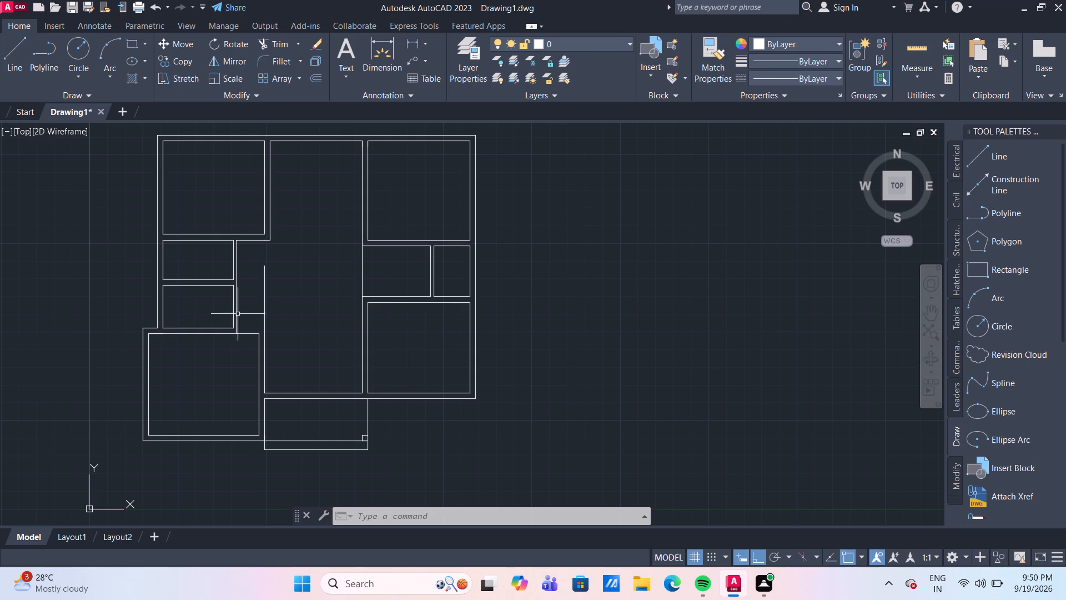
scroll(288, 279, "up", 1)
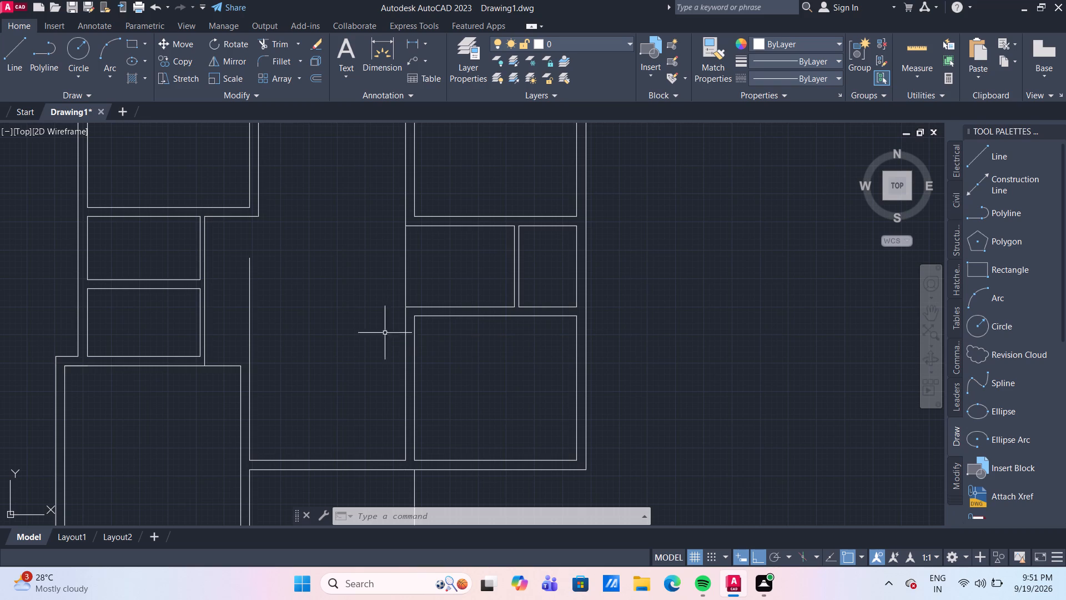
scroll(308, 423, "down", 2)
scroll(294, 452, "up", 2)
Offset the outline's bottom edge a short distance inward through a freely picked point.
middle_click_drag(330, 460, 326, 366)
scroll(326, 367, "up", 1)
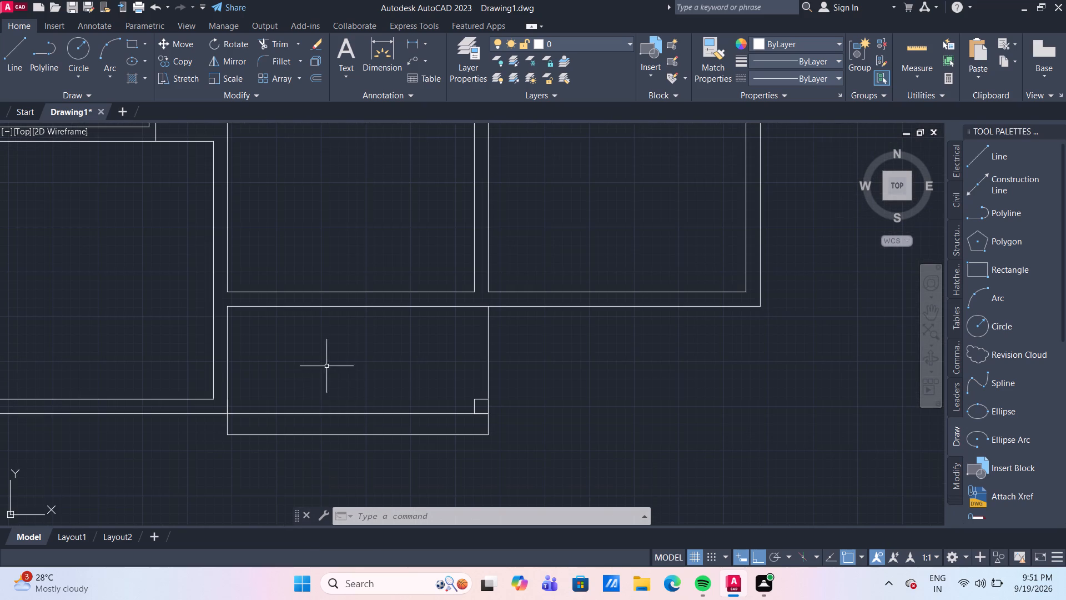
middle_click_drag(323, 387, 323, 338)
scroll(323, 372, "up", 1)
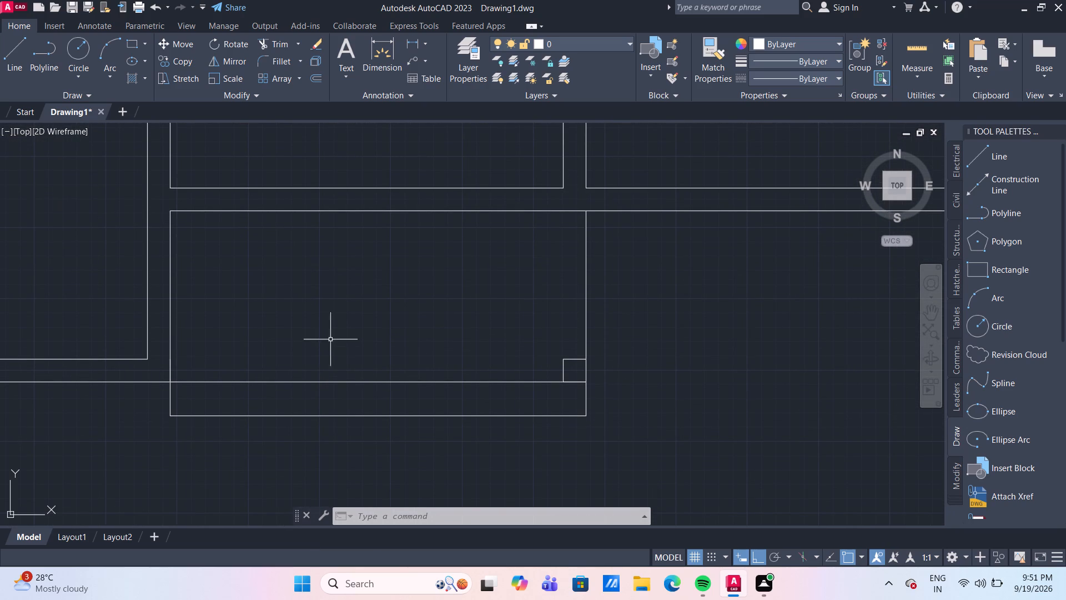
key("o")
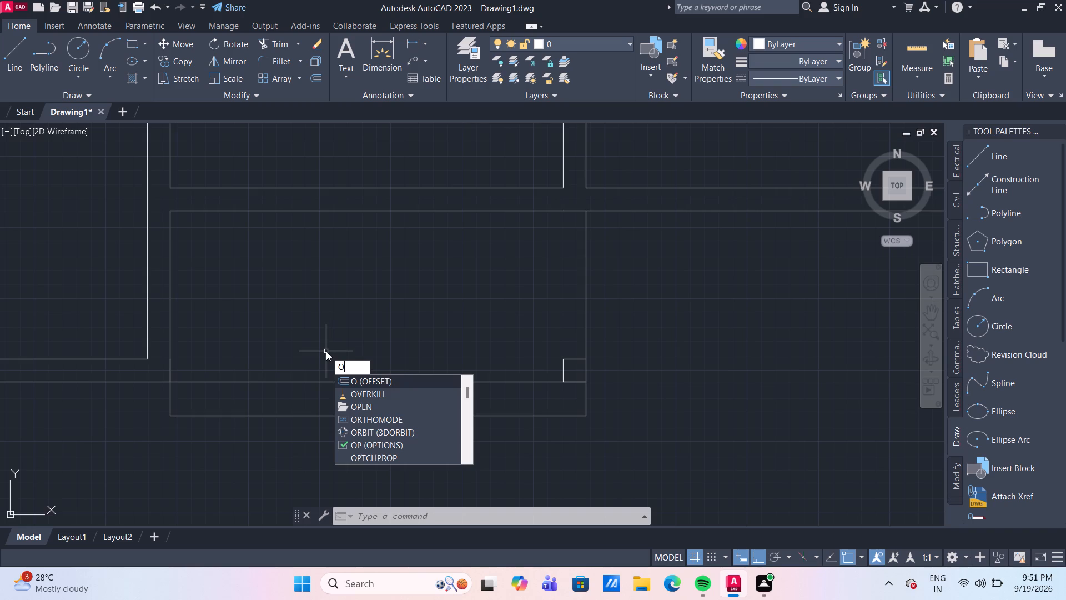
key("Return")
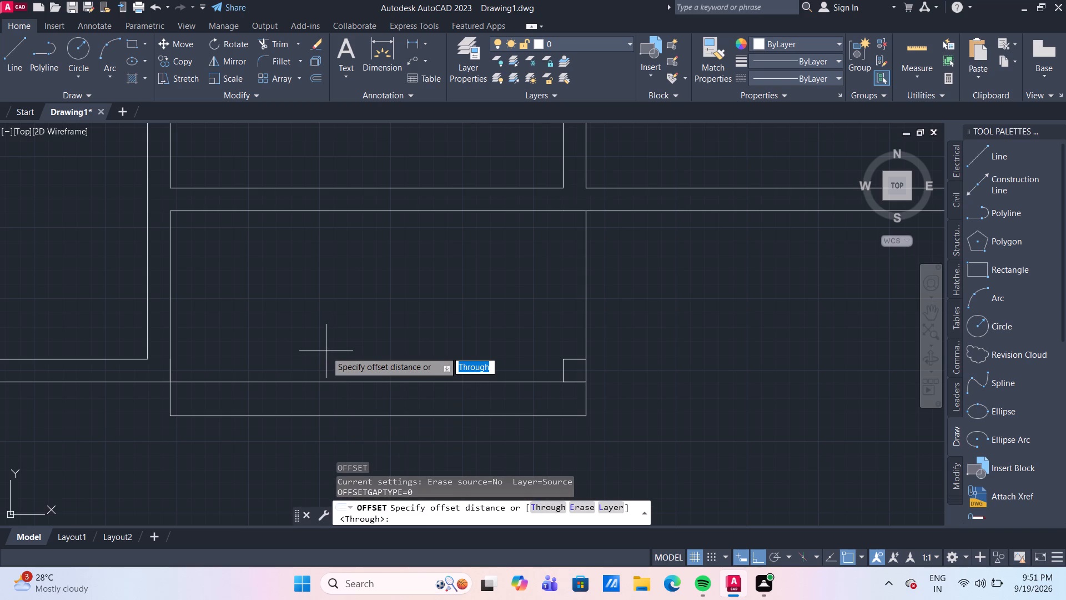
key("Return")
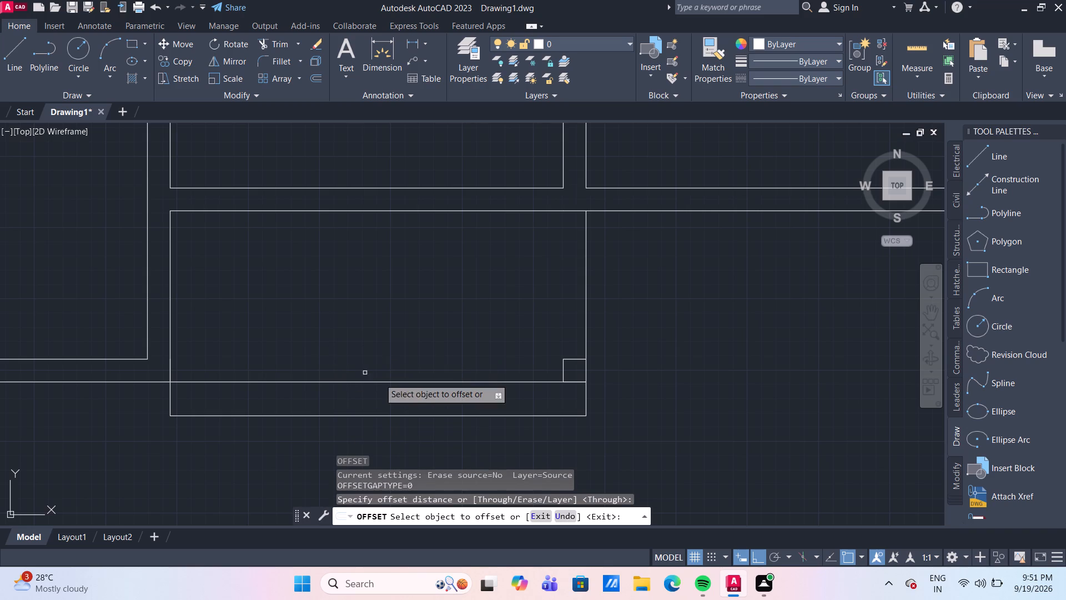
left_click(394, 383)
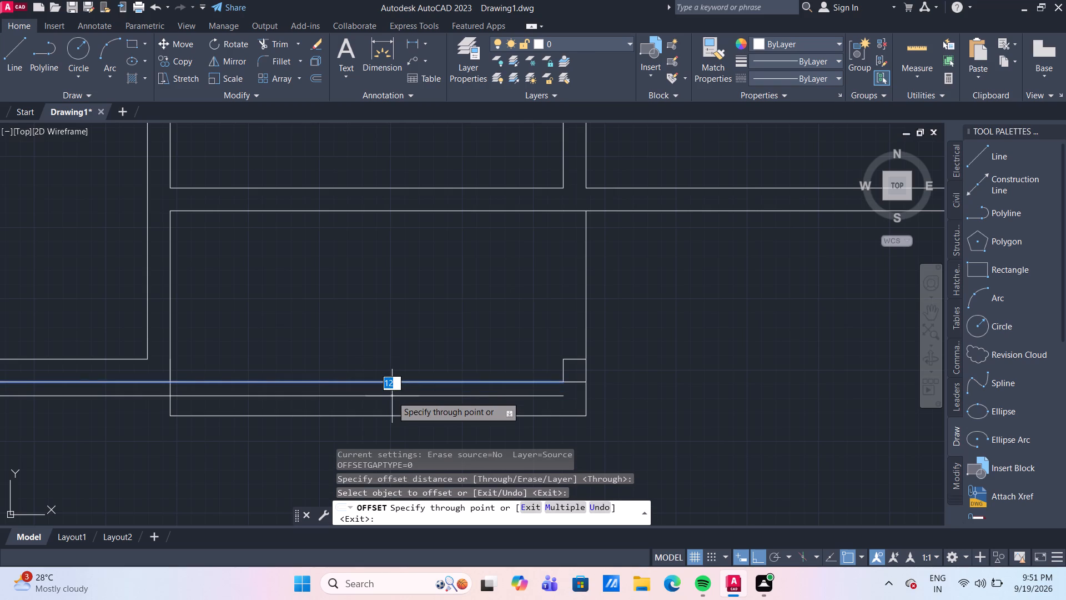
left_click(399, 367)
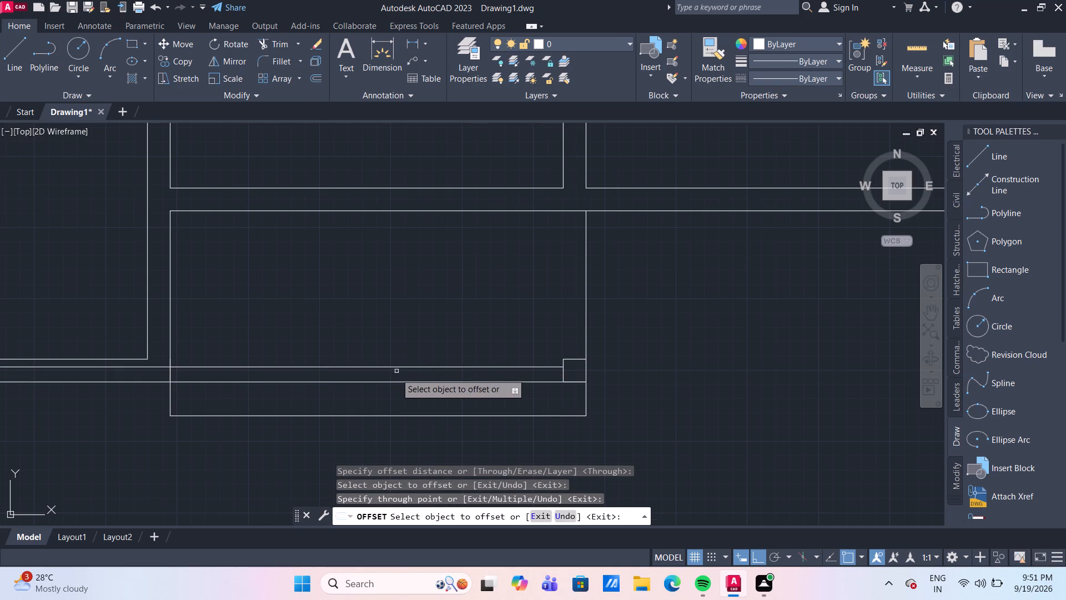
Offset the projection's bottom edge 15 upward into the projection.
left_click(413, 418)
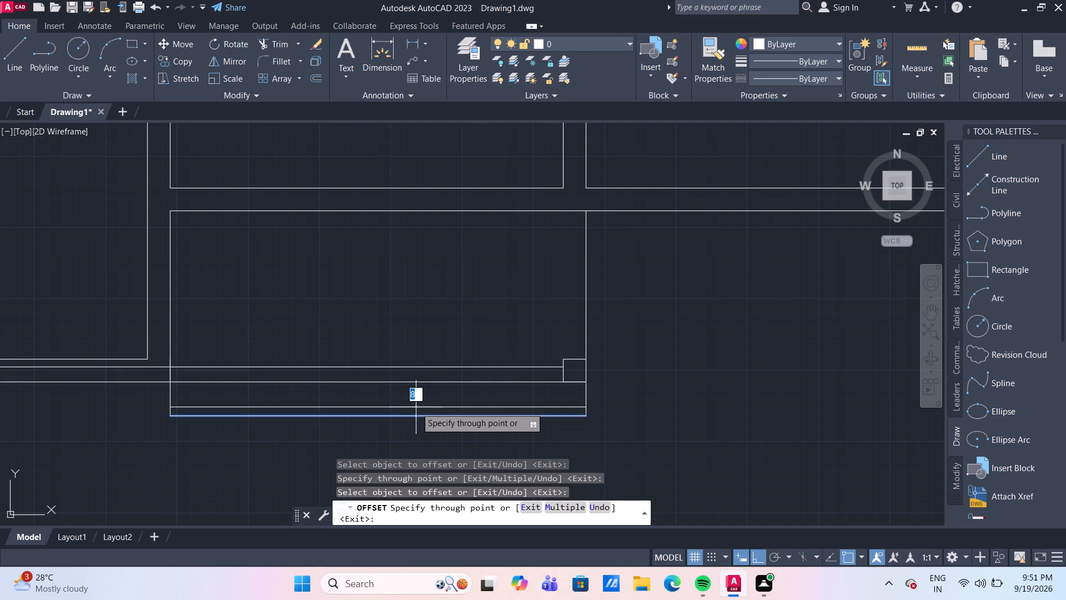
type("15")
key("Return")
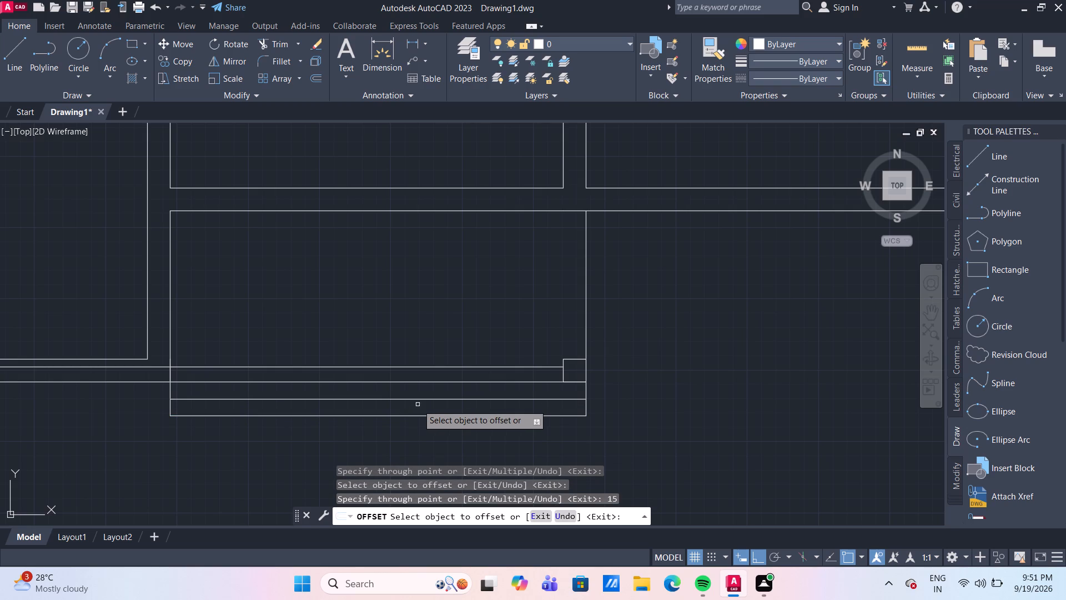
key("Escape")
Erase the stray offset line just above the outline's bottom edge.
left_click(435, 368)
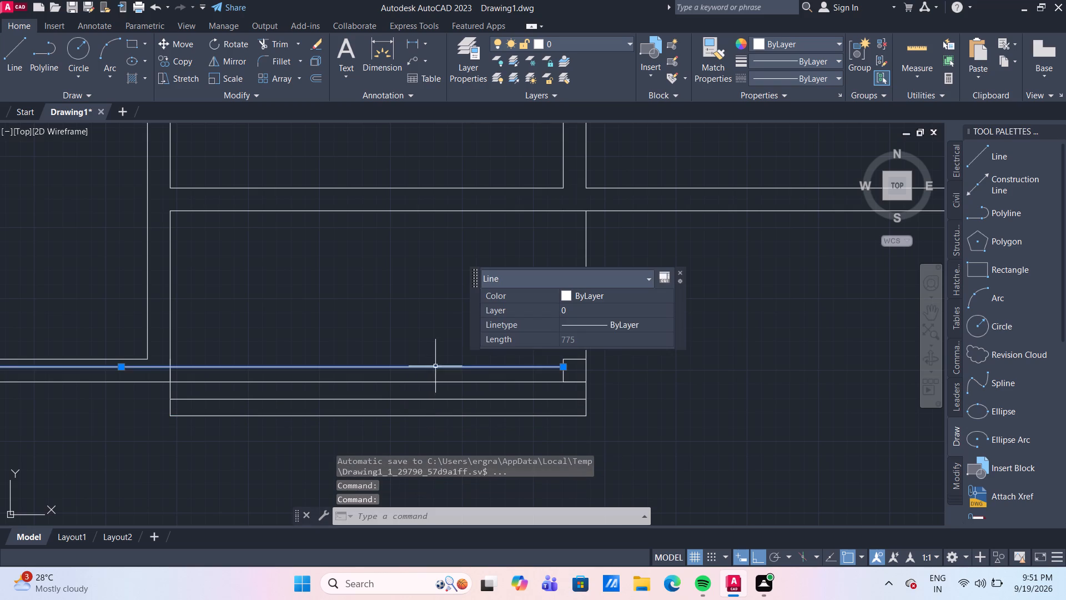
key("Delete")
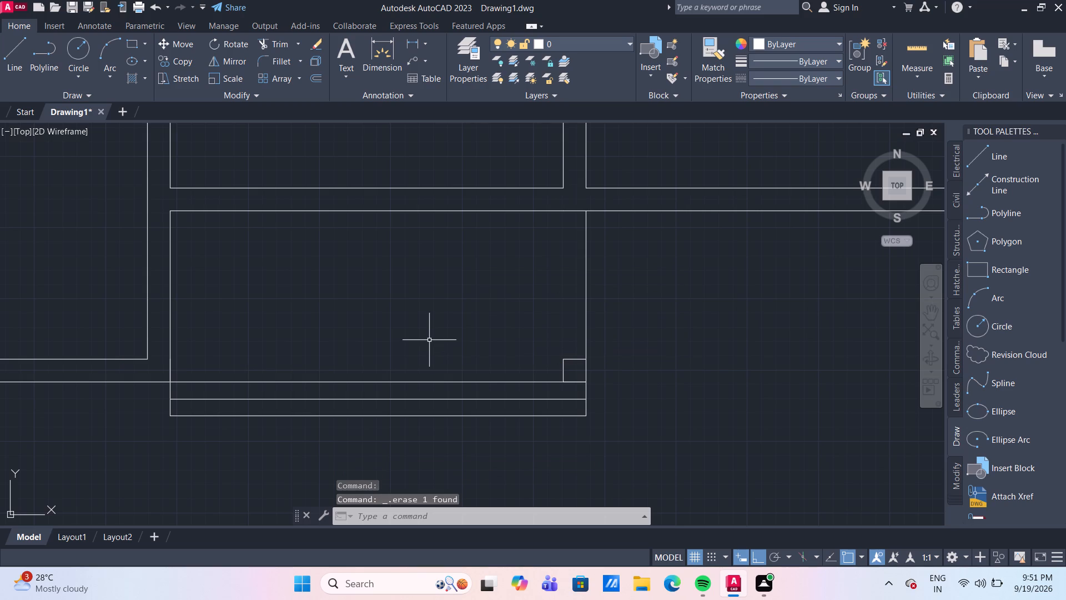
Offset the short lower segment of the bottom projection's left edge 20 outward to the left.
middle_click_drag(210, 302, 356, 292)
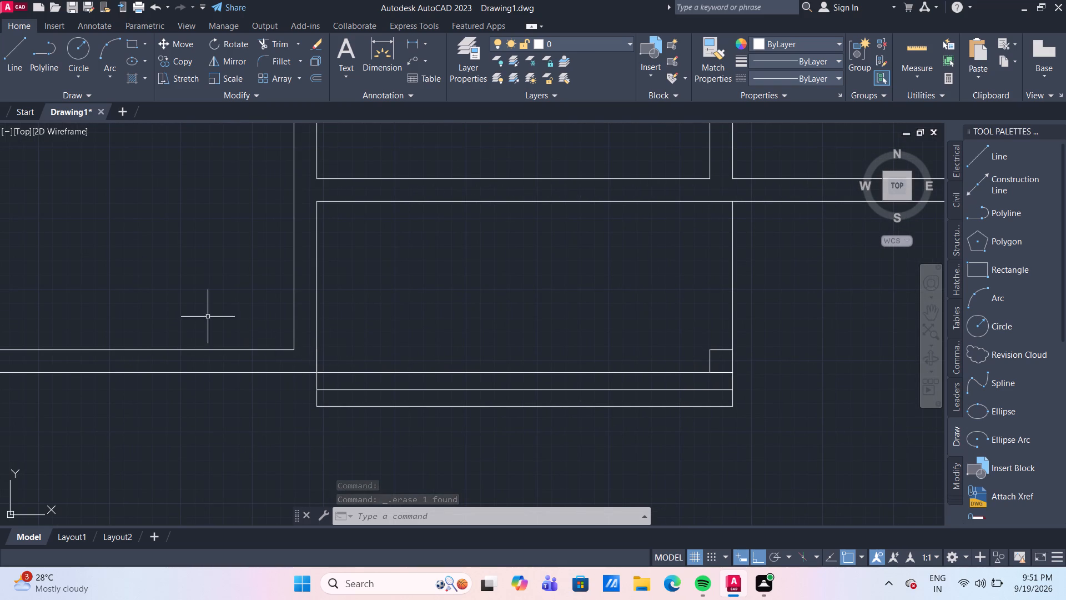
key("o")
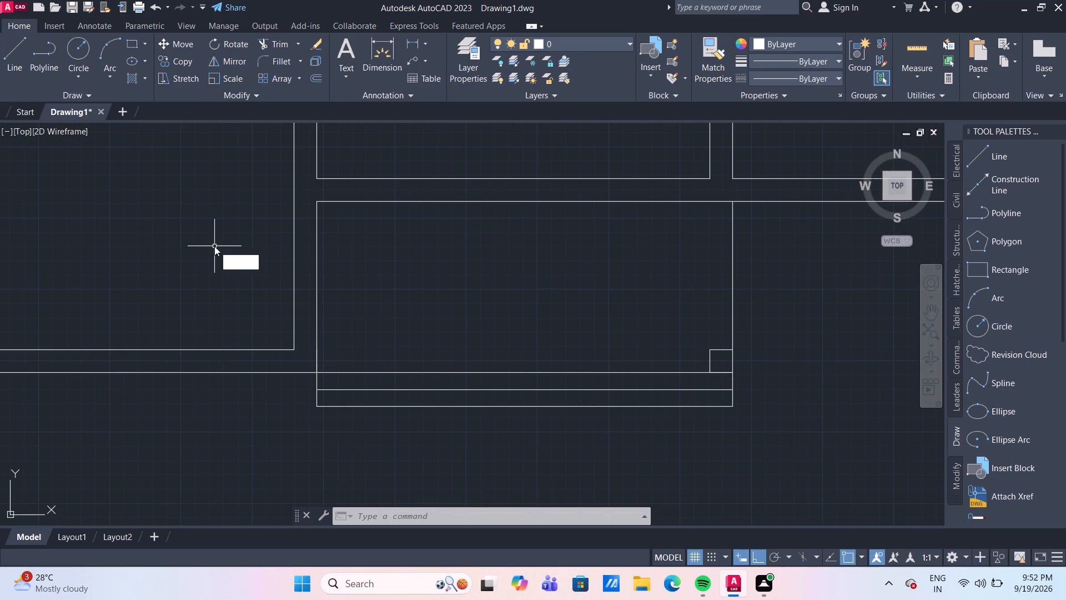
key("Return")
key("Return")
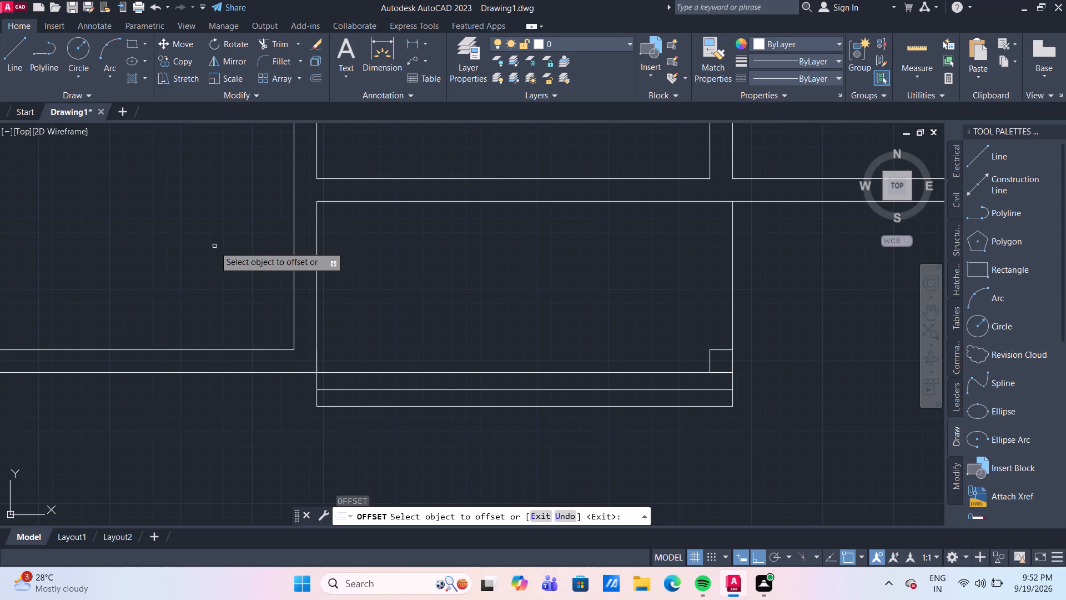
left_click(317, 398)
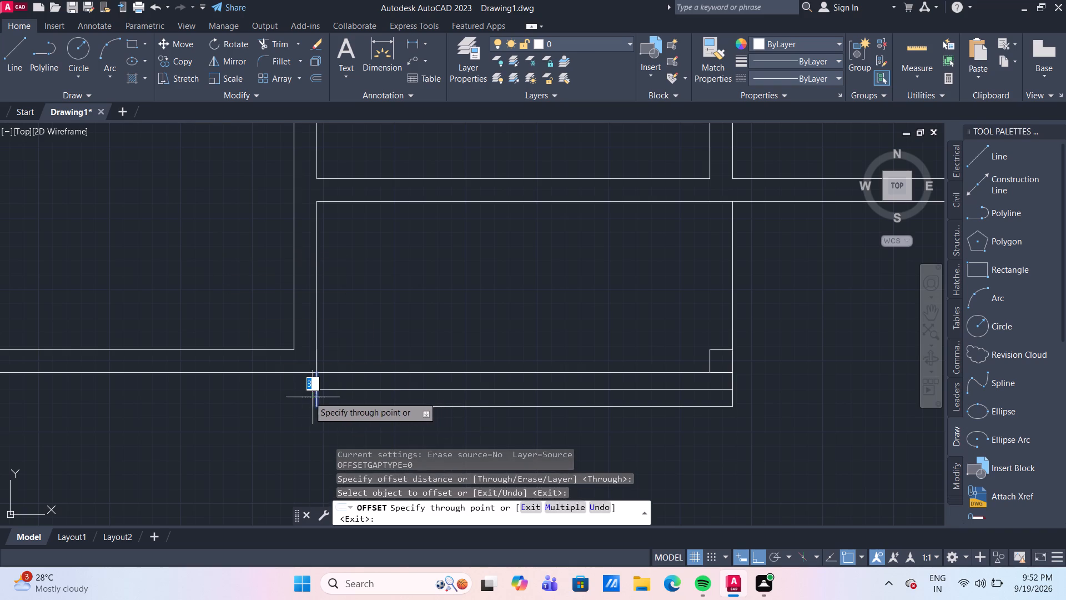
type("20")
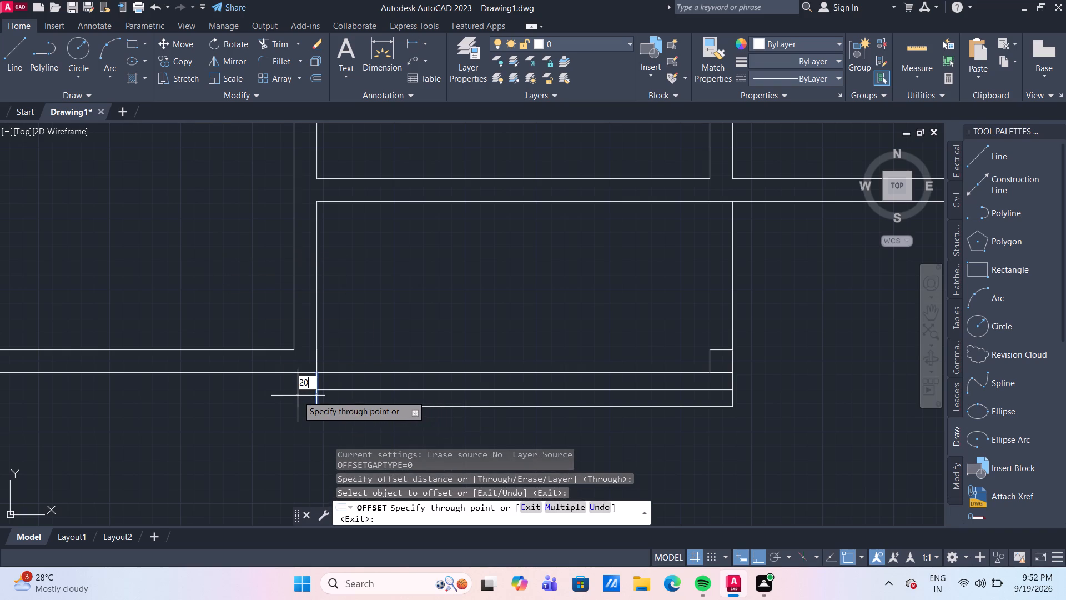
key("Return")
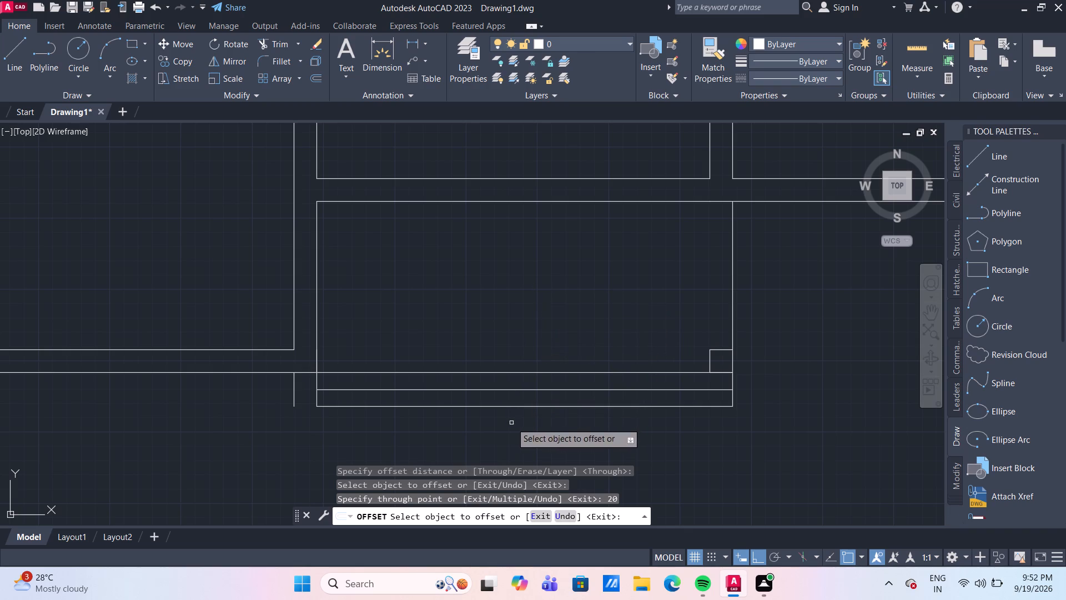
Offset the projection's bottom edge 15 downward, and offset the resulting line another 15 downward.
middle_click_drag(511, 423, 491, 348)
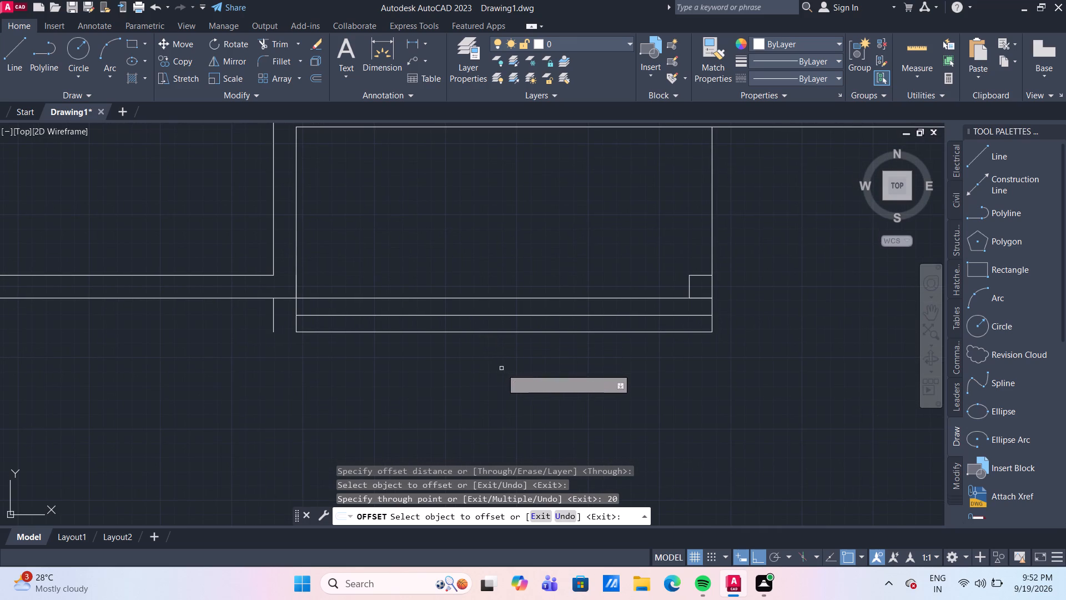
left_click(519, 333)
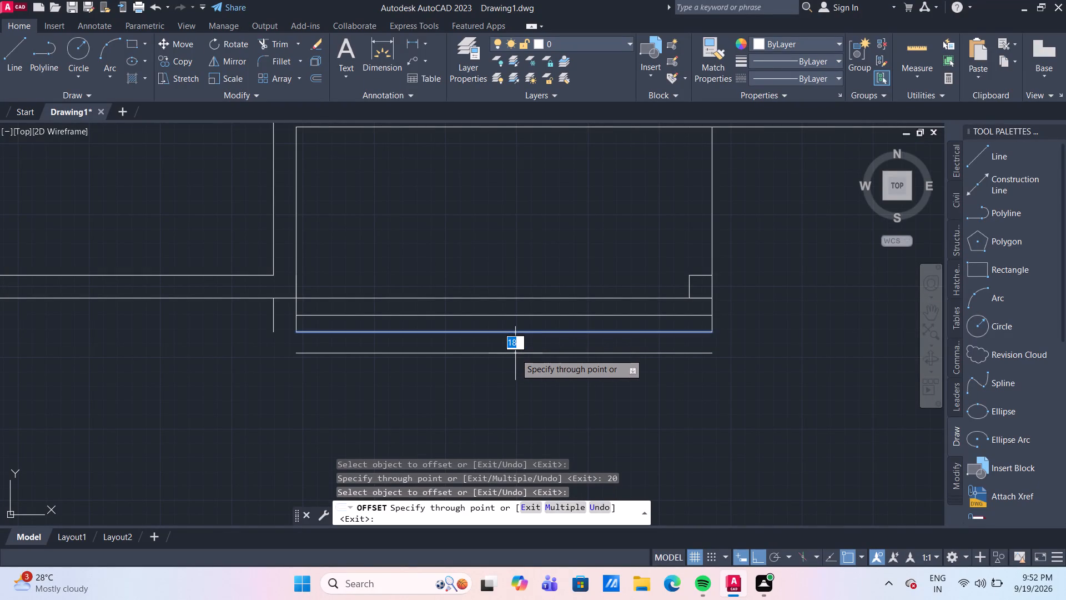
type("15")
key("Return")
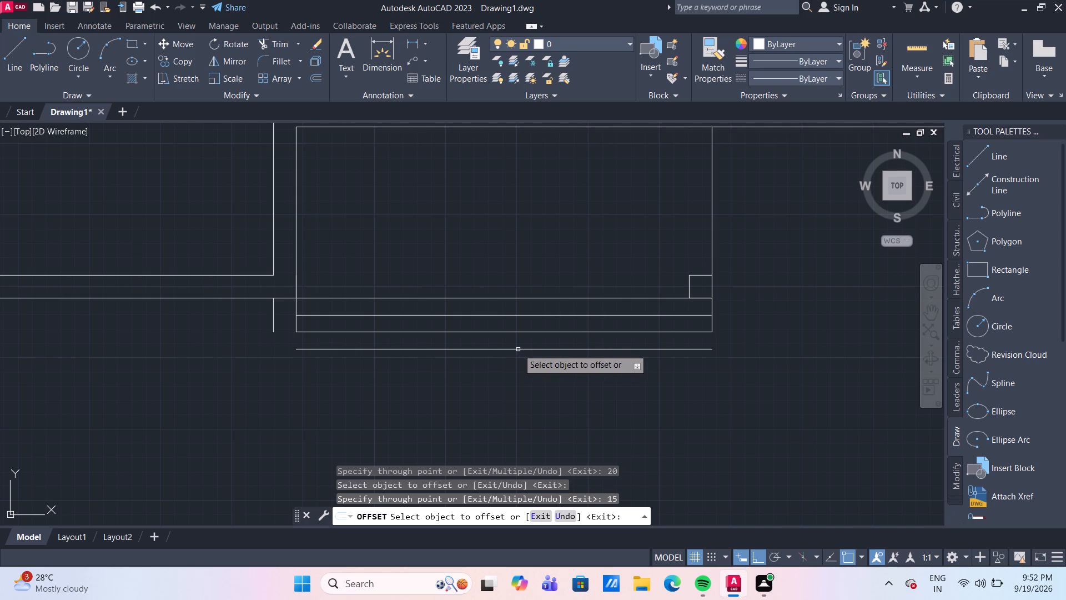
left_click(518, 349)
type("15")
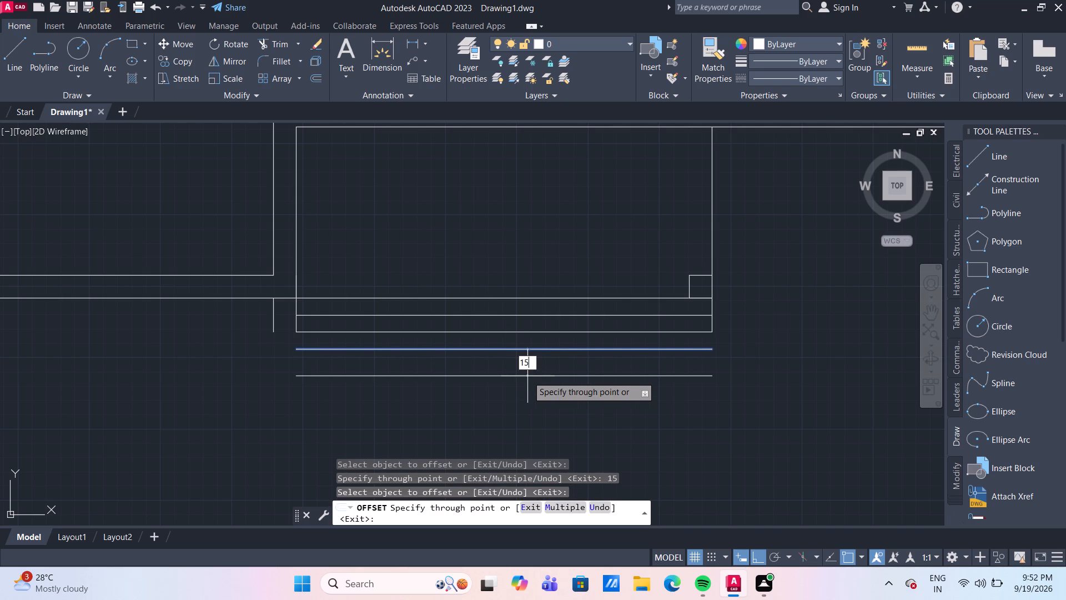
key("Return")
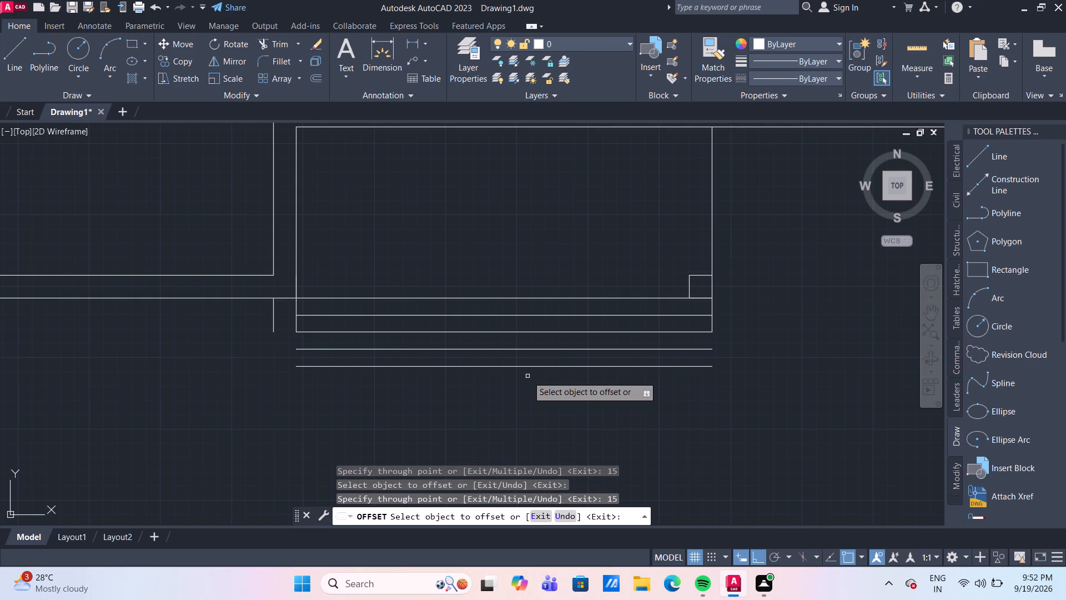
key("Escape")
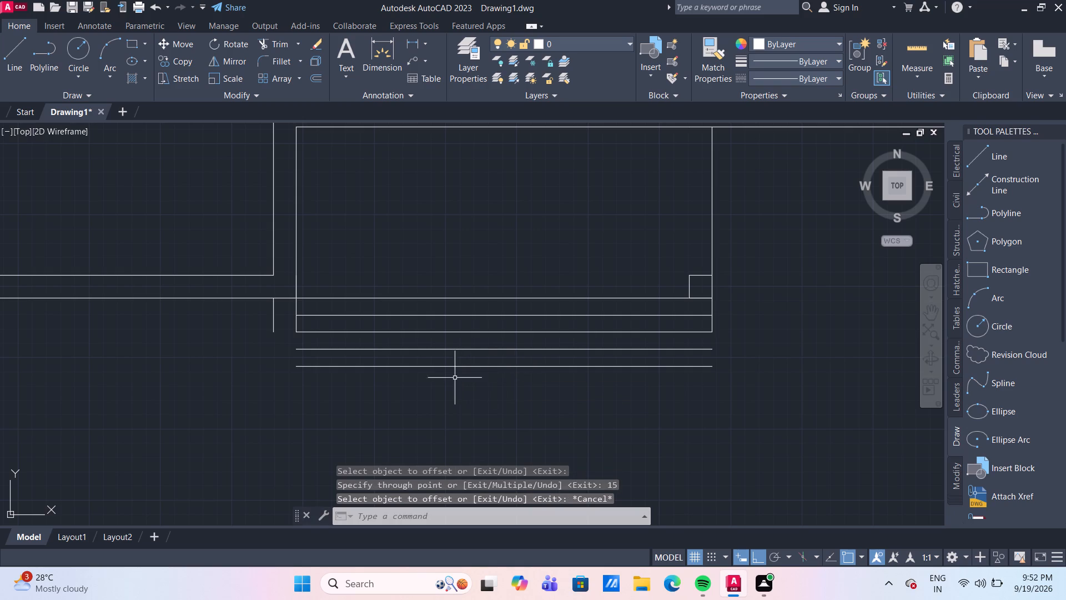
Trim away the two horizontal lines crossing the projection just above its bottom edge.
left_click(490, 299)
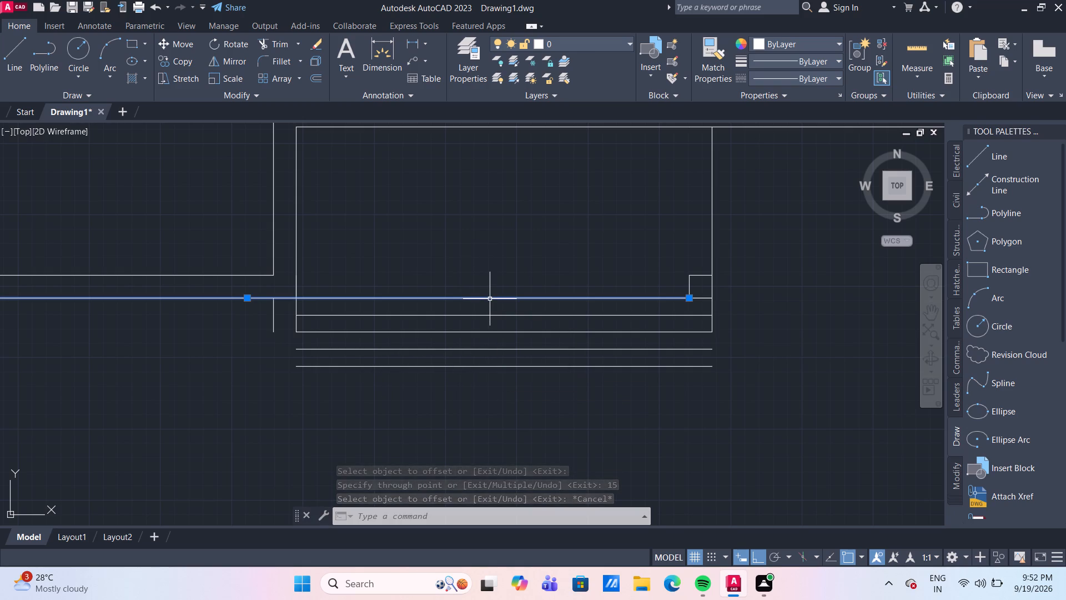
key("Escape")
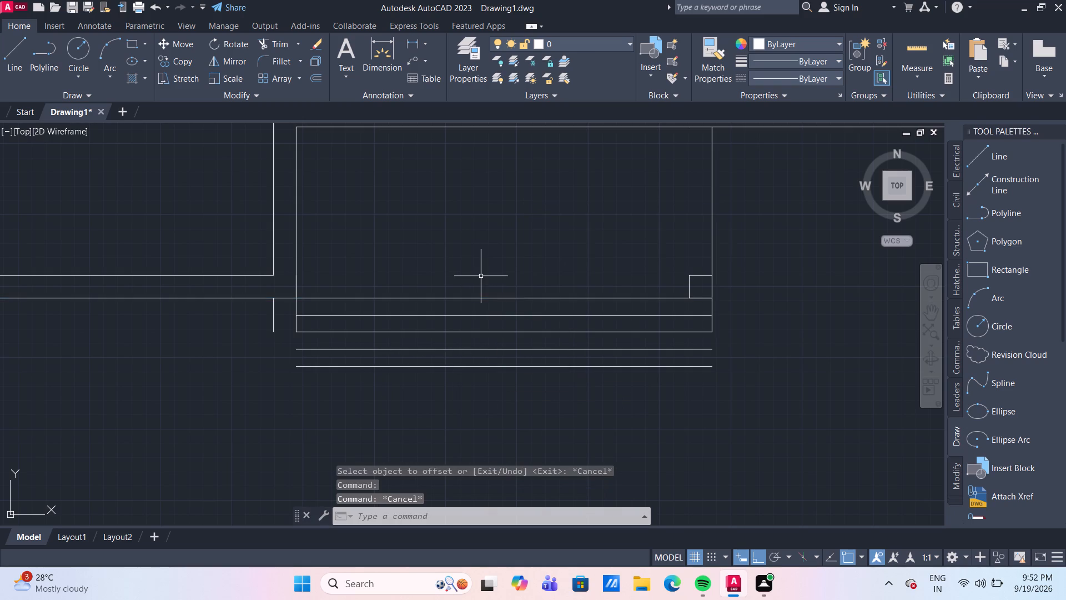
type("TR")
key("Return")
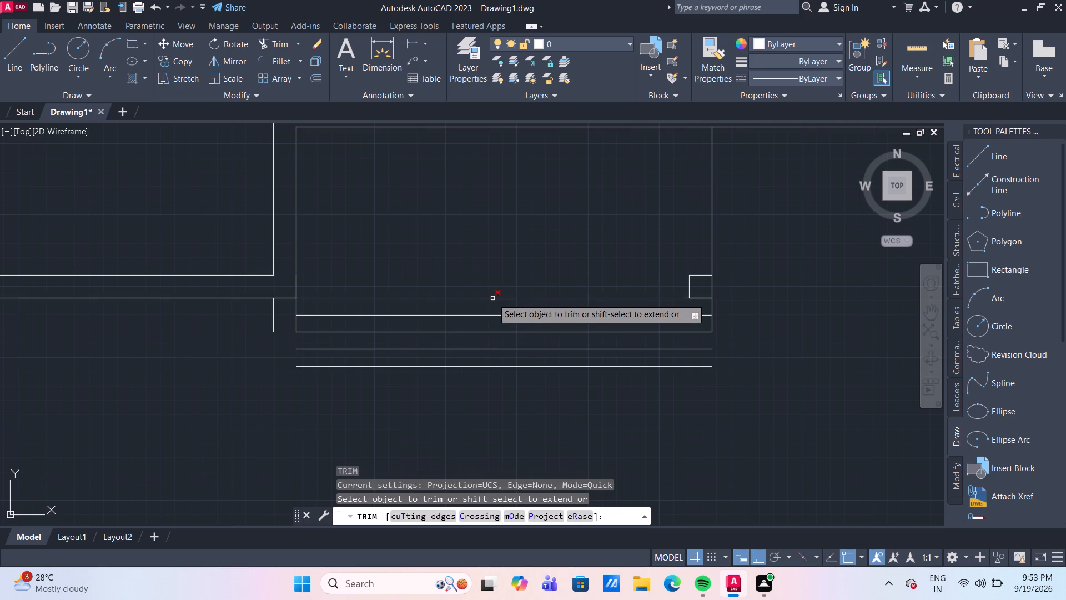
left_click(492, 298)
left_click(497, 316)
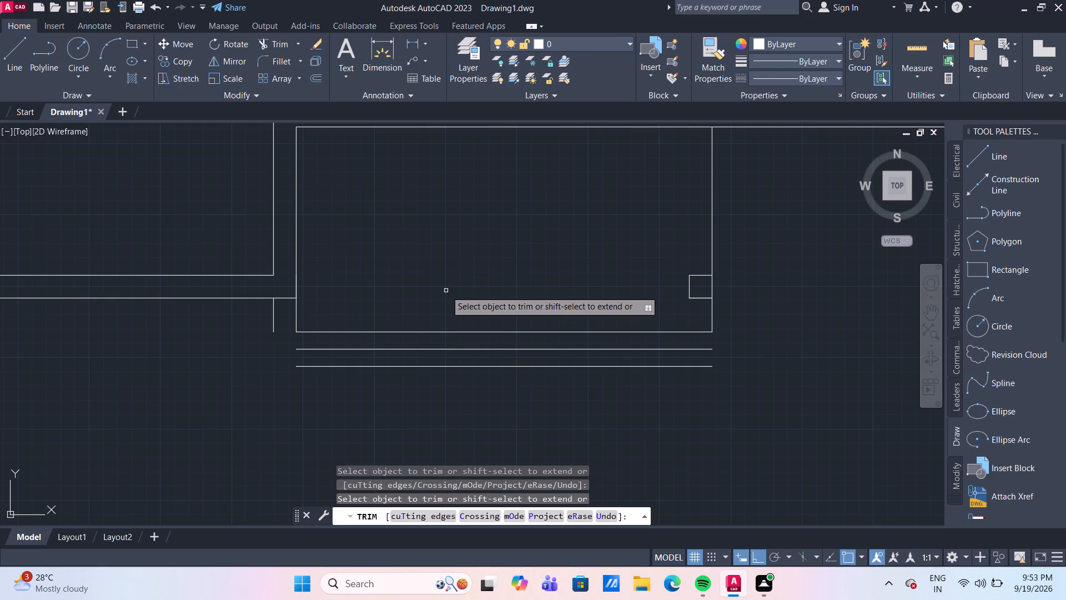
key("Escape")
Draw a line 30 down from the offset left segment's lower end, and 20 across to the lowest offset line's left end.
scroll(445, 291, "down", 1)
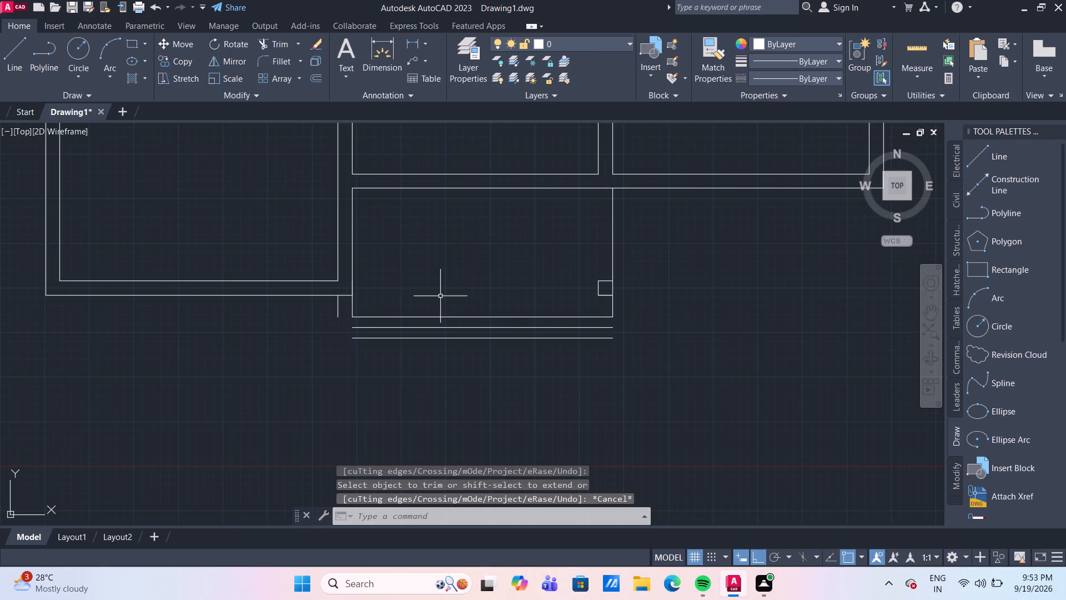
scroll(399, 306, "up", 2)
middle_click_drag(389, 309, 409, 299)
middle_click_drag(418, 296, 446, 286)
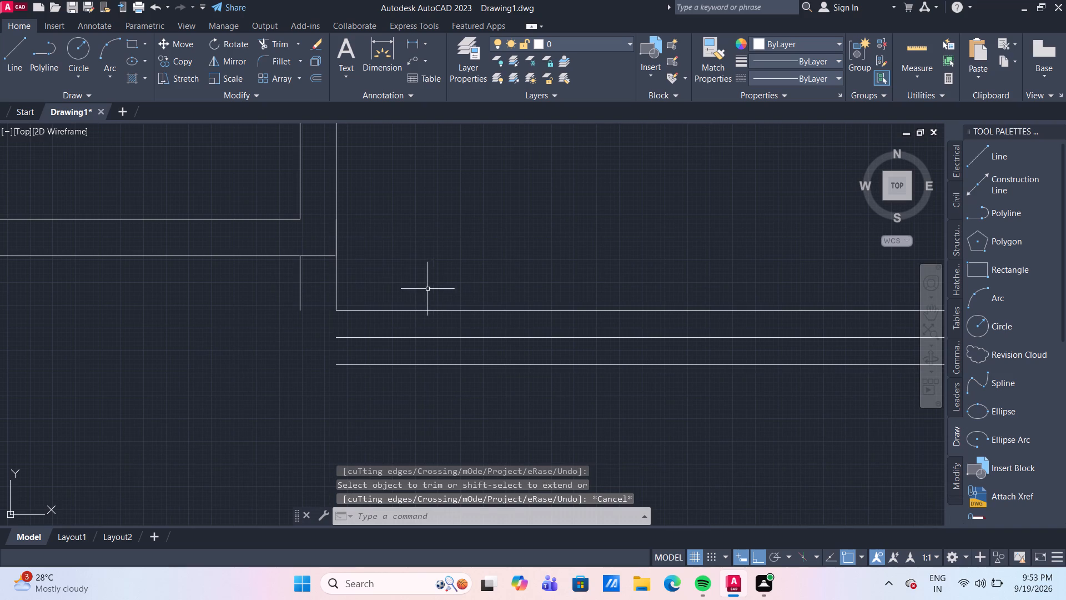
left_click(15, 55)
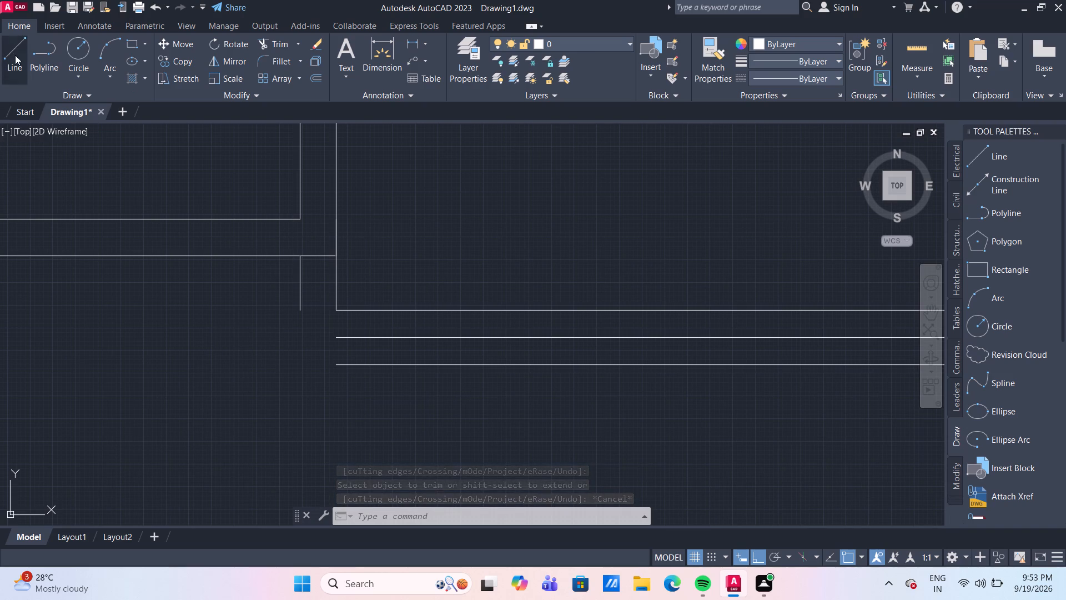
left_click(301, 311)
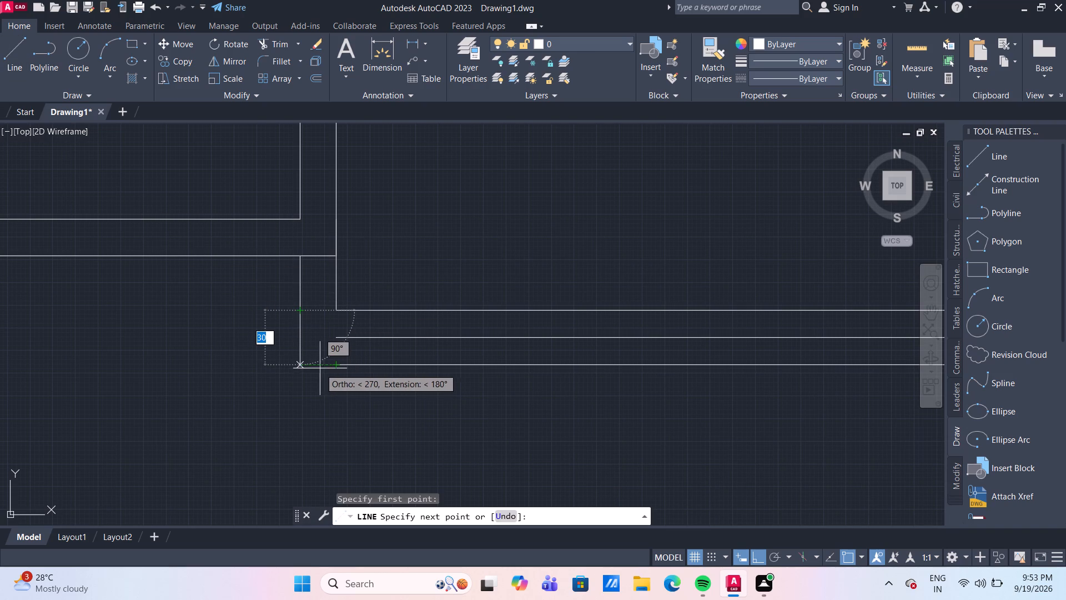
left_click(300, 366)
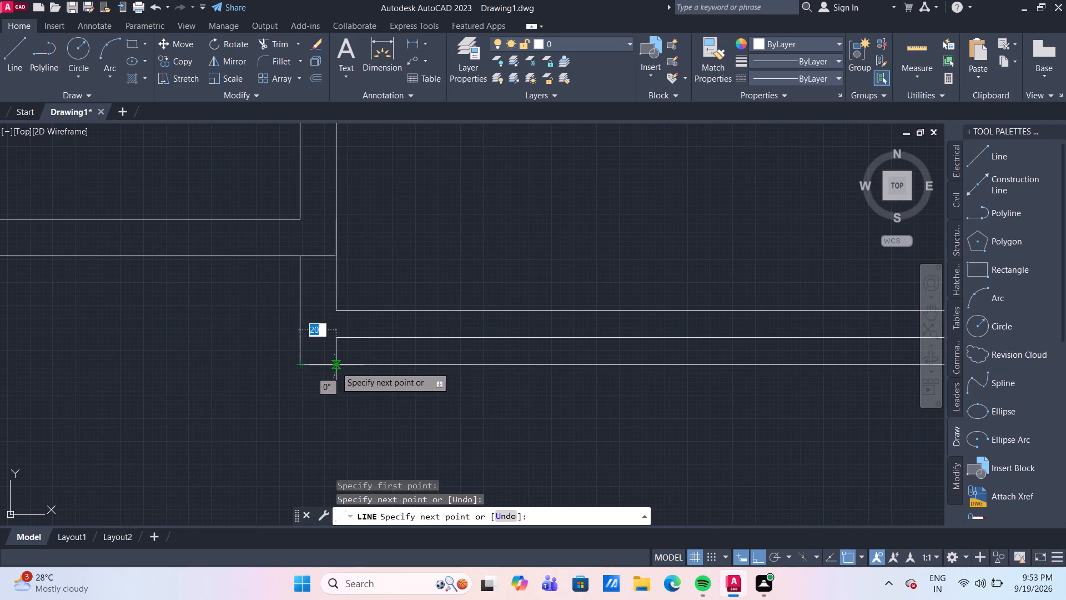
left_click(335, 367)
key("Escape")
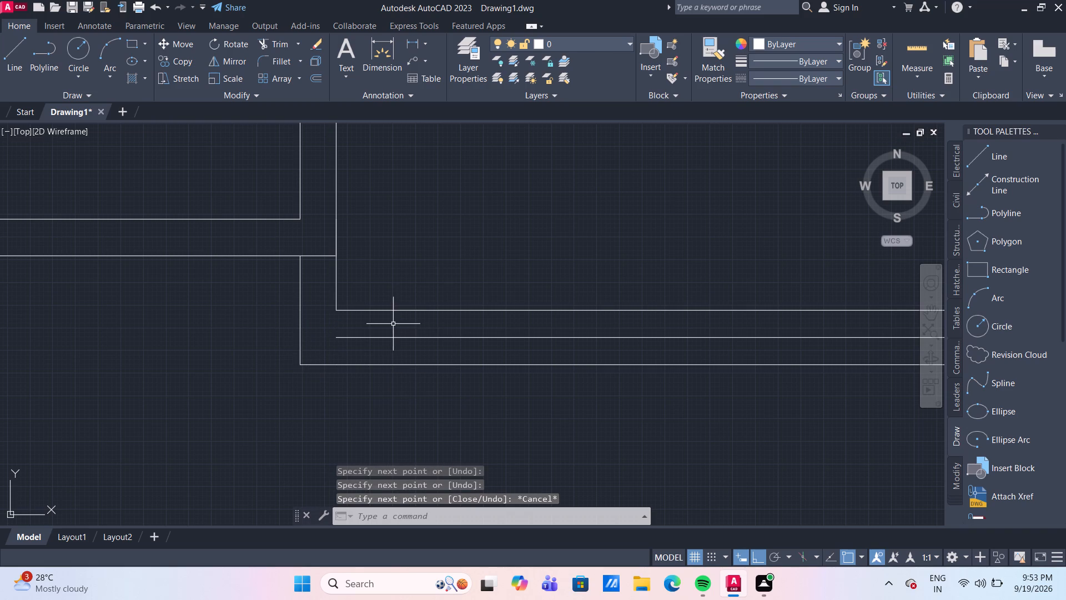
Extend the projection's right edge and inner left edge down to the lowest offset line.
middle_click_drag(398, 296, 390, 321)
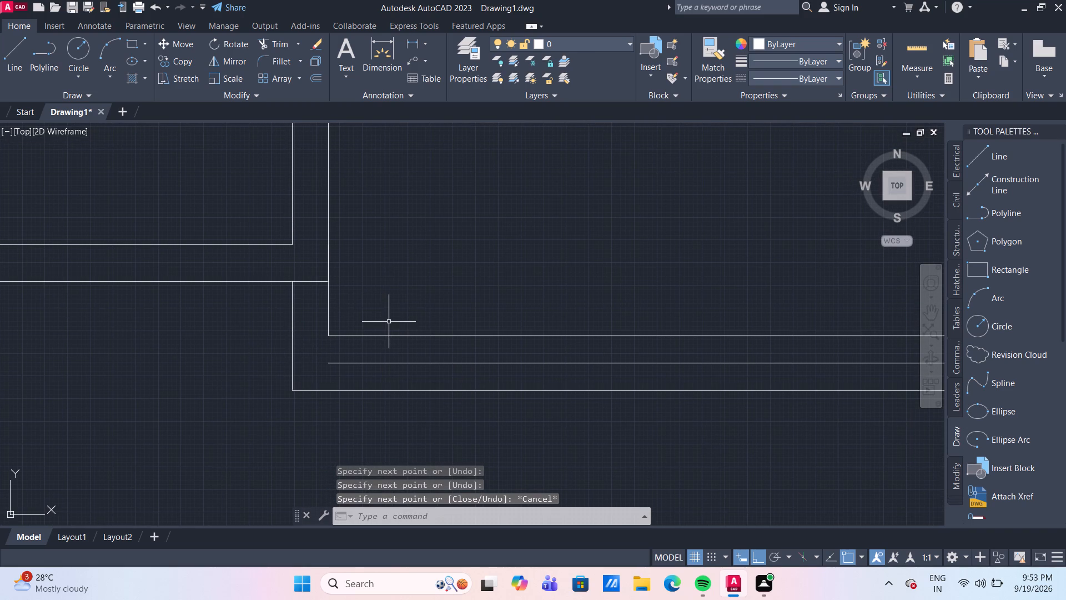
scroll(389, 322, "down", 2)
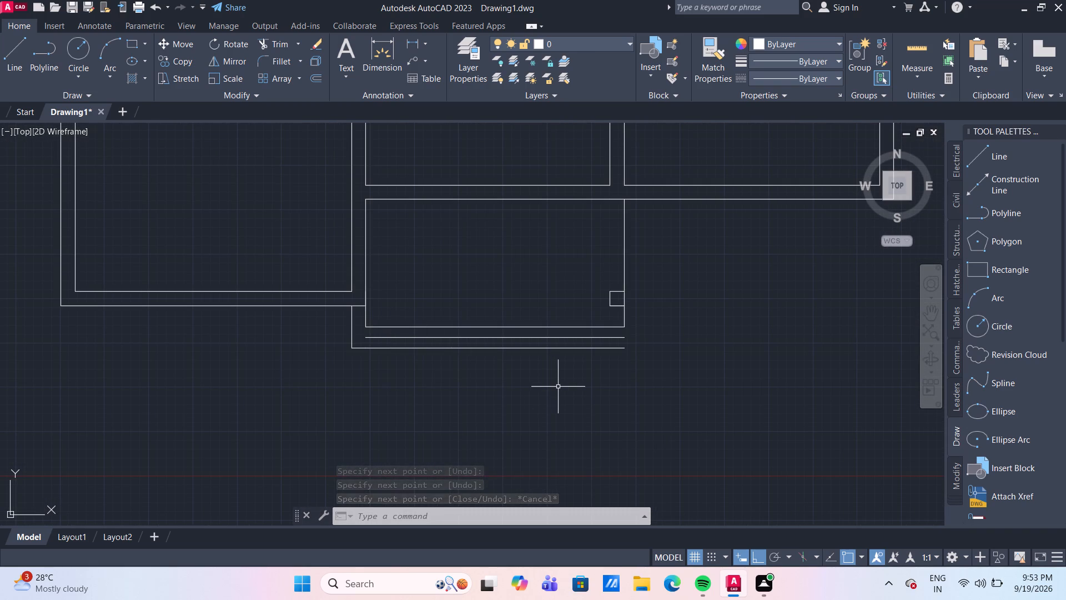
type("EX")
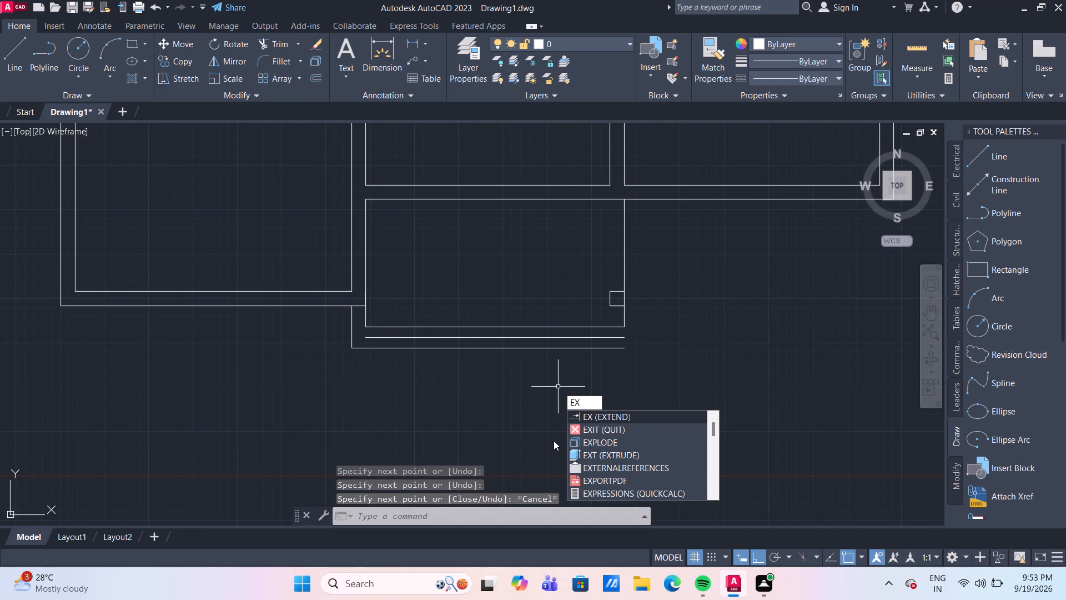
key("Return")
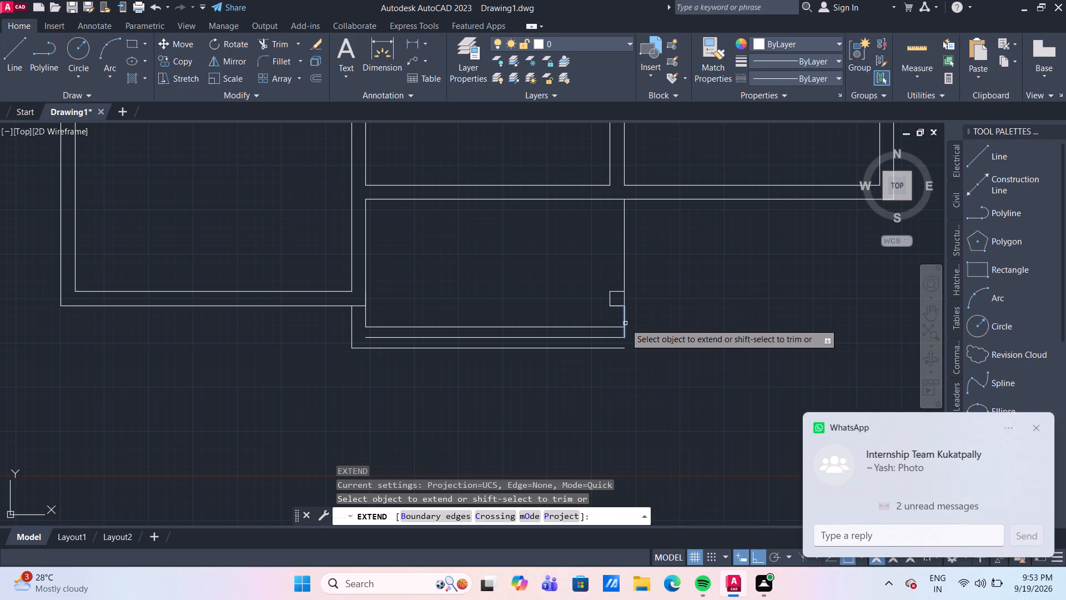
left_click(625, 323)
left_click(625, 329)
scroll(382, 323, "up", 1)
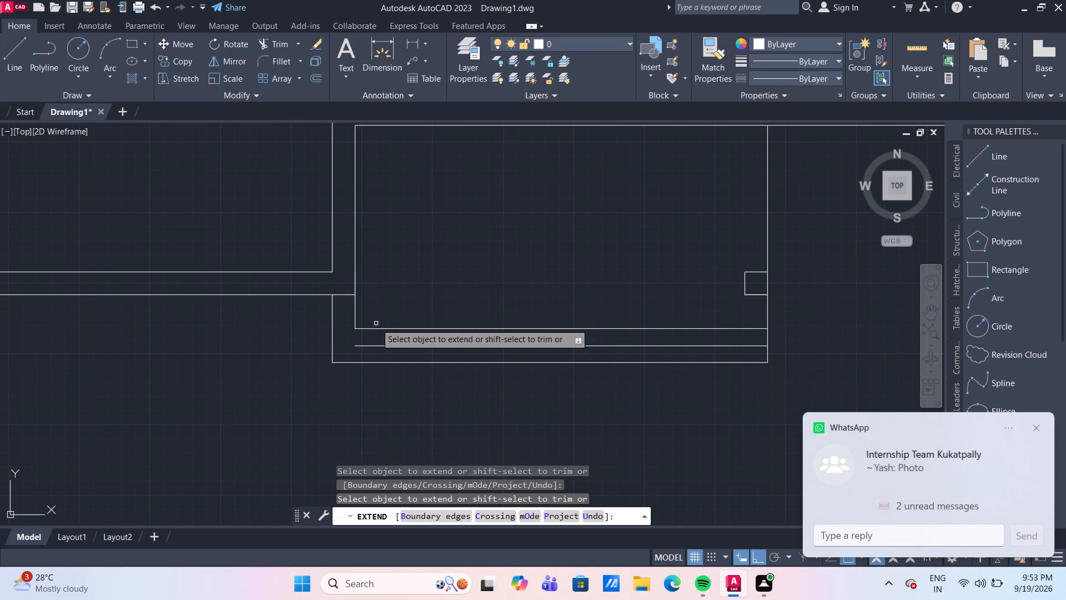
left_click(354, 320)
left_click(354, 338)
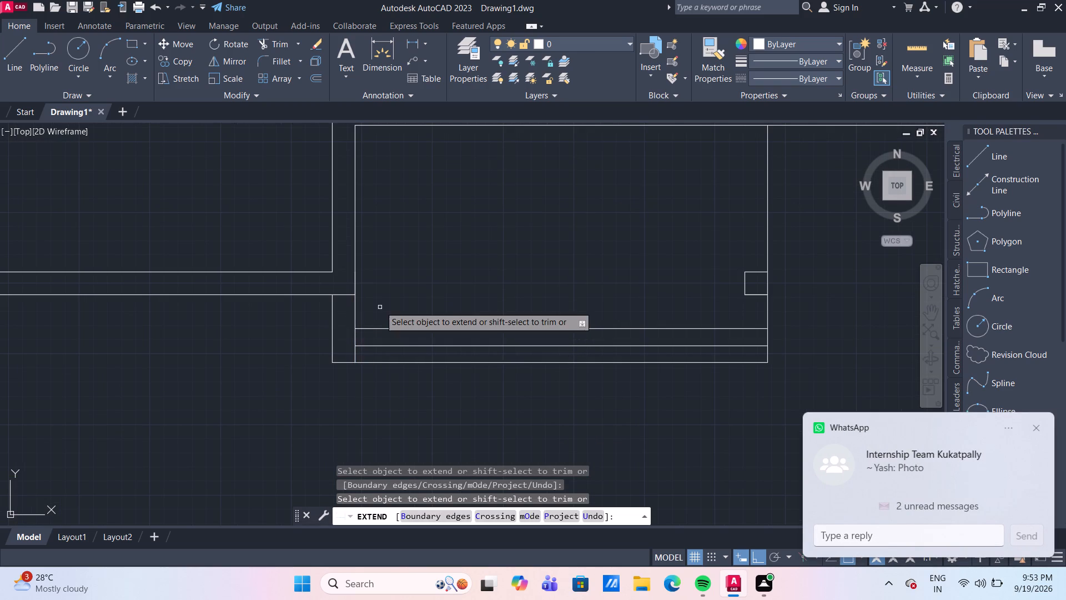
key("Escape")
Trim the outer wall line crossing the projection's left wall and the bottom edge of the small square on its right edge.
type("TR")
key("Return")
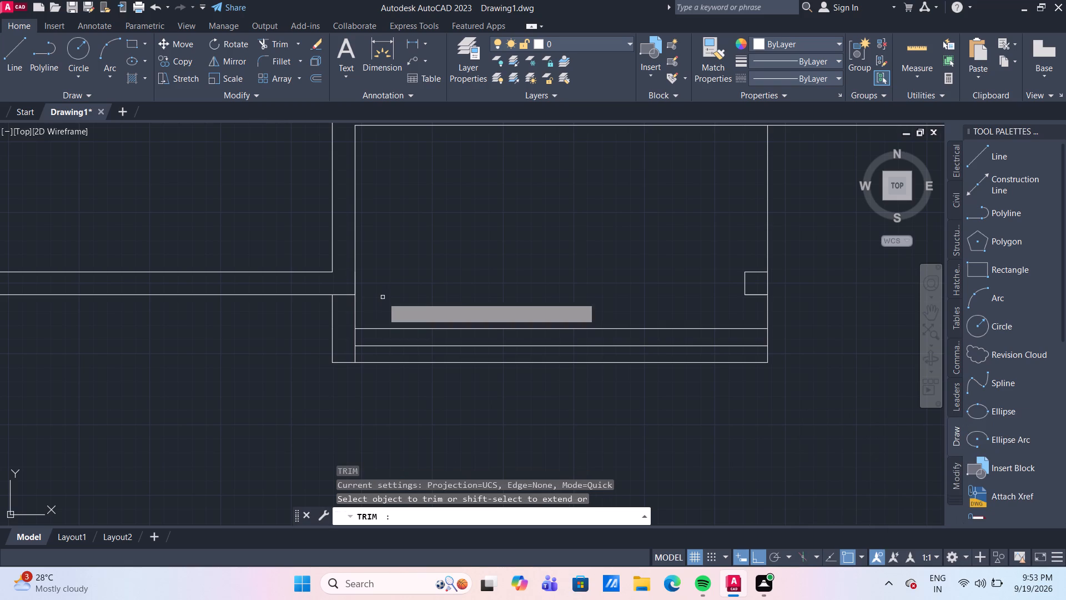
left_click(345, 296)
scroll(456, 270, "down", 1)
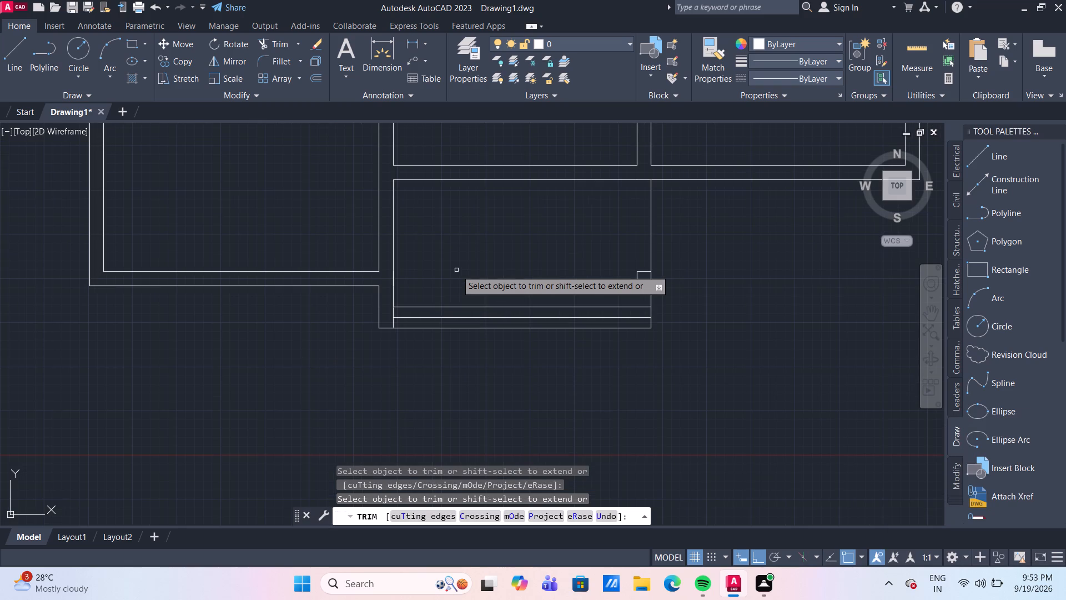
scroll(516, 276, "up", 2)
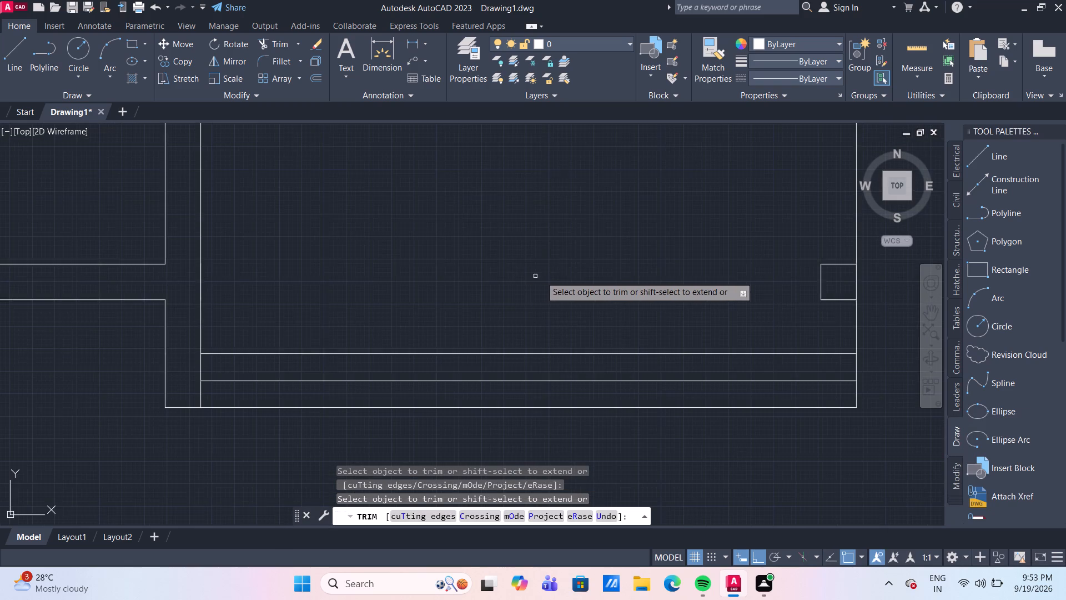
scroll(547, 276, "down", 2)
middle_click_drag(590, 247, 475, 272)
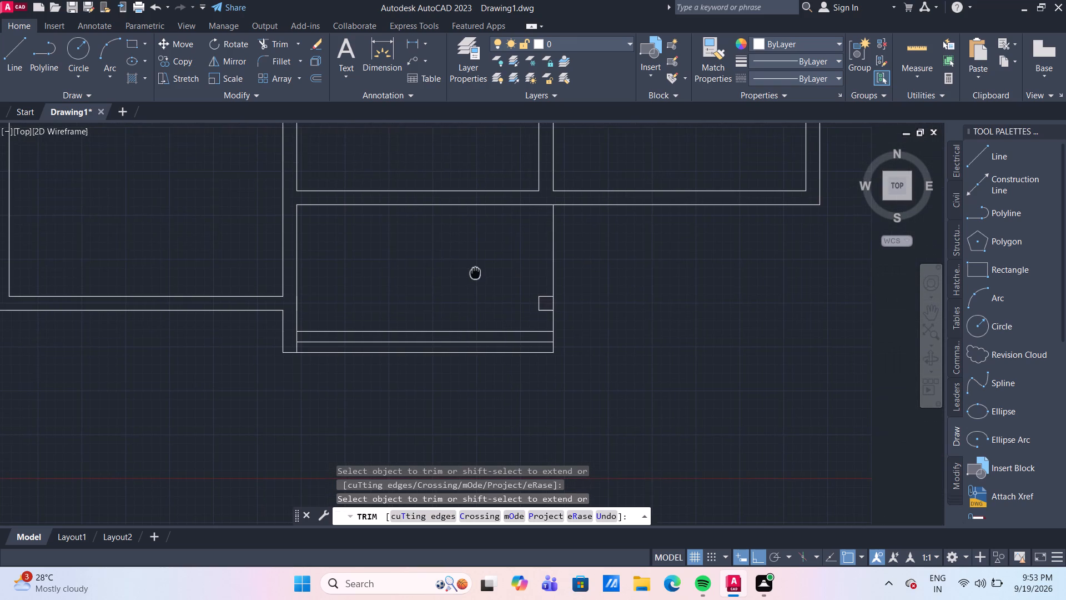
middle_click_drag(475, 272, 449, 282)
scroll(502, 315, "up", 1)
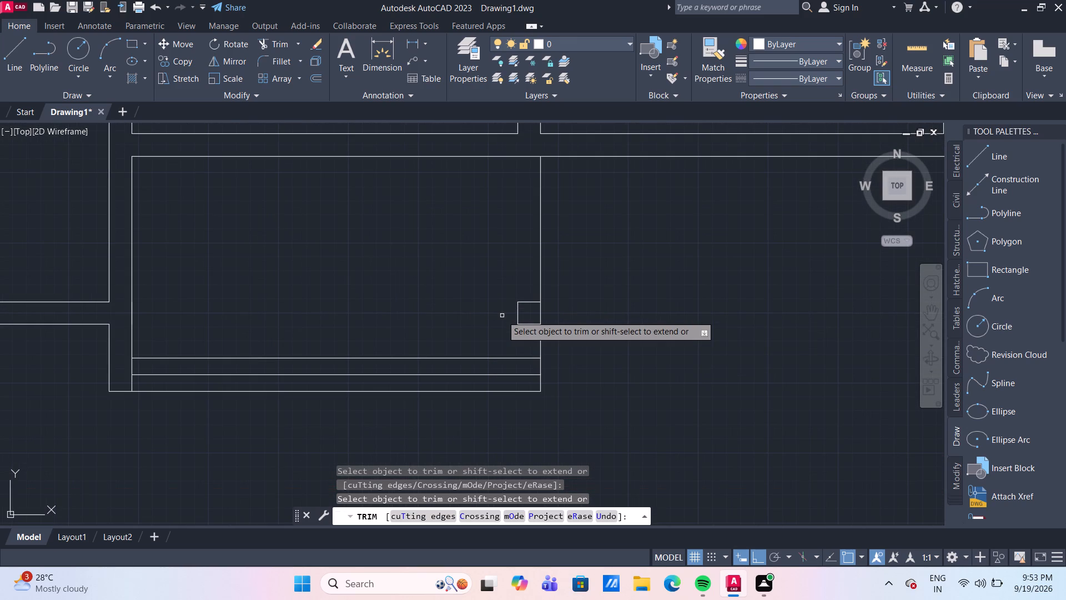
left_click(532, 324)
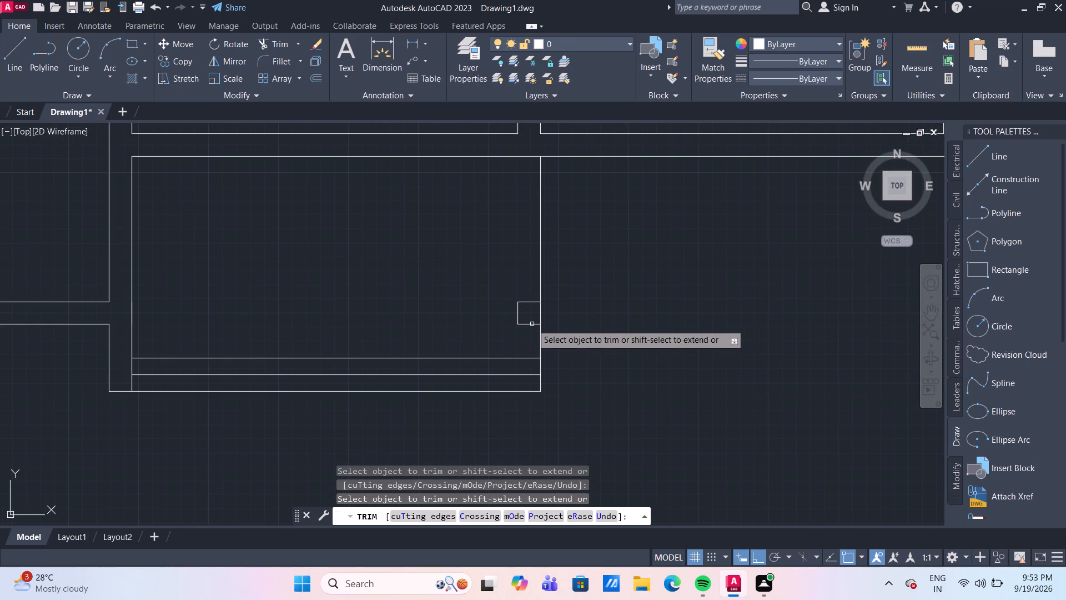
left_click(531, 324)
key("Escape")
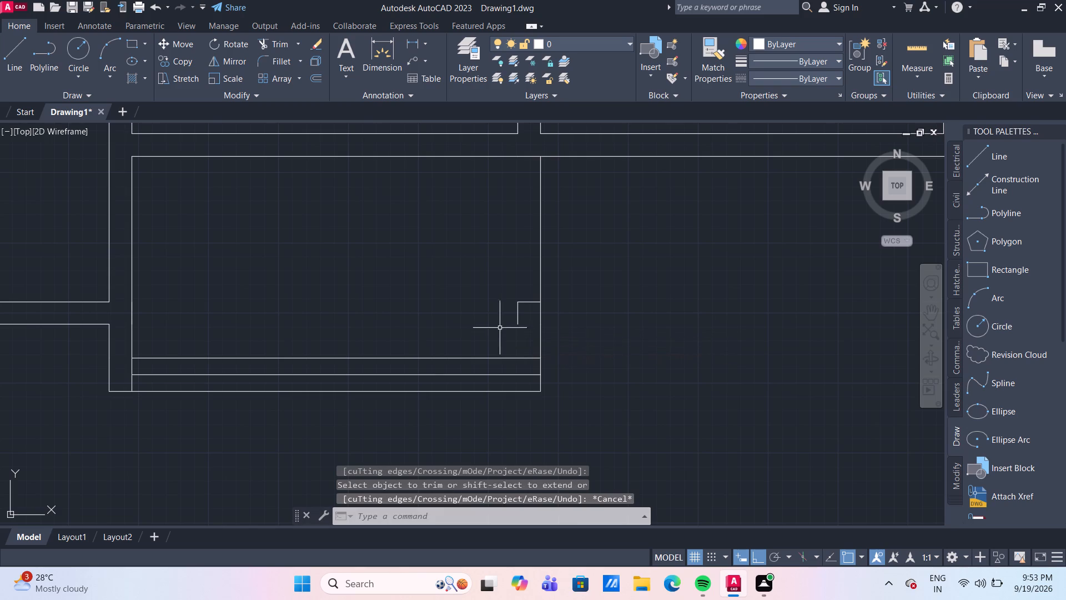
Move the small square's two 20-long lines straight down 30 onto the upper horizontal line at the projection's bottom.
left_click_drag(530, 313, 526, 306)
left_click(514, 280)
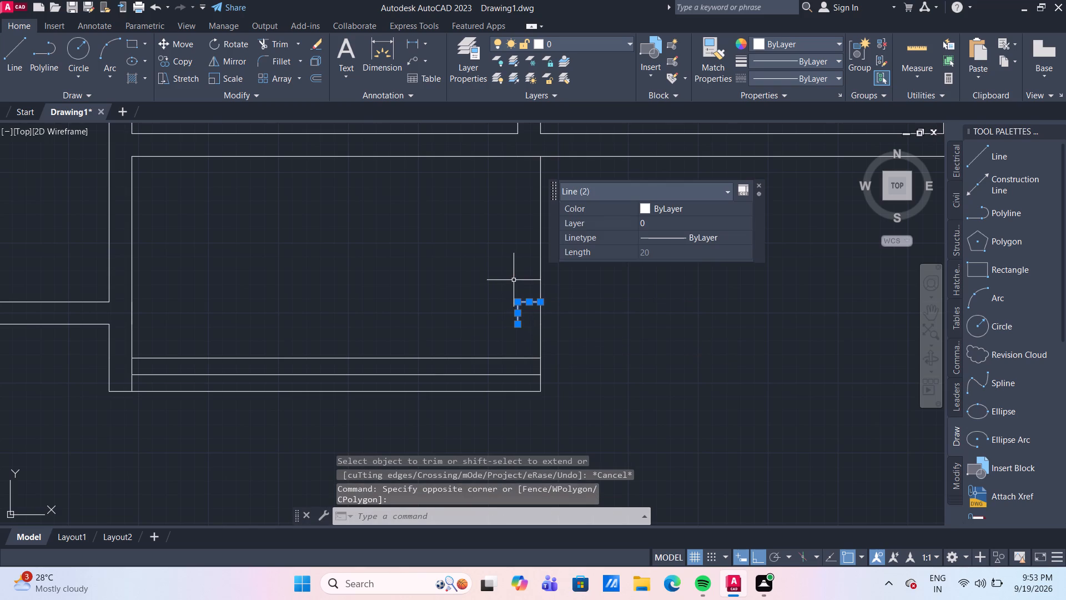
key("m")
key("Return")
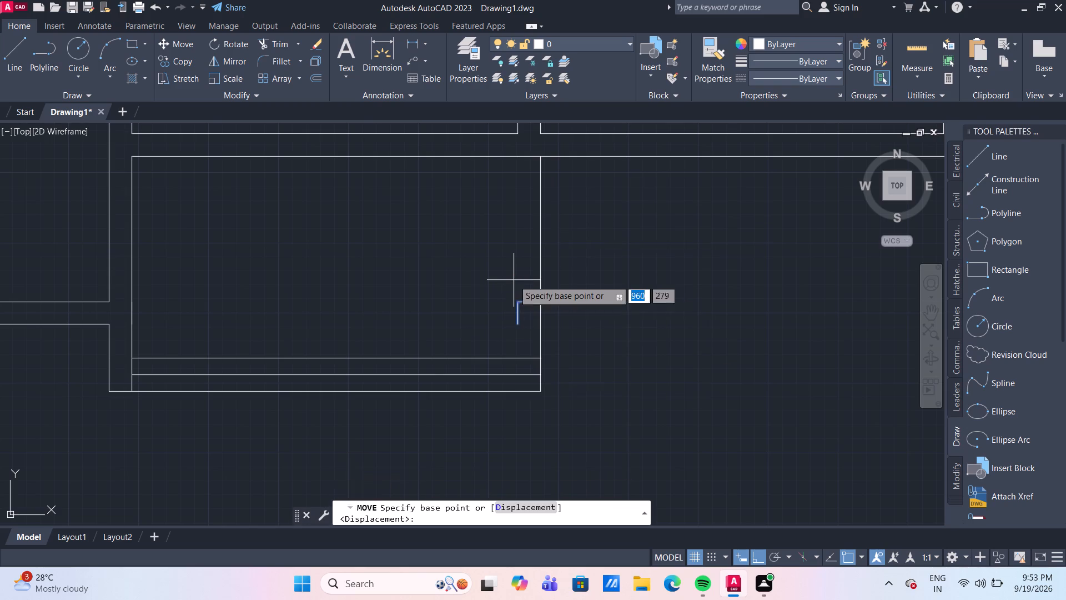
scroll(517, 322, "up", 1)
left_click_drag(519, 325, 520, 331)
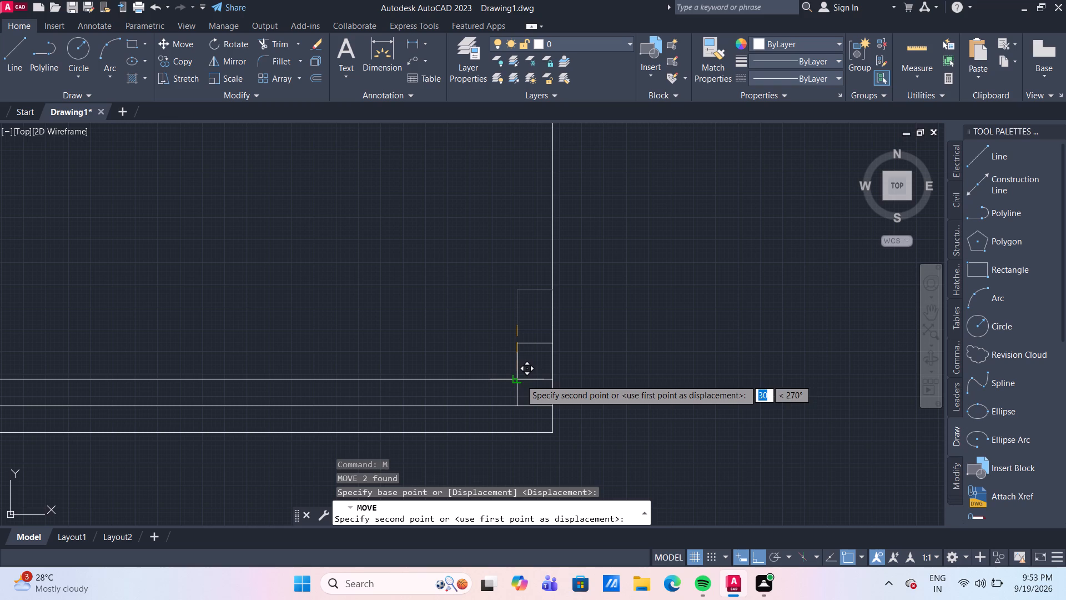
left_click(520, 379)
Offset the small square's top edge 2 upward and its left edge 2 outward to the left.
scroll(693, 337, "down", 2)
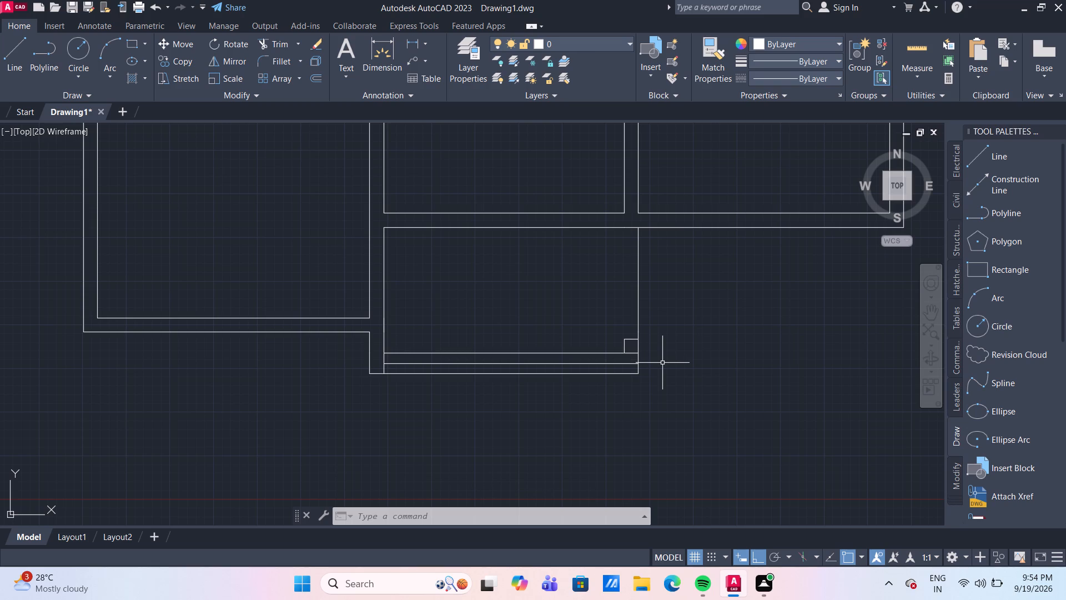
scroll(604, 326, "up", 2)
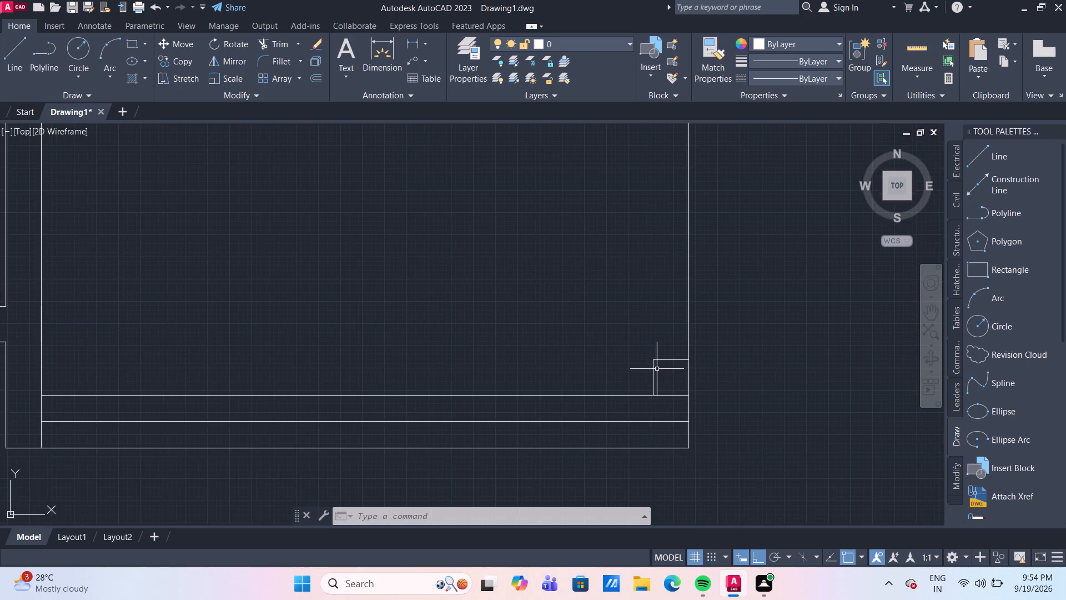
middle_click_drag(657, 369, 575, 332)
scroll(575, 332, "up", 2)
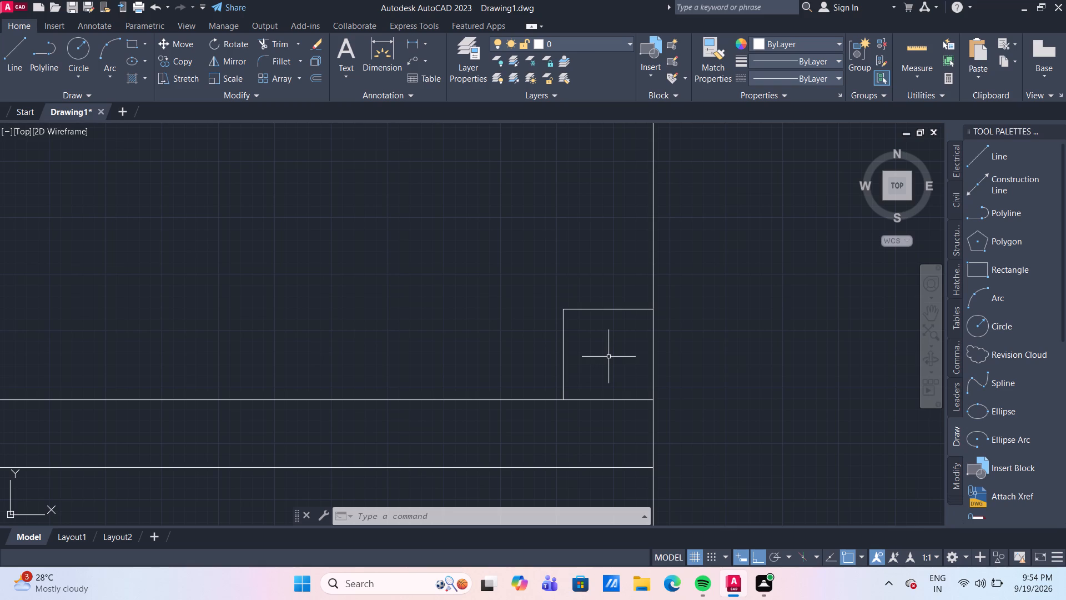
key("o")
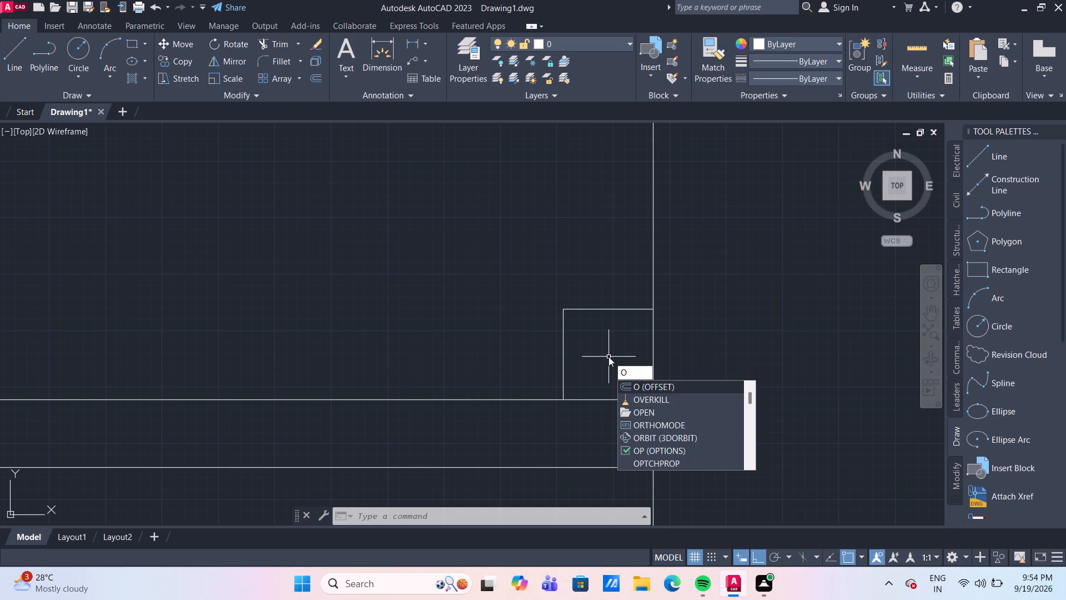
key("Return")
key("Return")
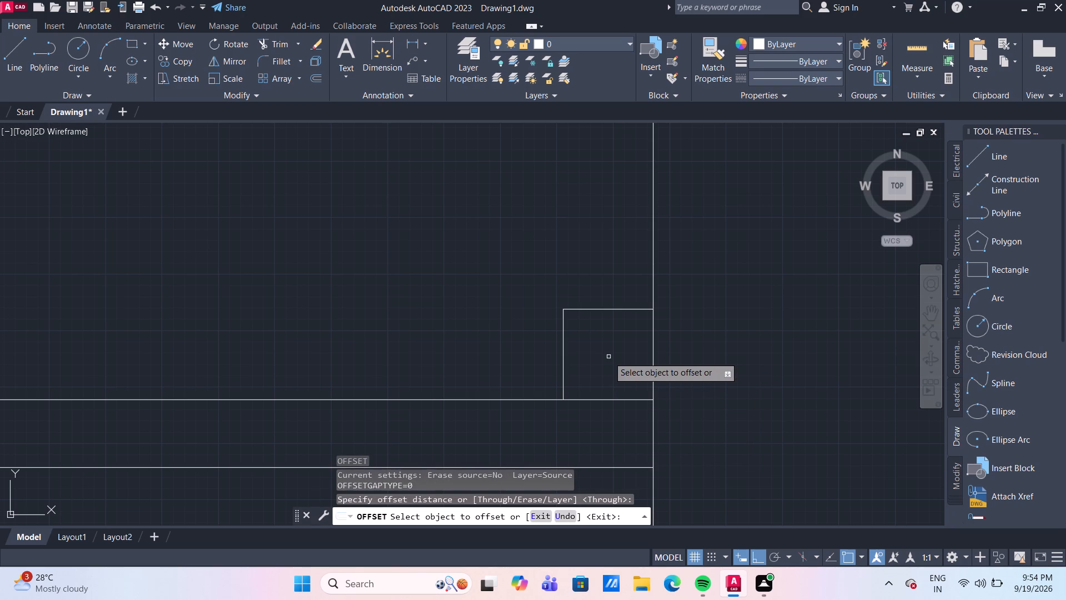
left_click(615, 310)
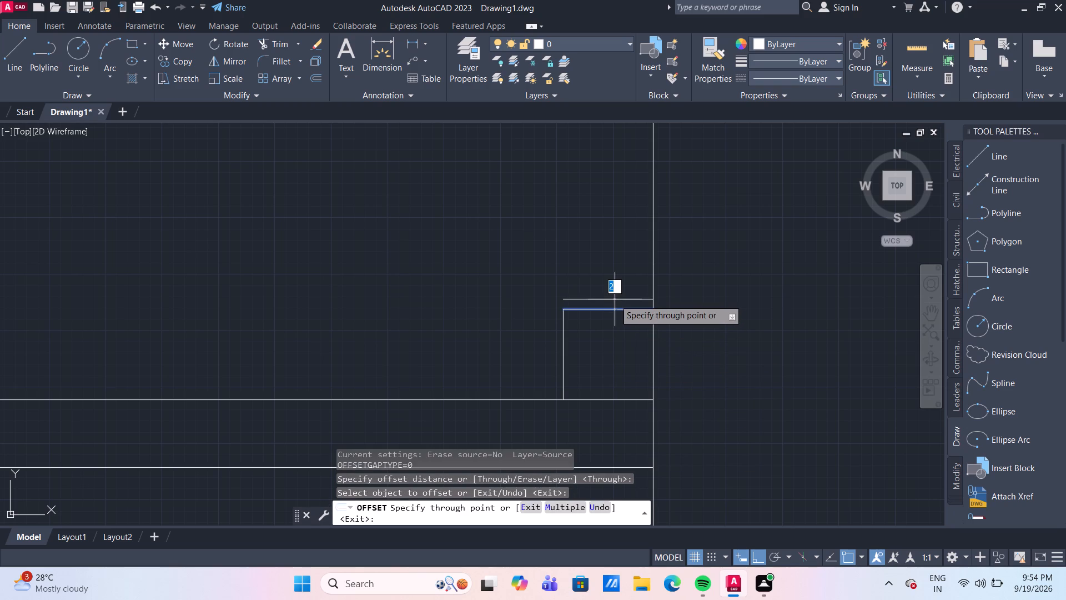
key("2")
key("Return")
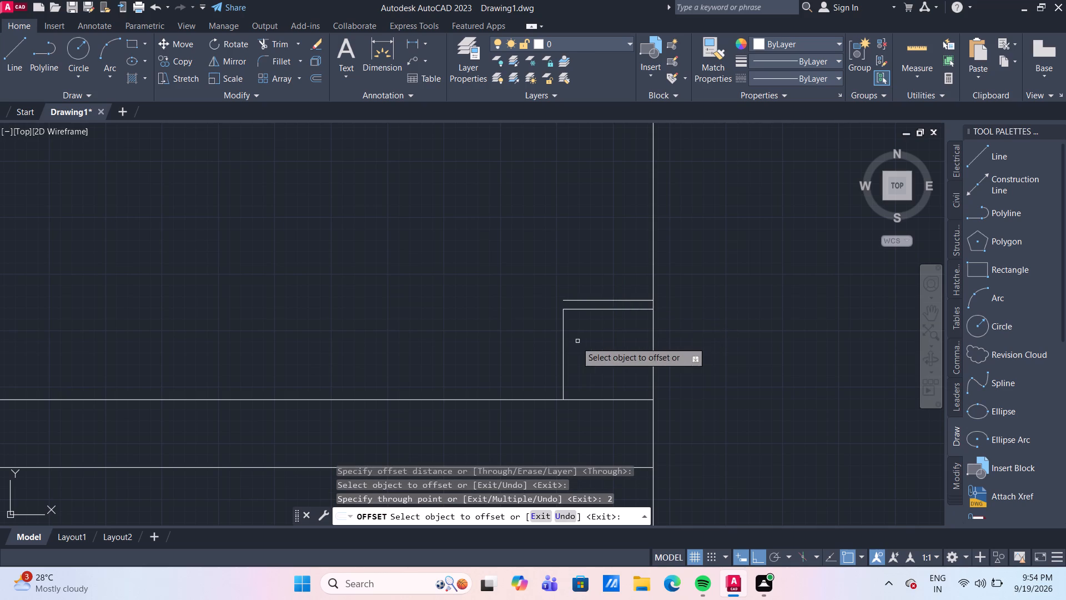
left_click(562, 348)
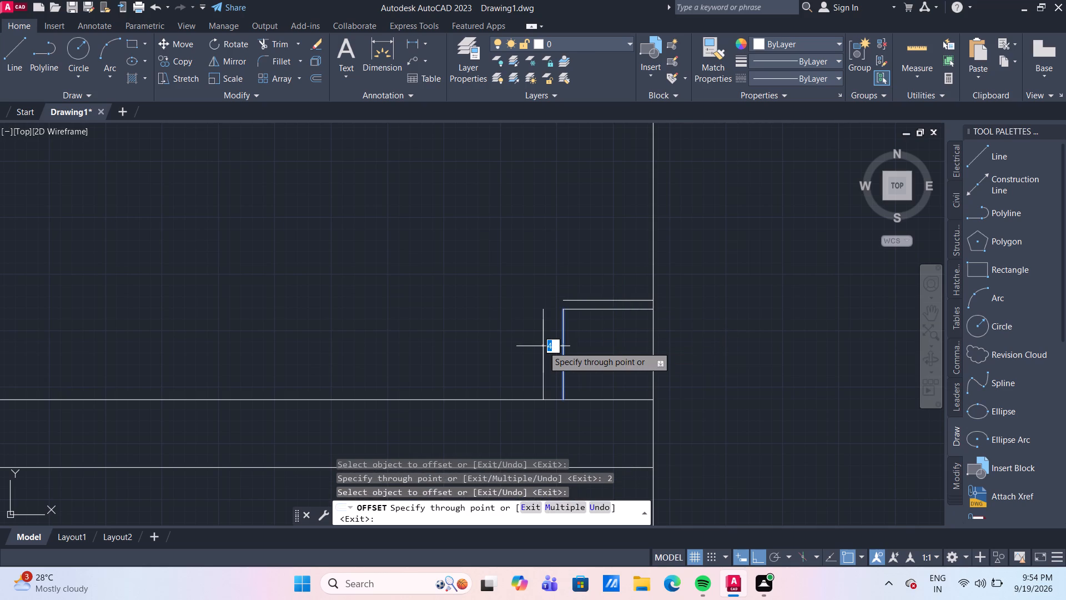
key("2")
key("Return")
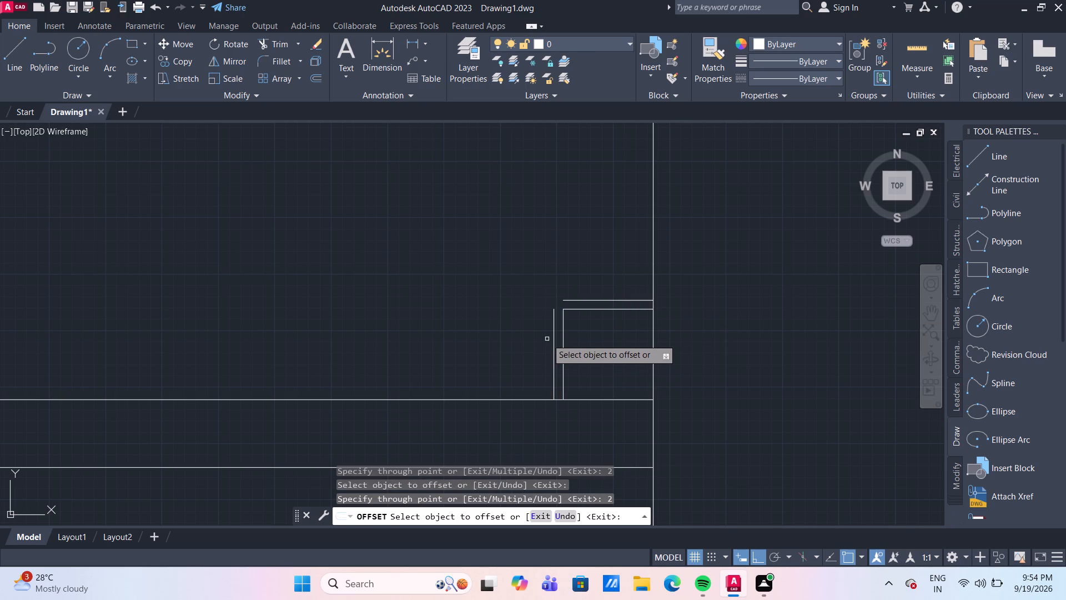
key("Escape")
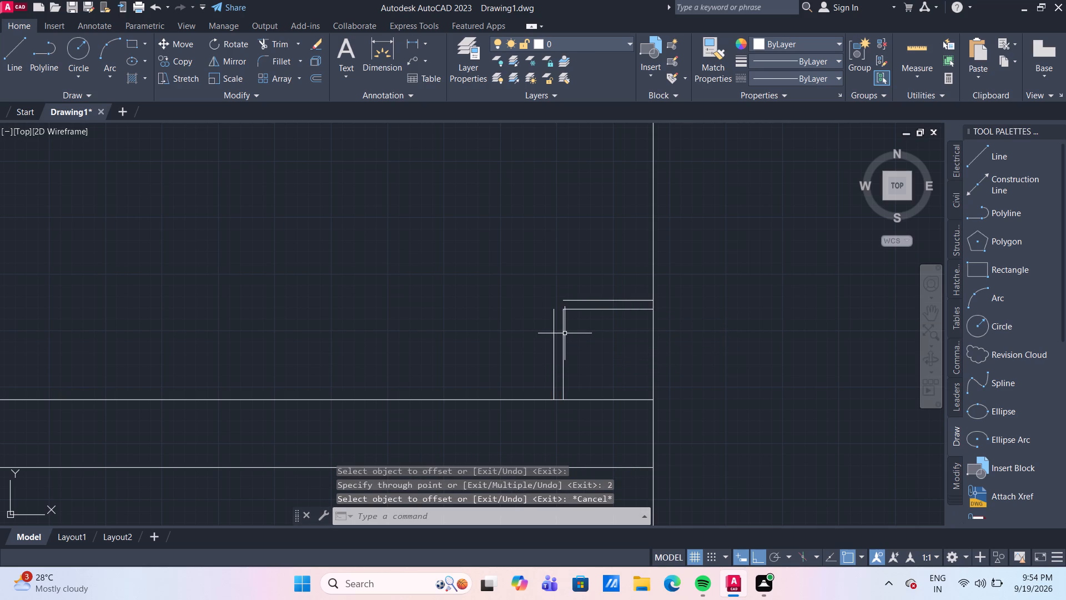
Delete the small square's original left and top edges, keeping the offset copies.
left_click(564, 333)
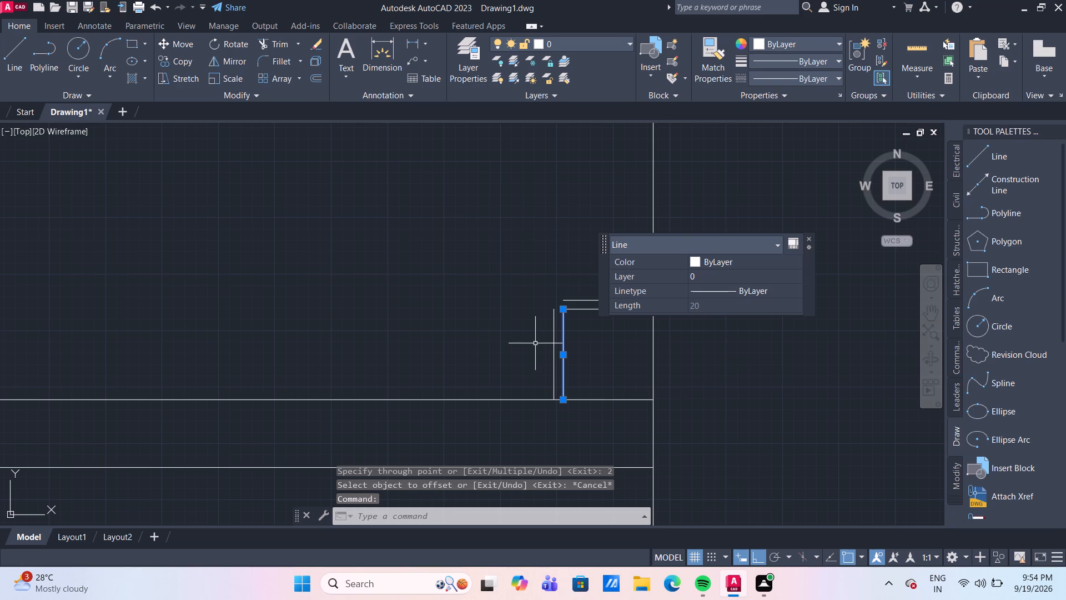
key("Delete")
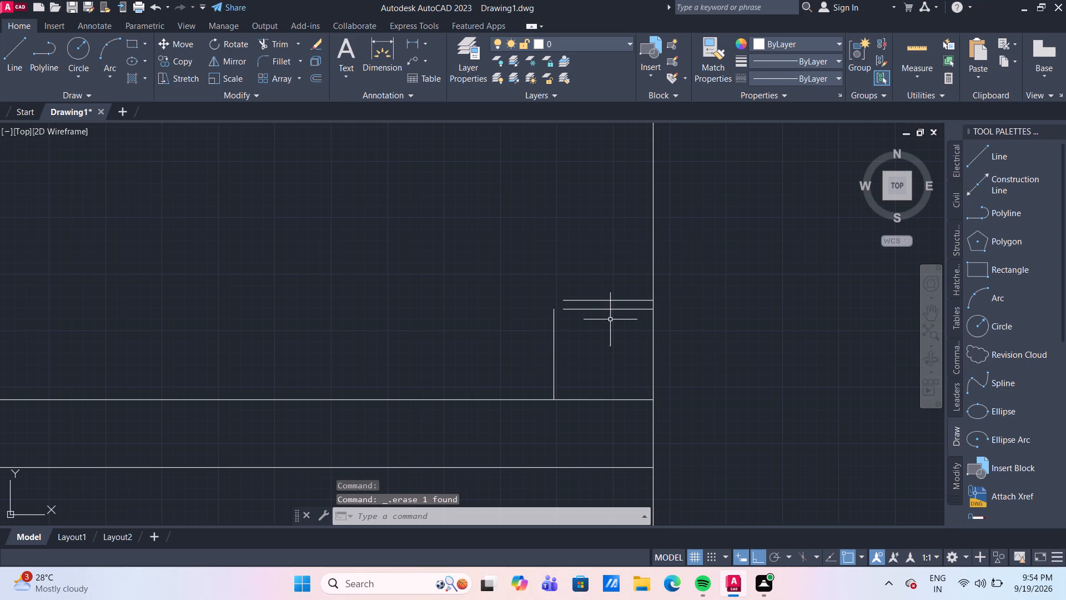
left_click(609, 311)
key("Delete")
Fillet the small square's offset left and top lines with radius 0 to close their corner.
left_click(280, 58)
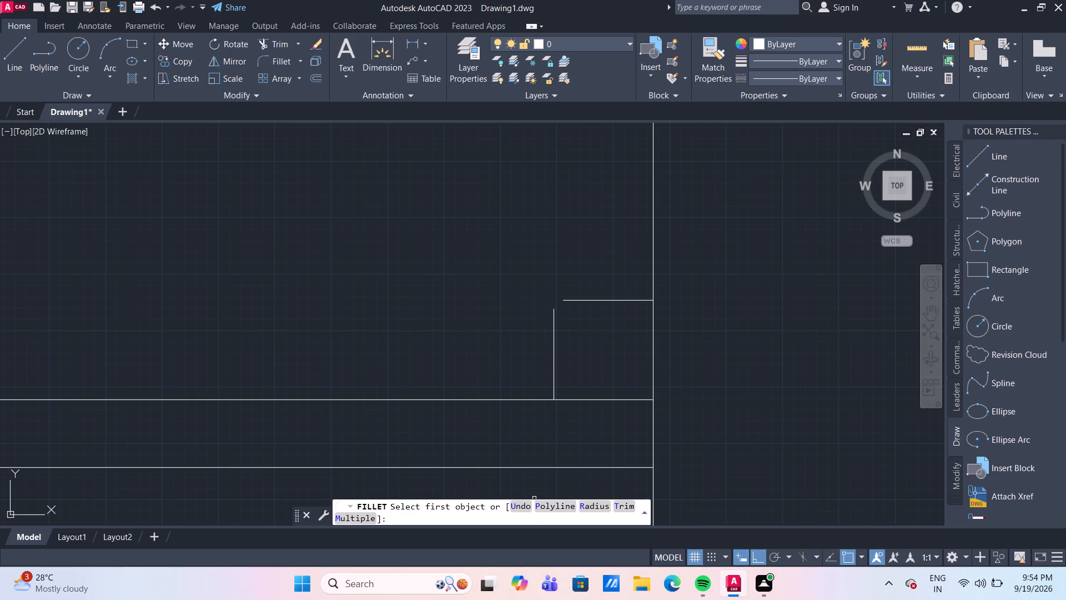
left_click(590, 511)
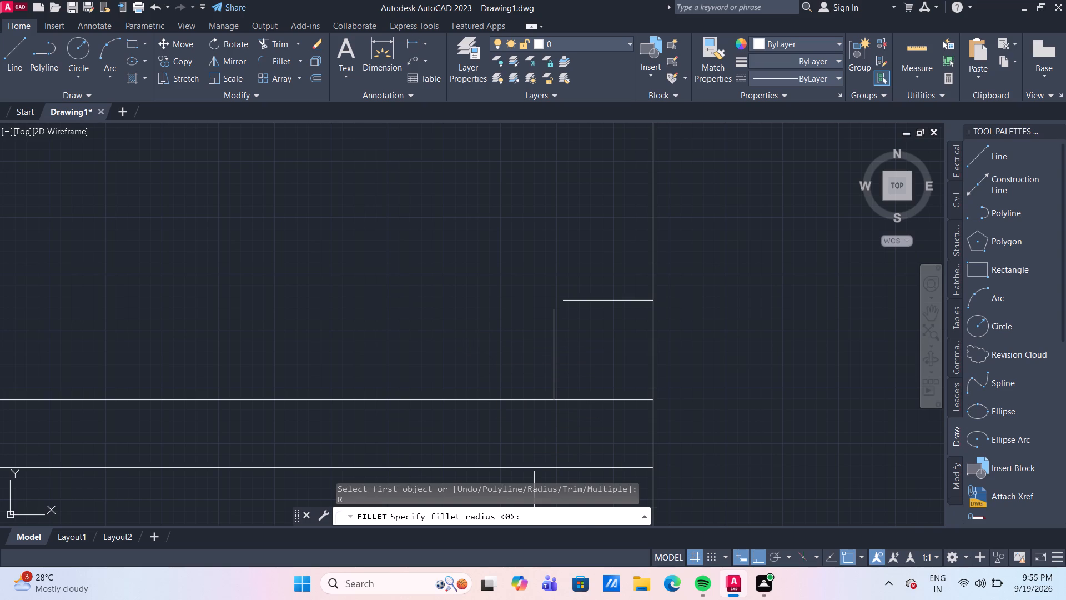
key("0")
key("Return")
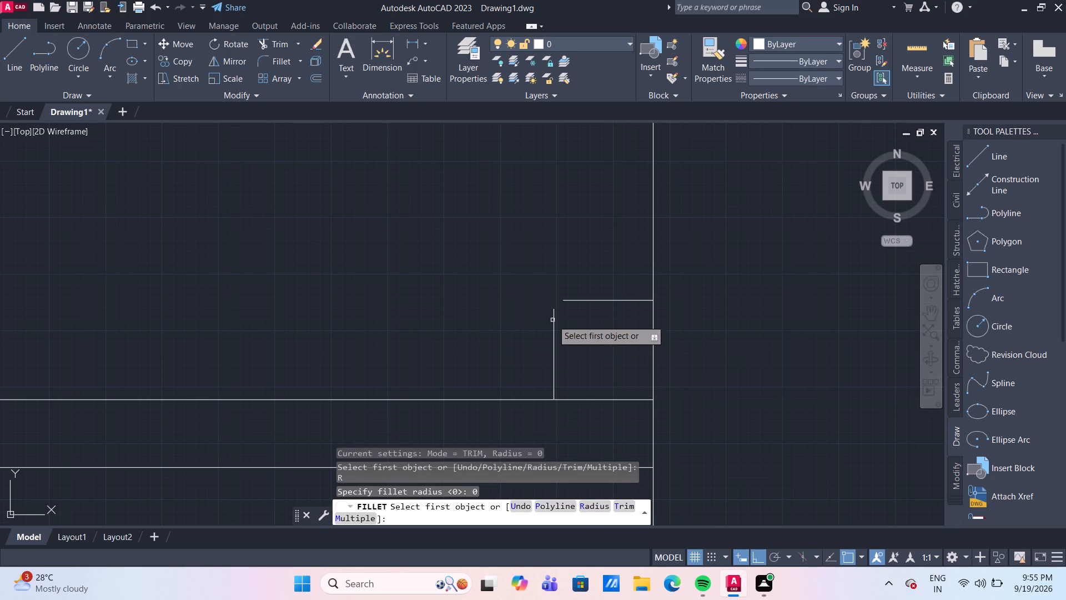
left_click(552, 320)
left_click(572, 301)
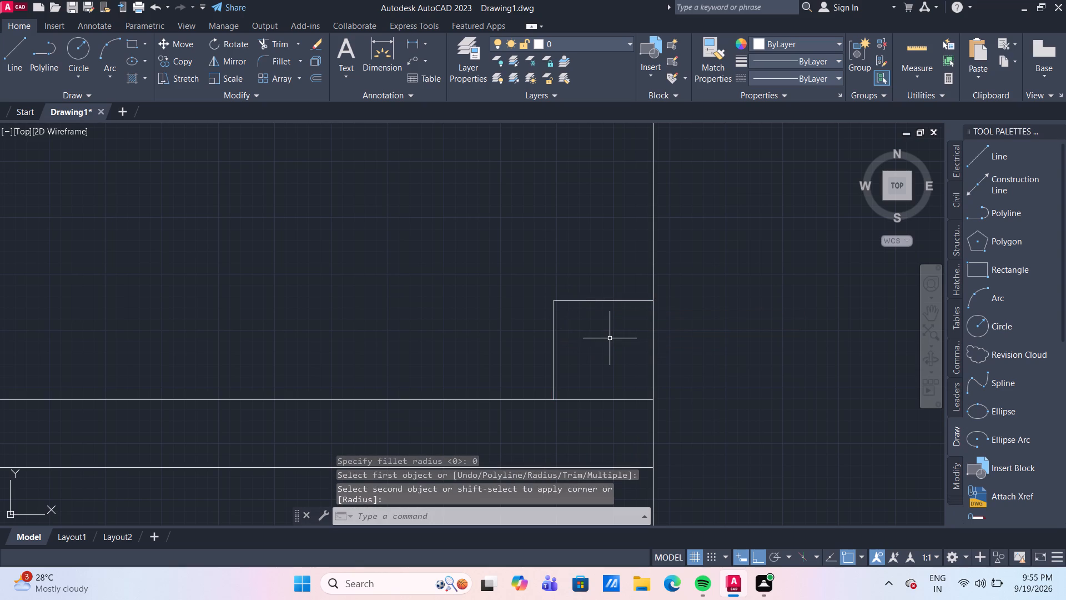
key("Escape")
Quick-measure the lower-right room beside the central space.
scroll(610, 342, "down", 2)
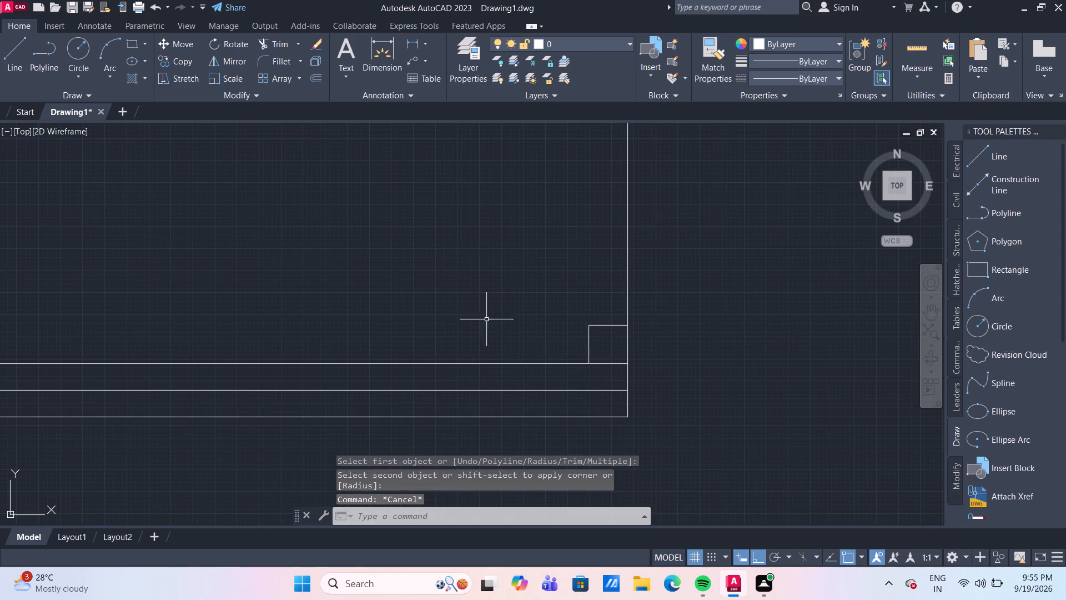
scroll(477, 303, "down", 2)
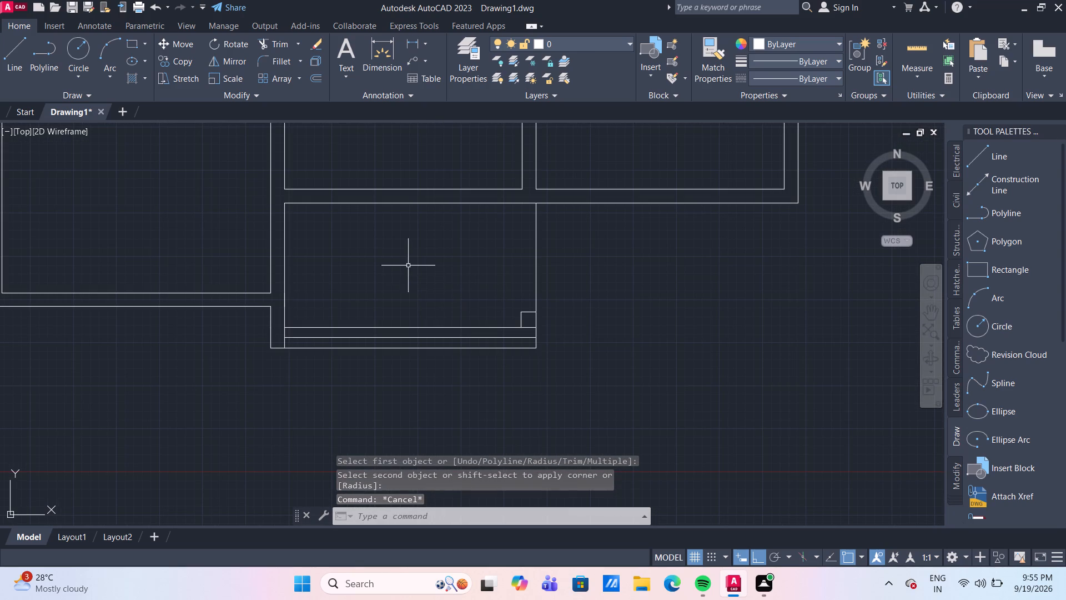
middle_click_drag(408, 266, 423, 311)
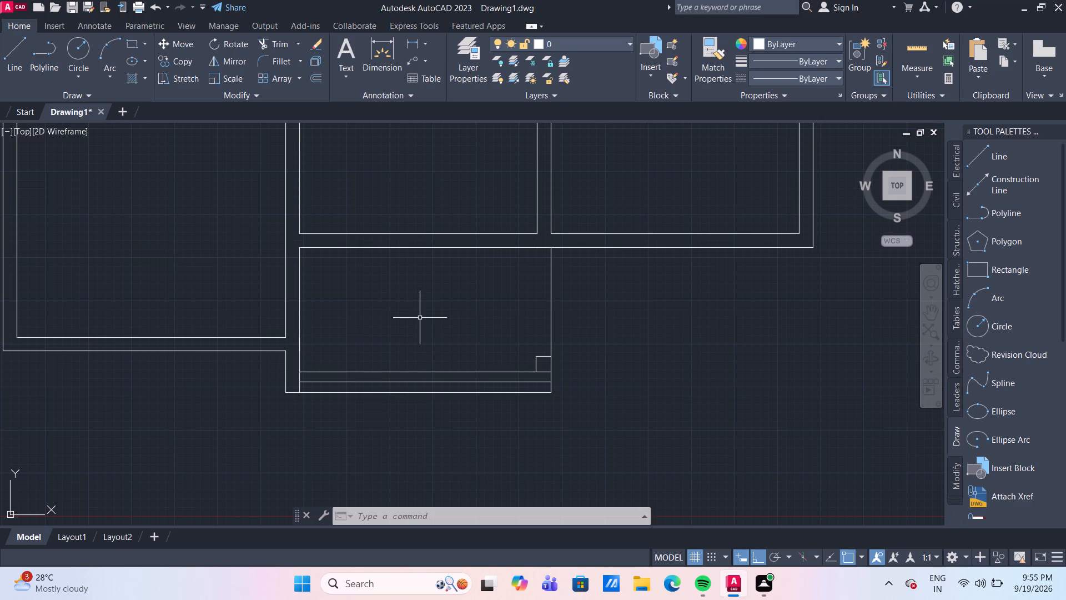
scroll(416, 345, "down", 2)
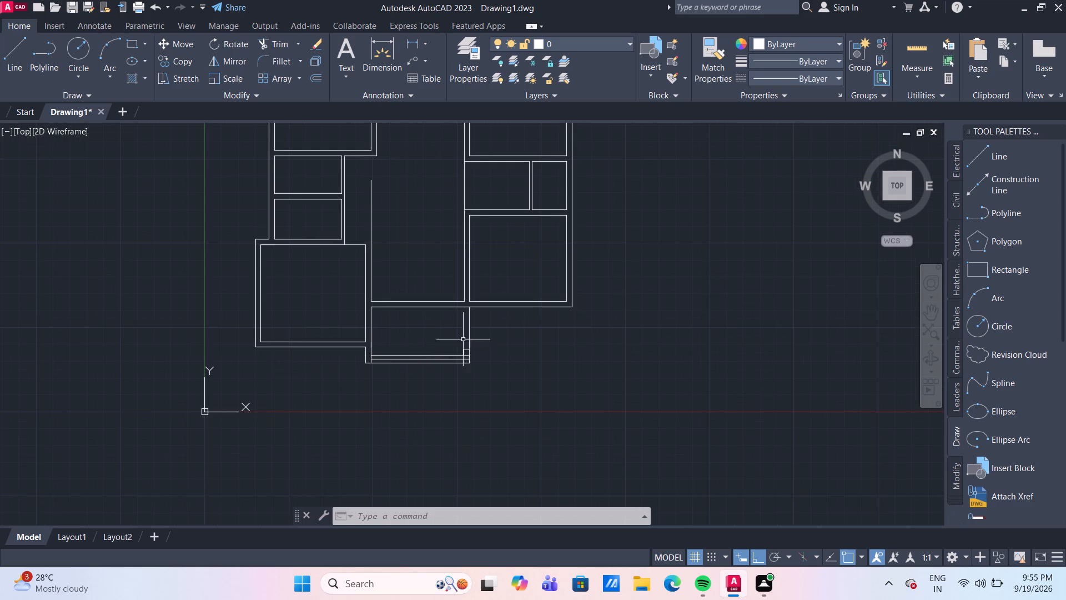
middle_click_drag(433, 241, 433, 335)
scroll(426, 333, "up", 1)
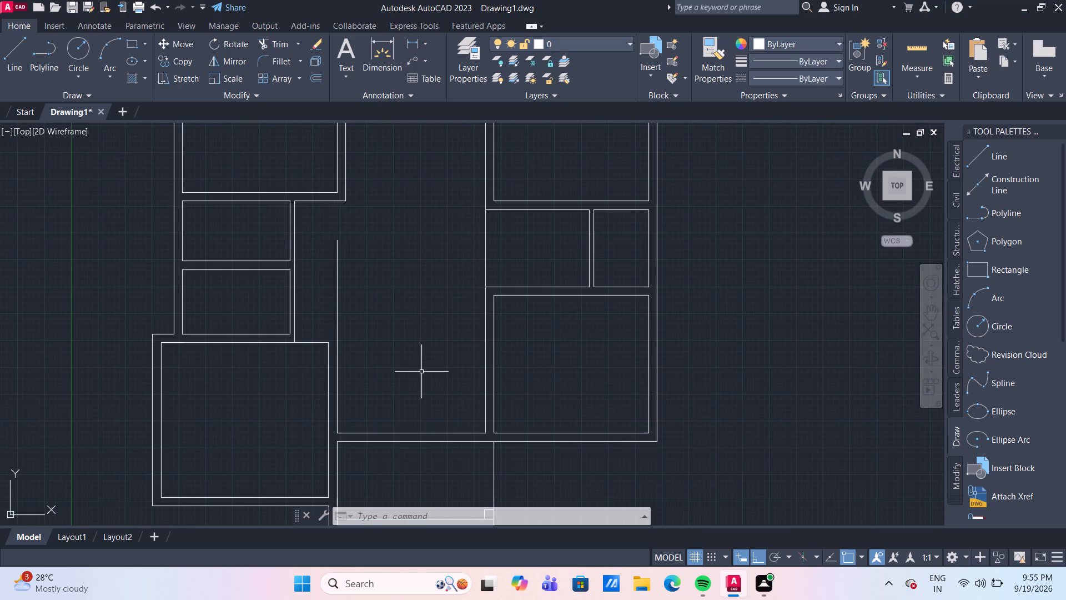
middle_click_drag(421, 372, 406, 340)
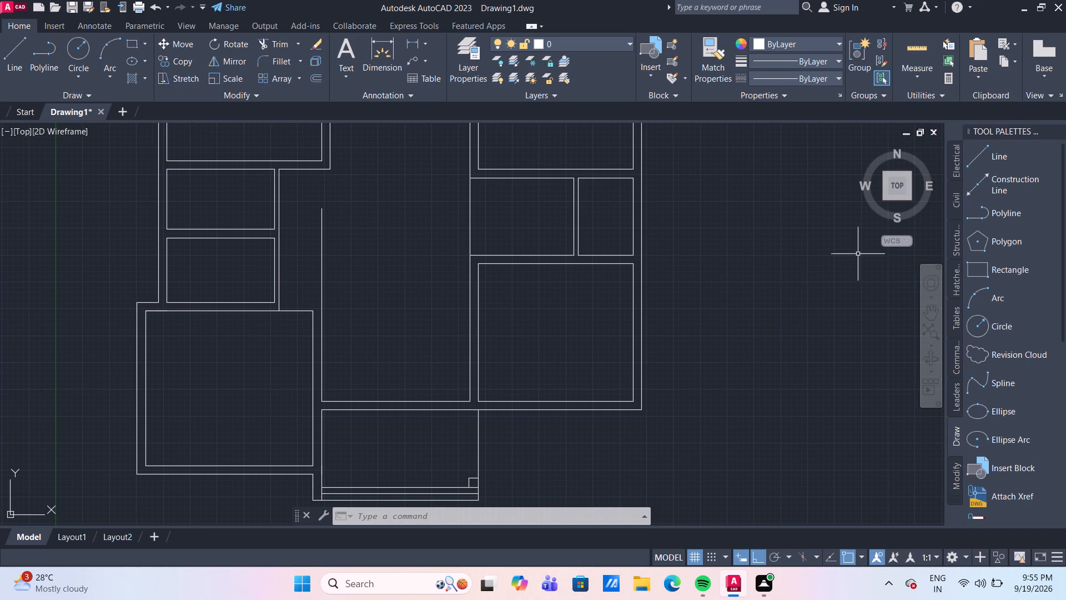
left_click(921, 53)
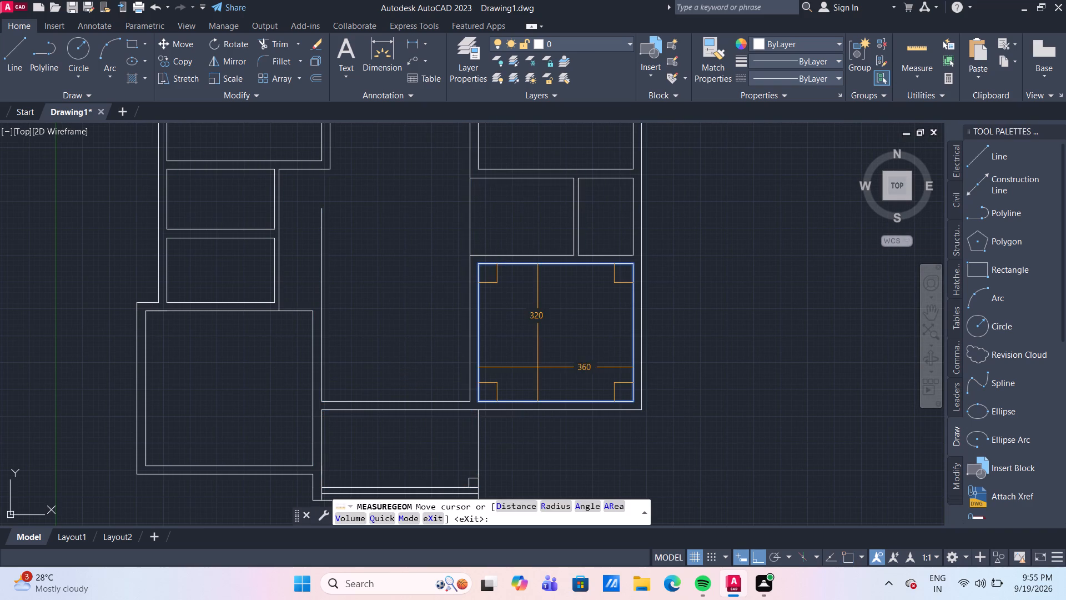
key("Escape")
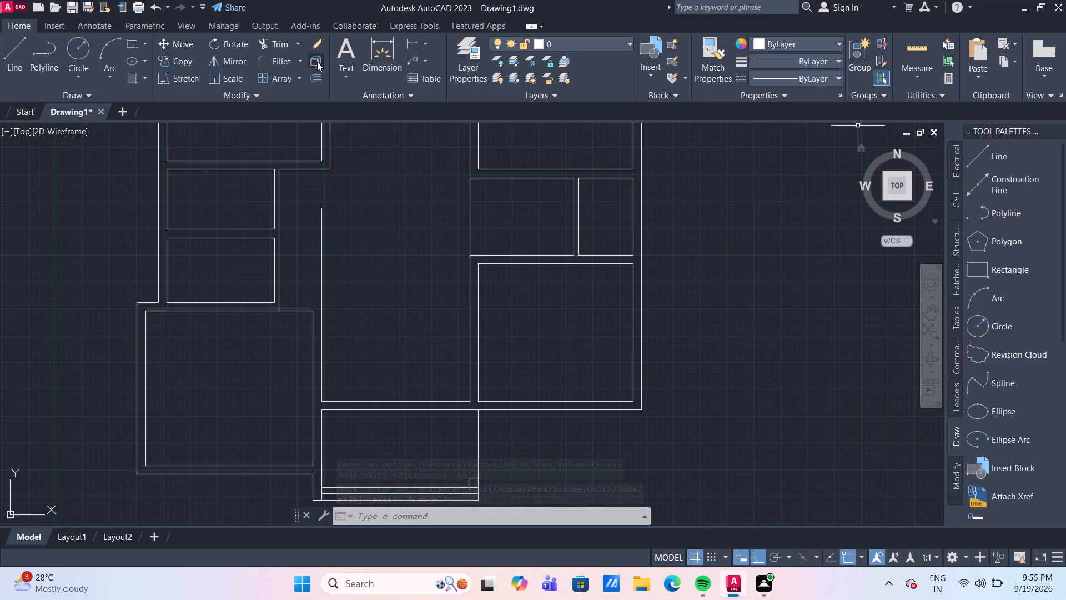
Offset the central space's bottom edge 270 upward, and offset that new line 20 further upward to form a cross wall.
left_click(319, 76)
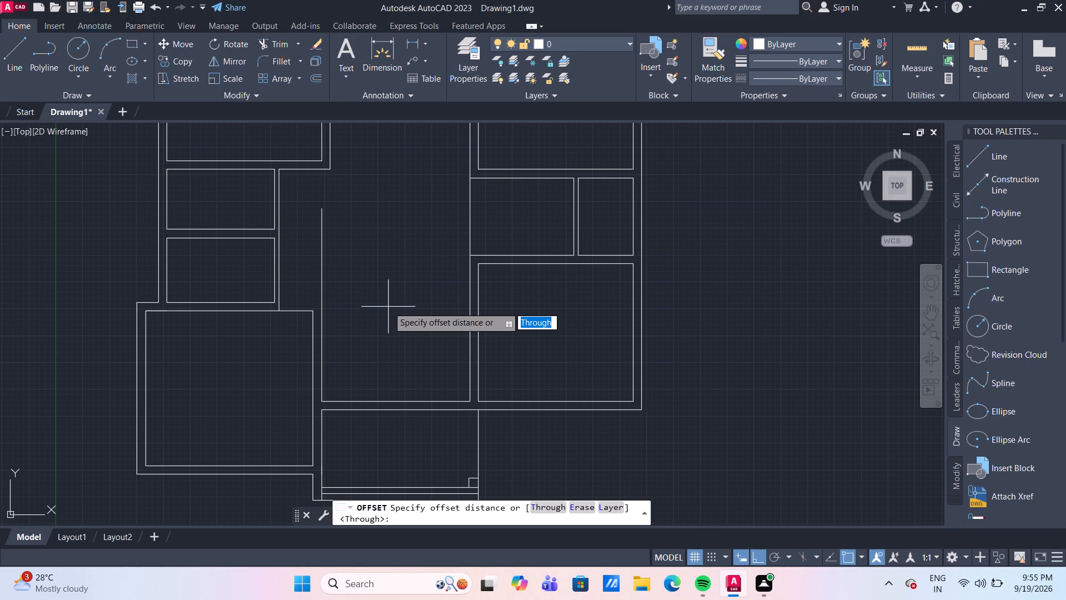
key("Return")
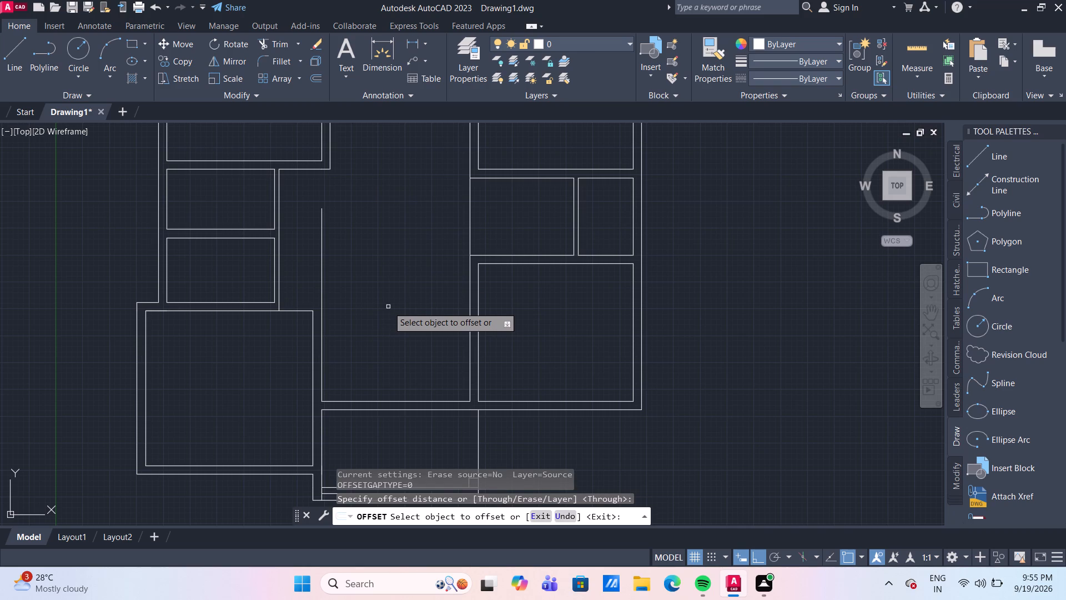
left_click(387, 402)
type("270")
key("Return")
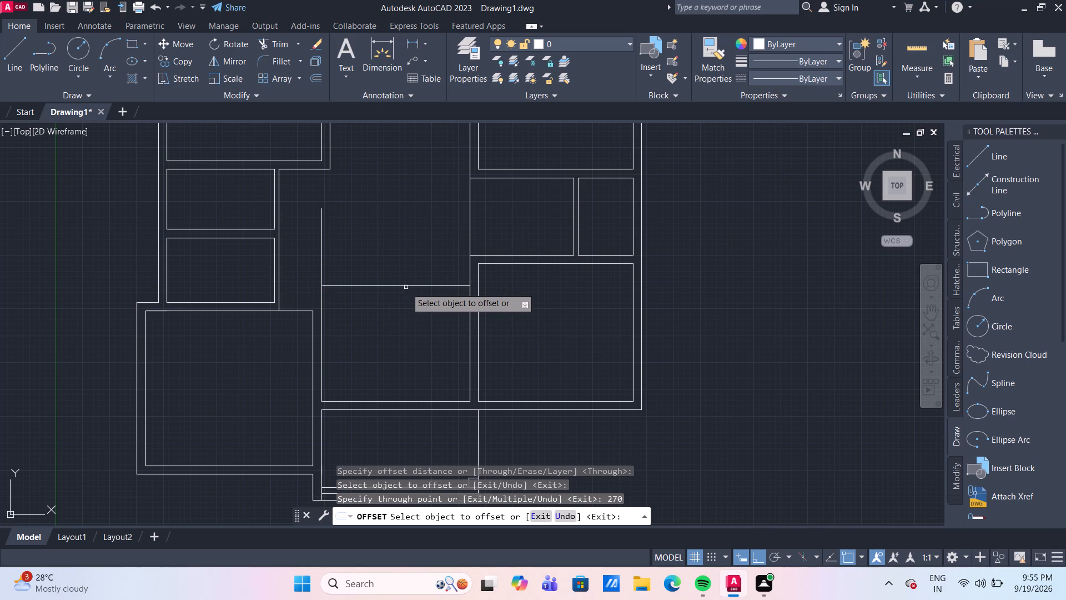
left_click(405, 286)
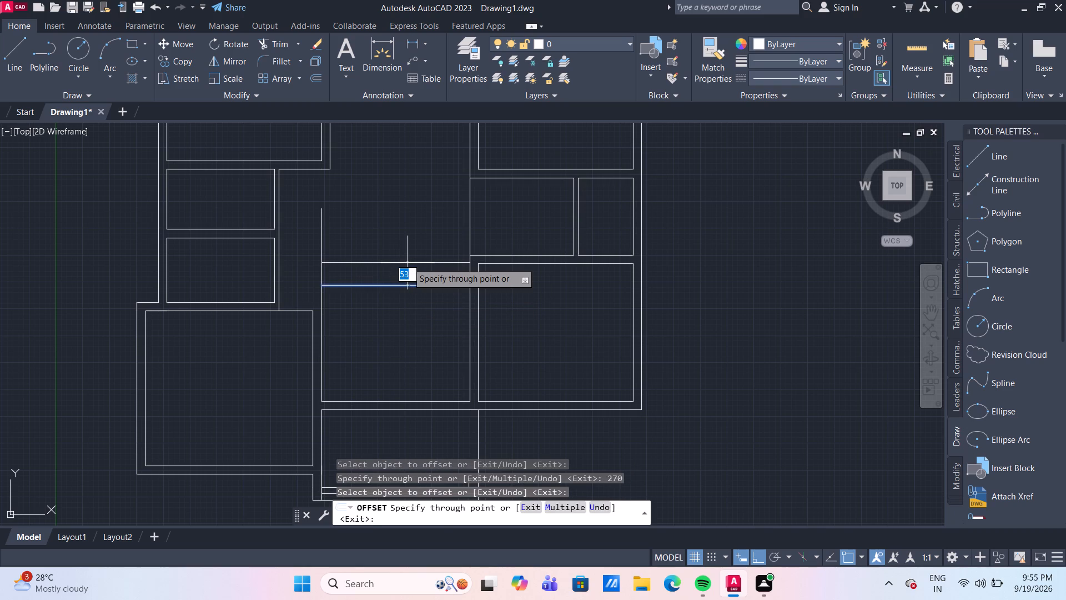
type("20")
key("Return")
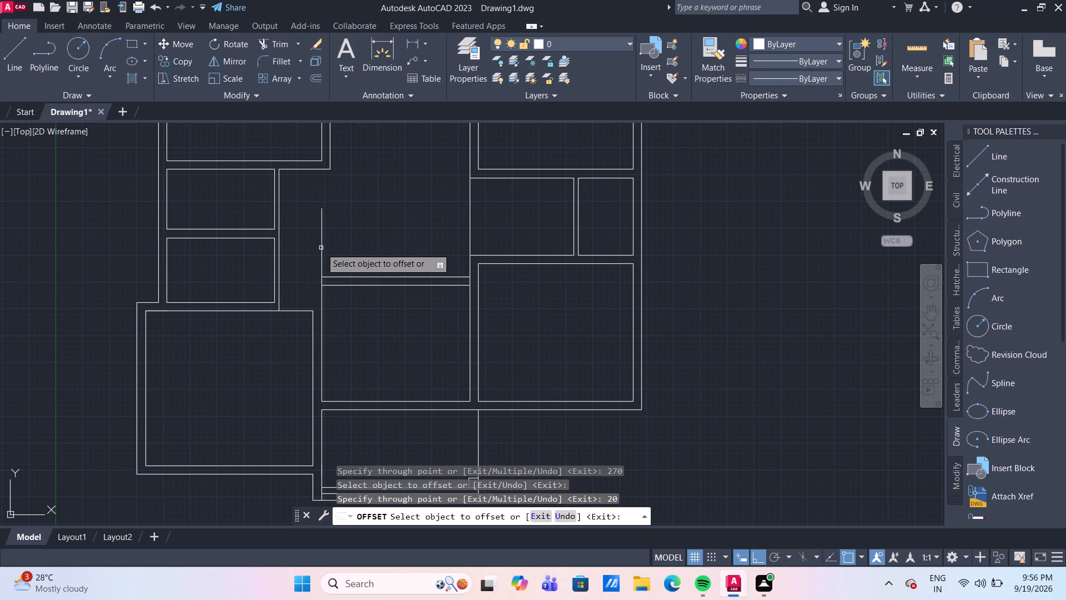
Draw a line up from the lower-left room's top-right corner to the cross wall's top edge level, and connect it across to that edge.
key("Escape")
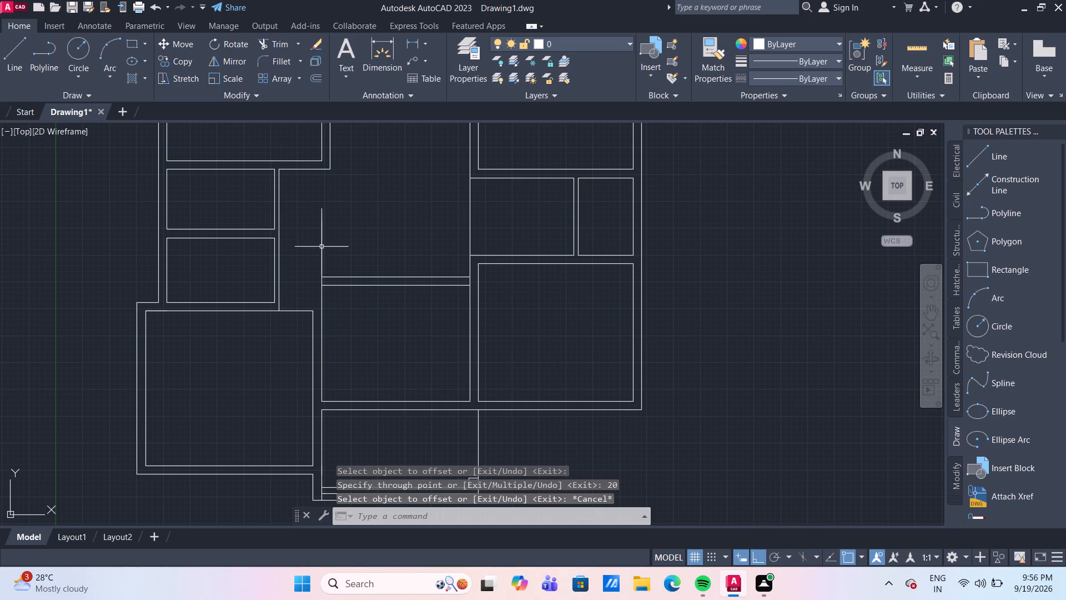
scroll(381, 231, "up", 1)
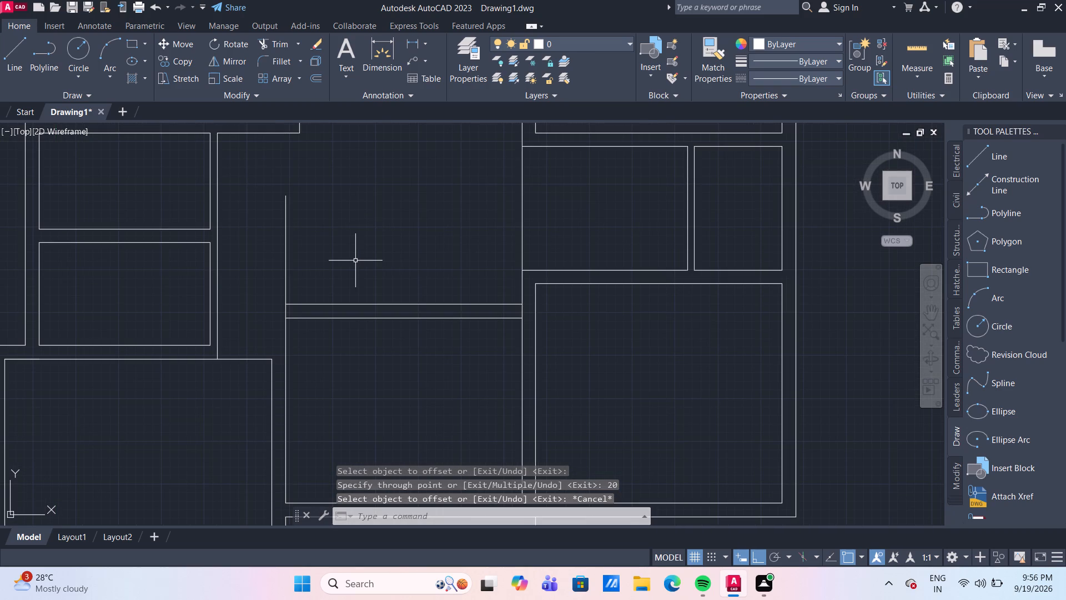
left_click(17, 60)
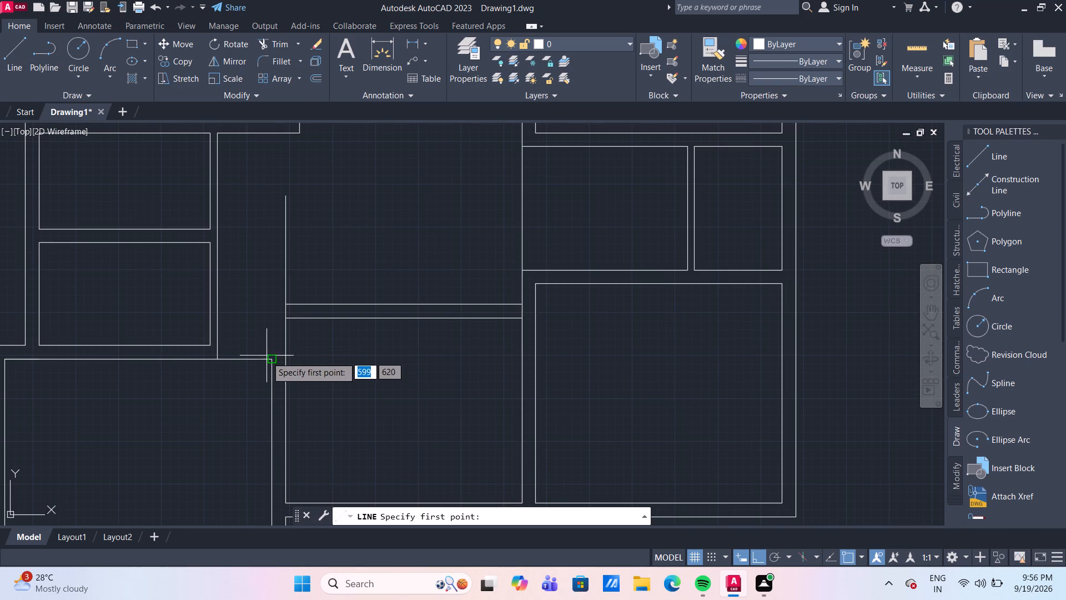
left_click(274, 359)
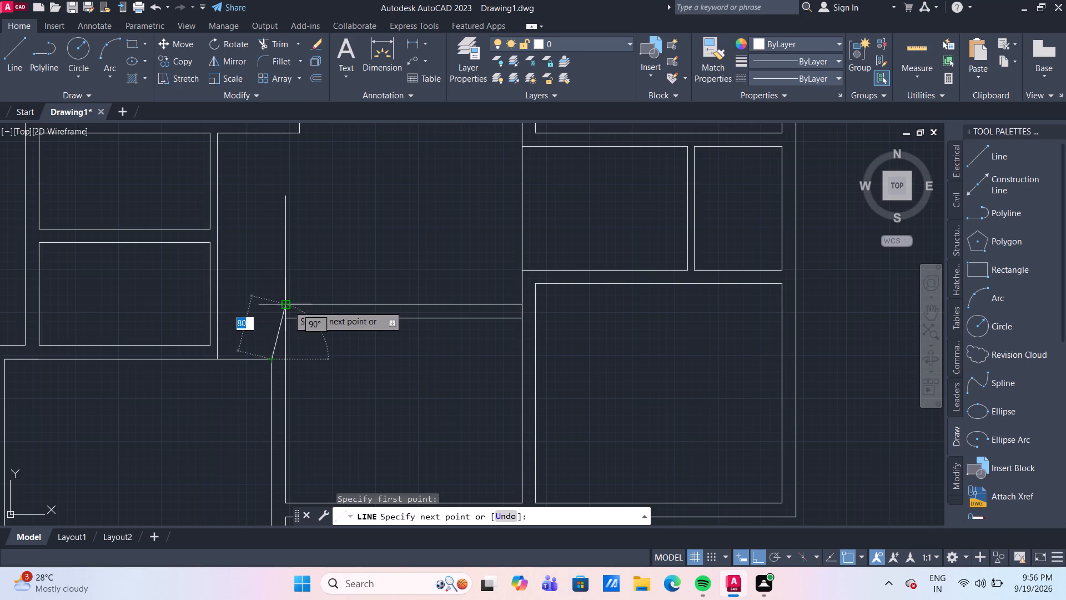
left_click(269, 304)
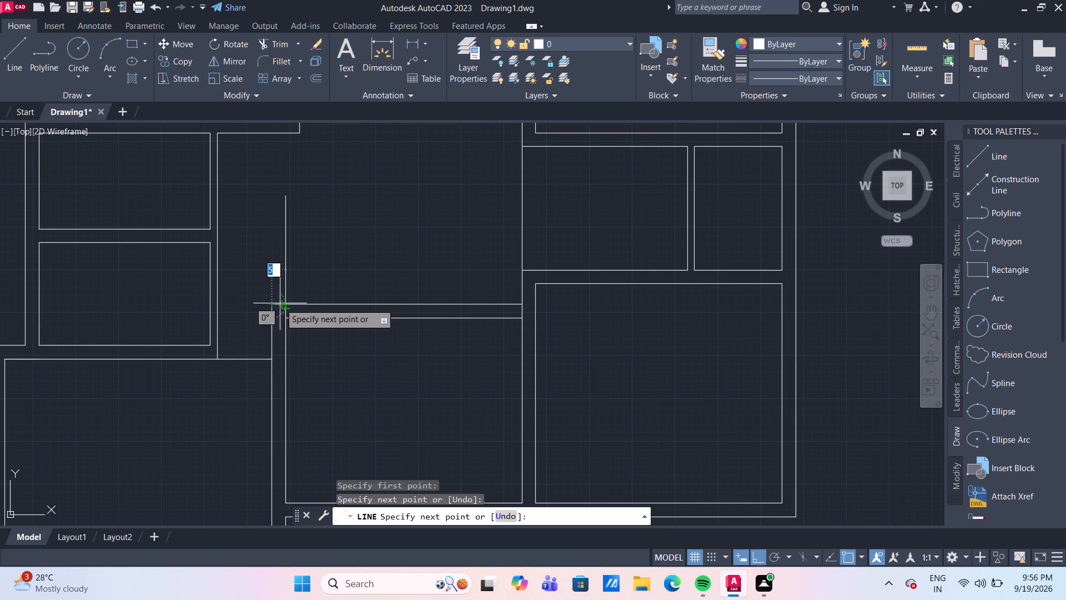
left_click(289, 303)
key("Escape")
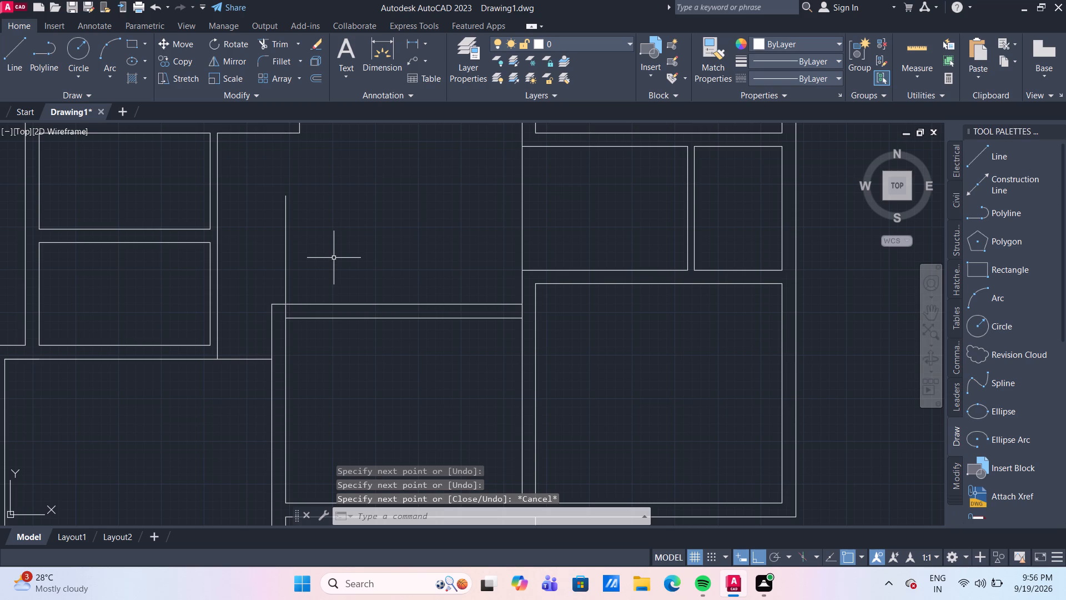
Draw a stub wall 60 long and 10 thick into the central space, extending the wall between the two small left rooms.
middle_click_drag(332, 264, 332, 289)
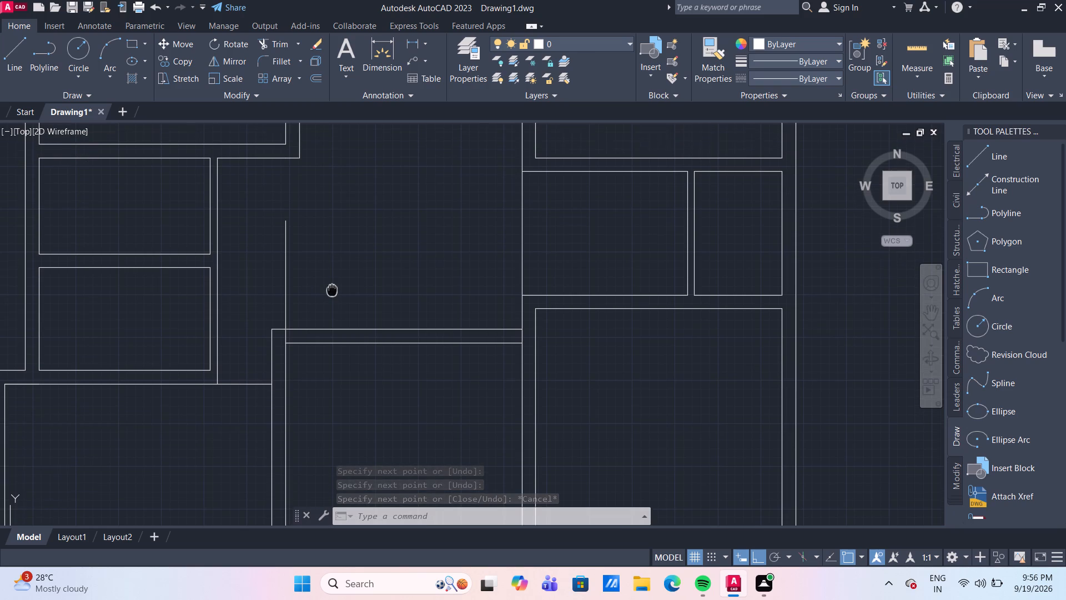
middle_click_drag(332, 289, 332, 313)
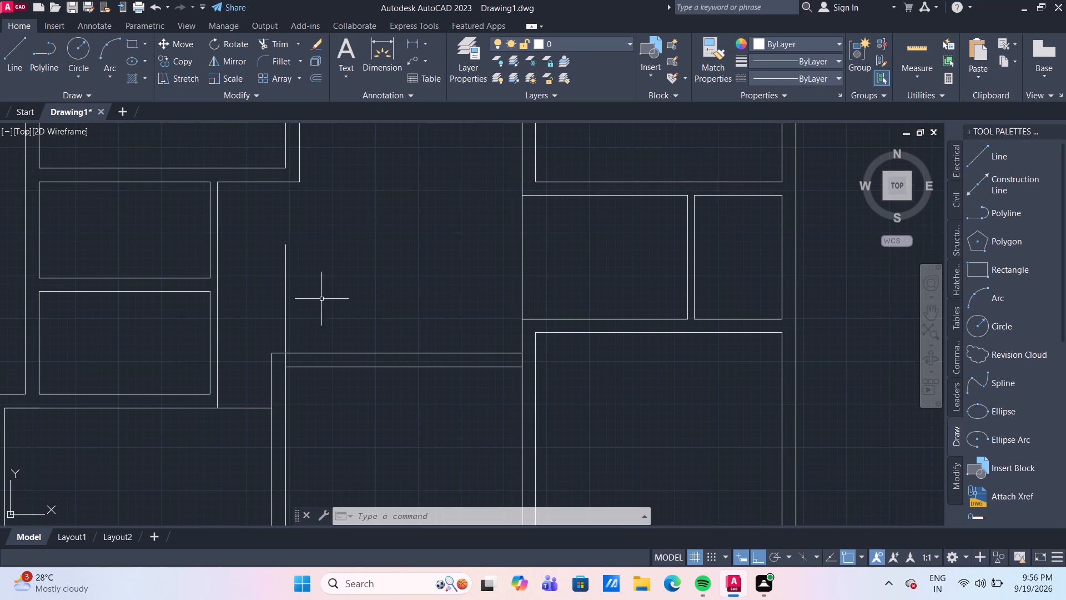
left_click(21, 58)
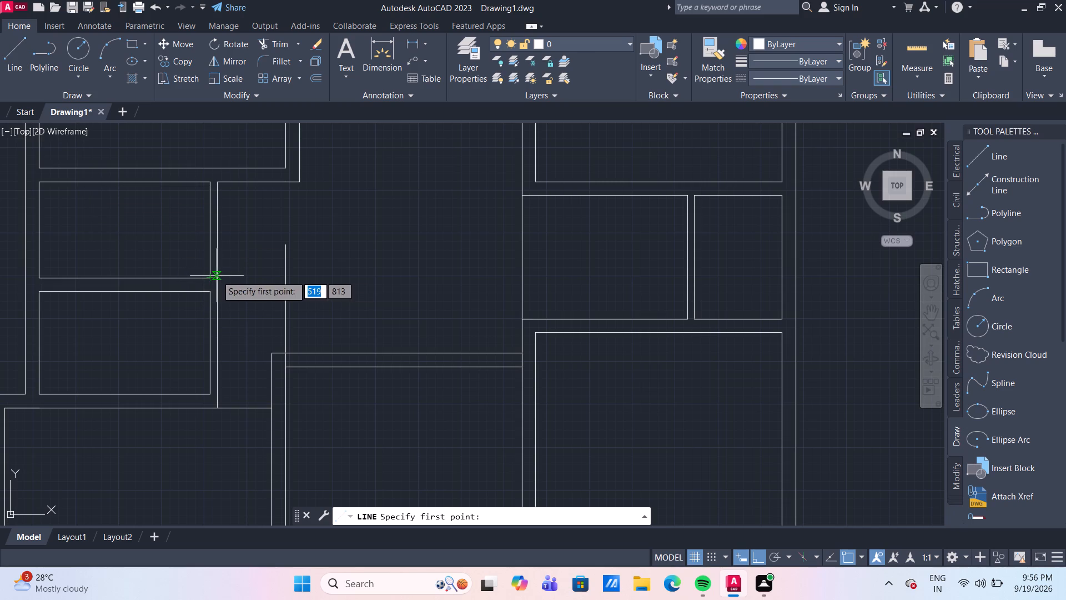
scroll(207, 272, "up", 2)
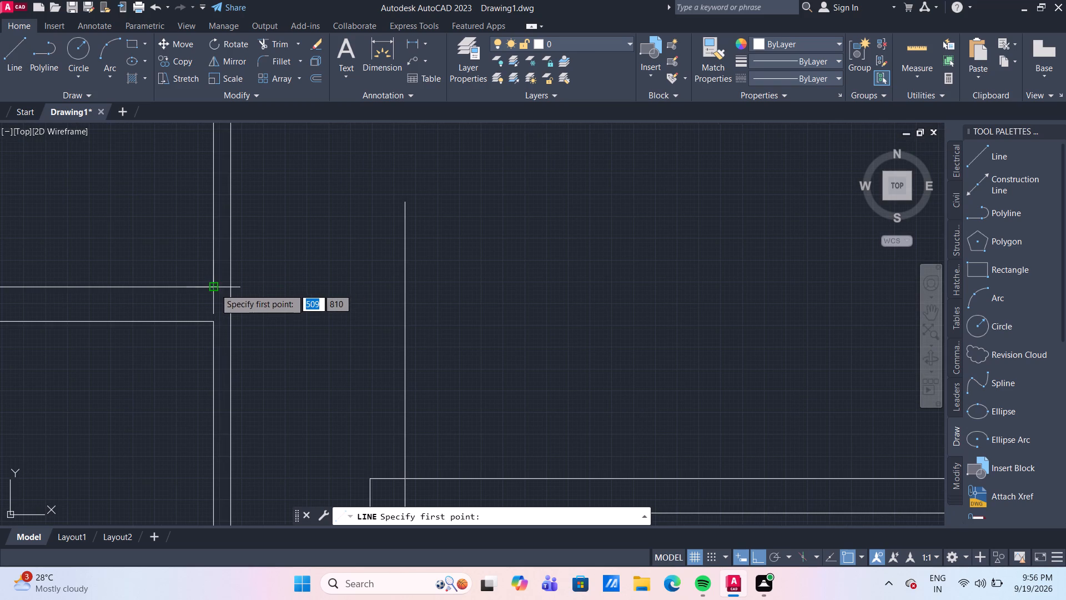
left_click(231, 288)
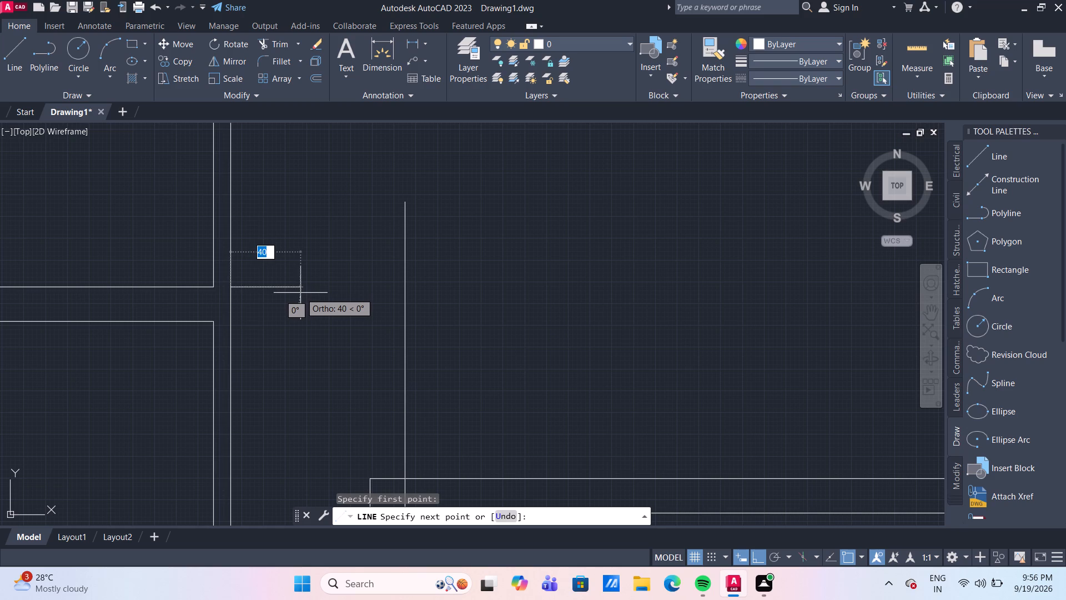
scroll(300, 293, "down", 2)
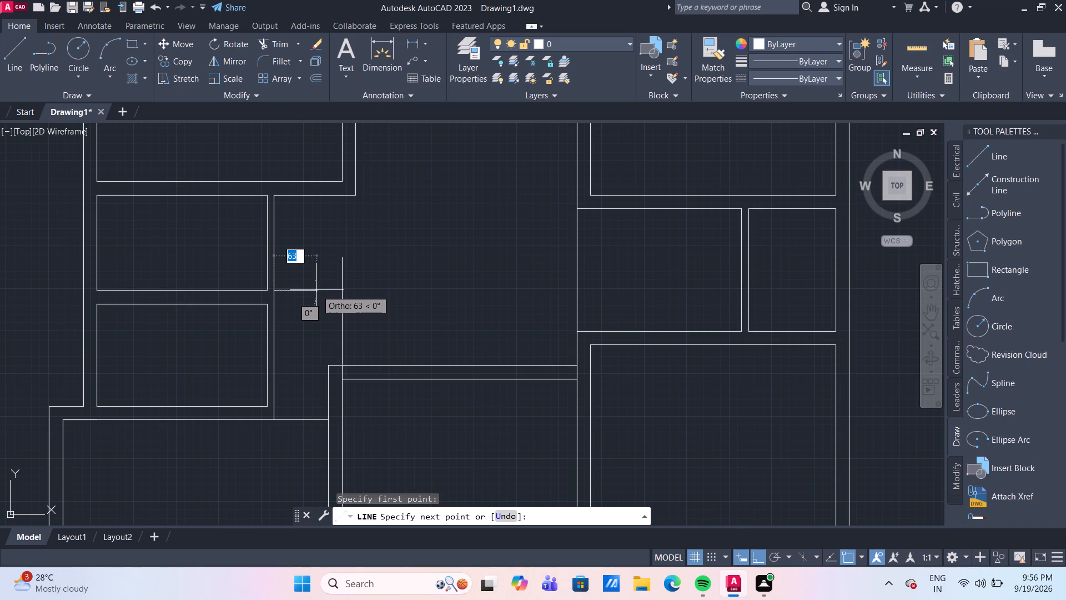
type("60")
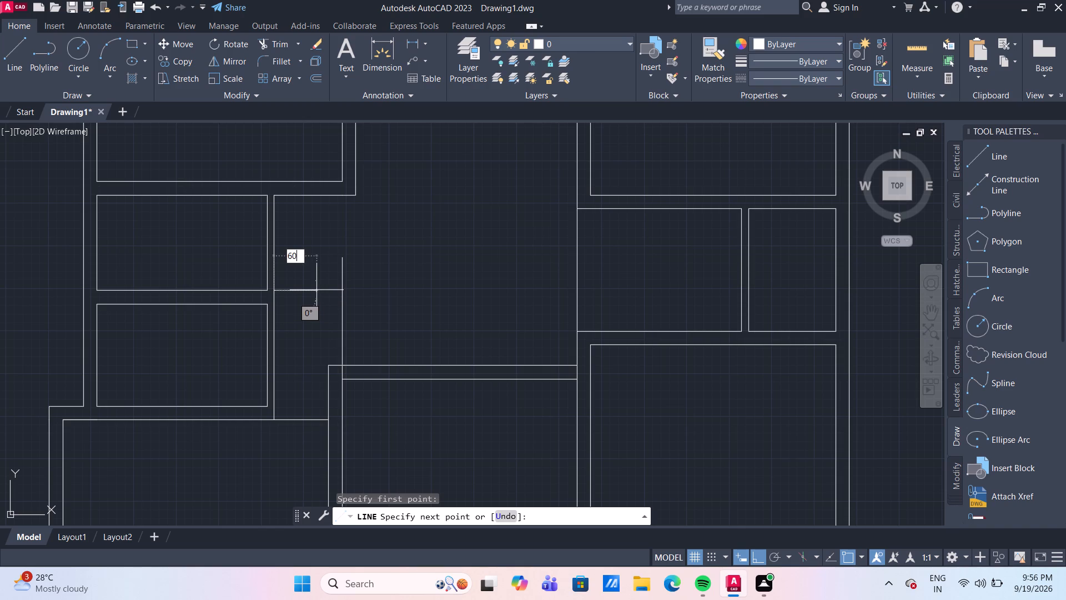
key("Return")
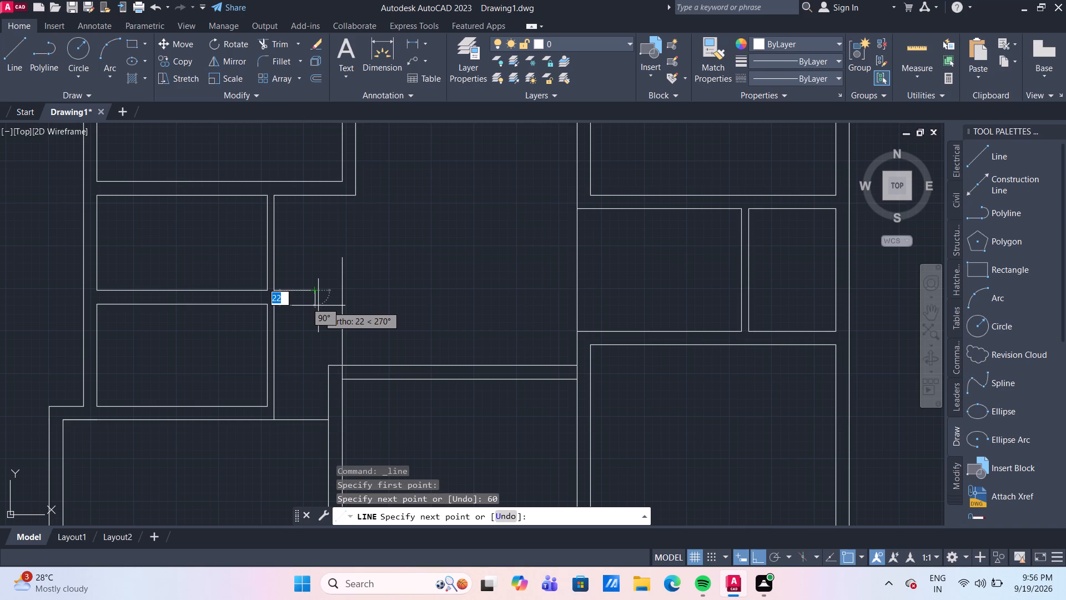
type("10")
key("Return")
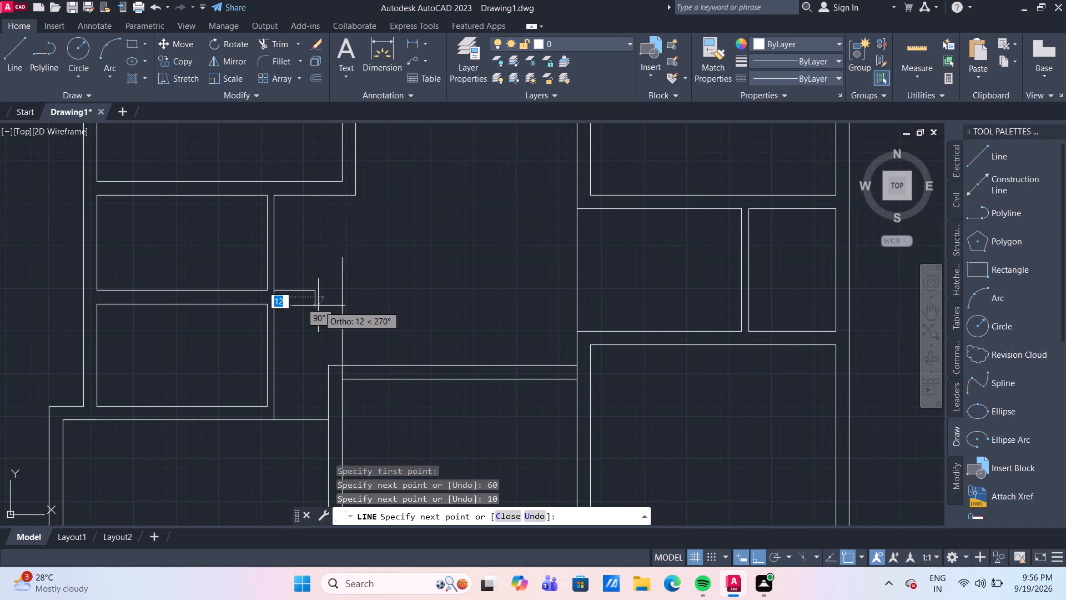
scroll(273, 300, "up", 2)
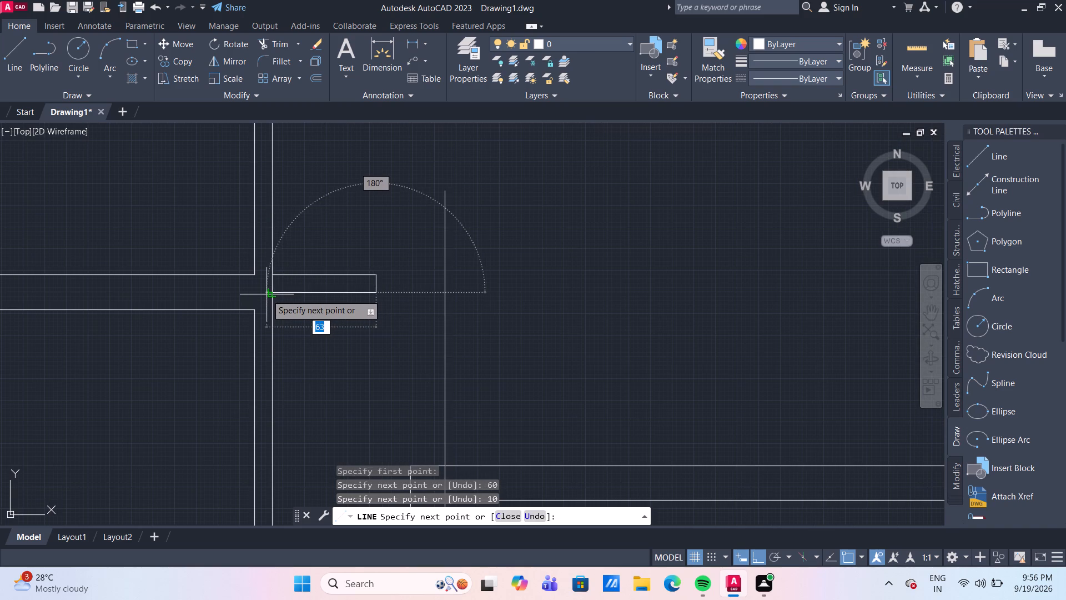
left_click(271, 294)
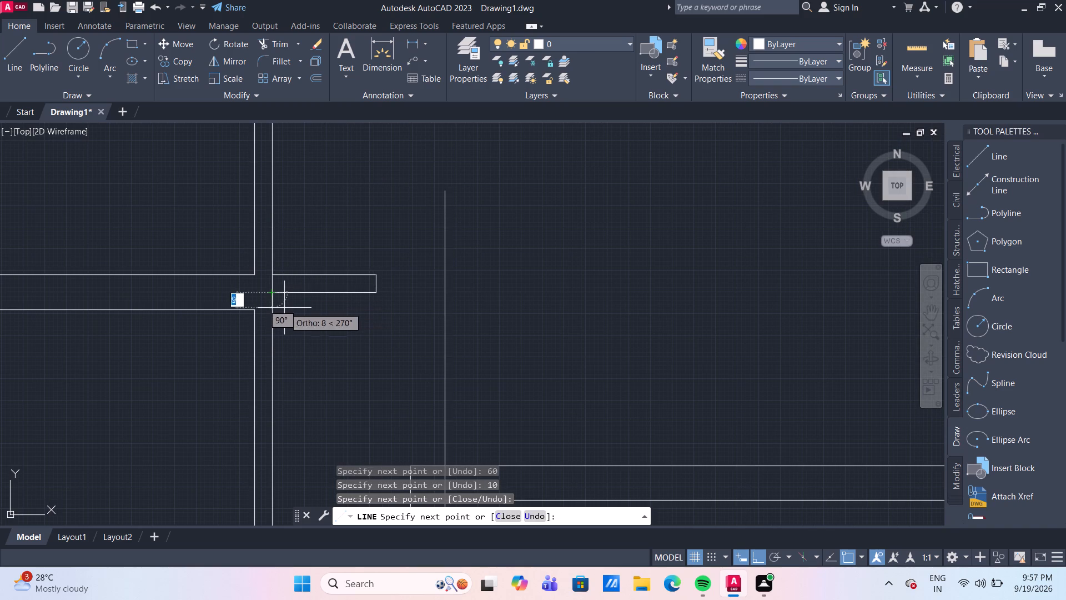
key("Escape")
Trim the wall line across the stub wall's base and the vertical line projecting above the cross wall.
type("TR")
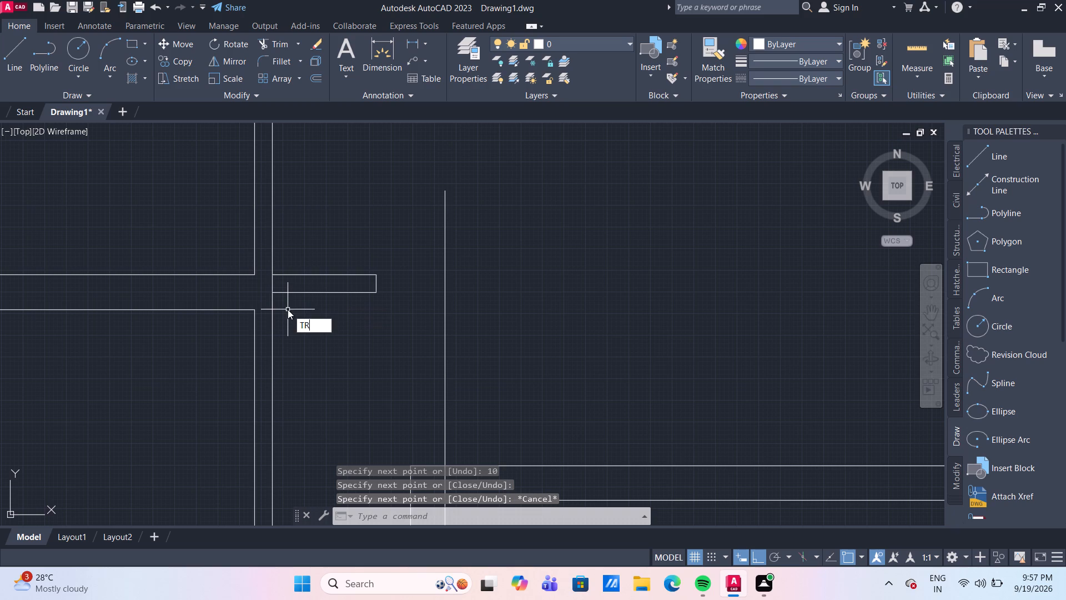
key("Return")
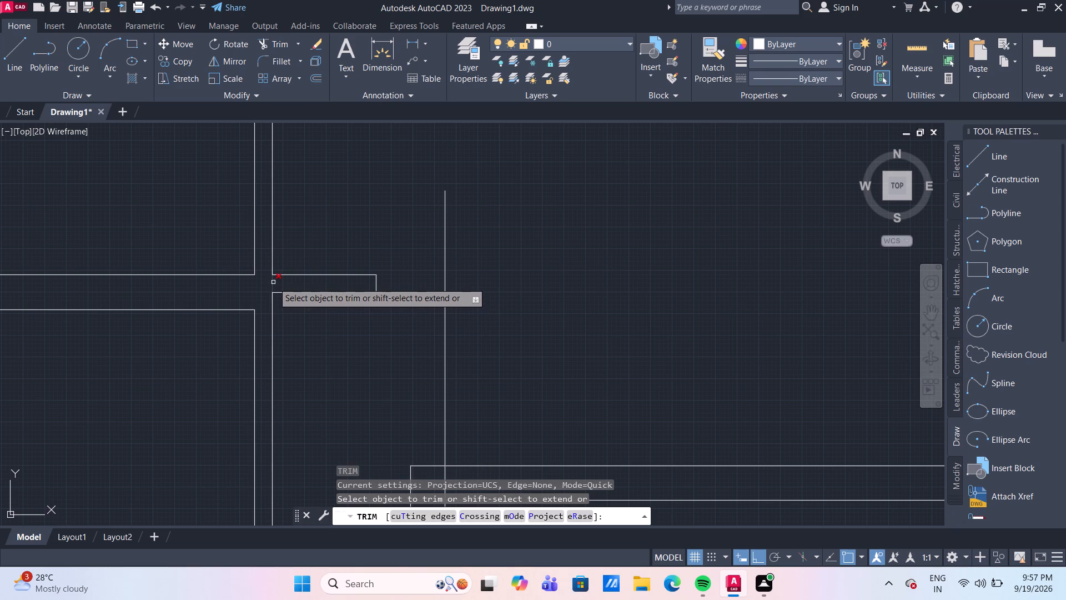
left_click(273, 282)
left_click(446, 278)
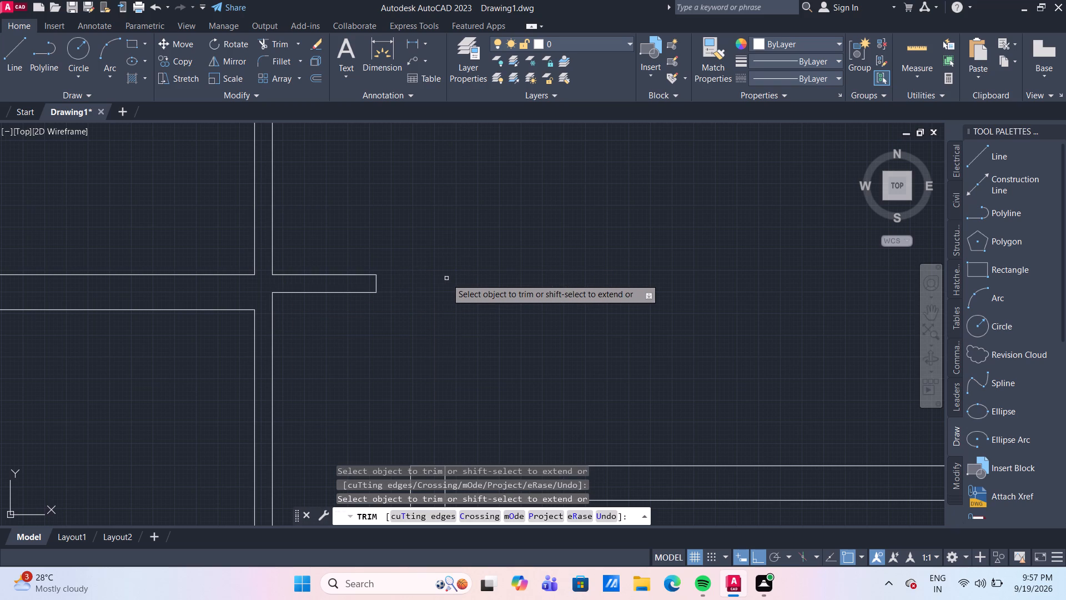
scroll(446, 278, "down", 3)
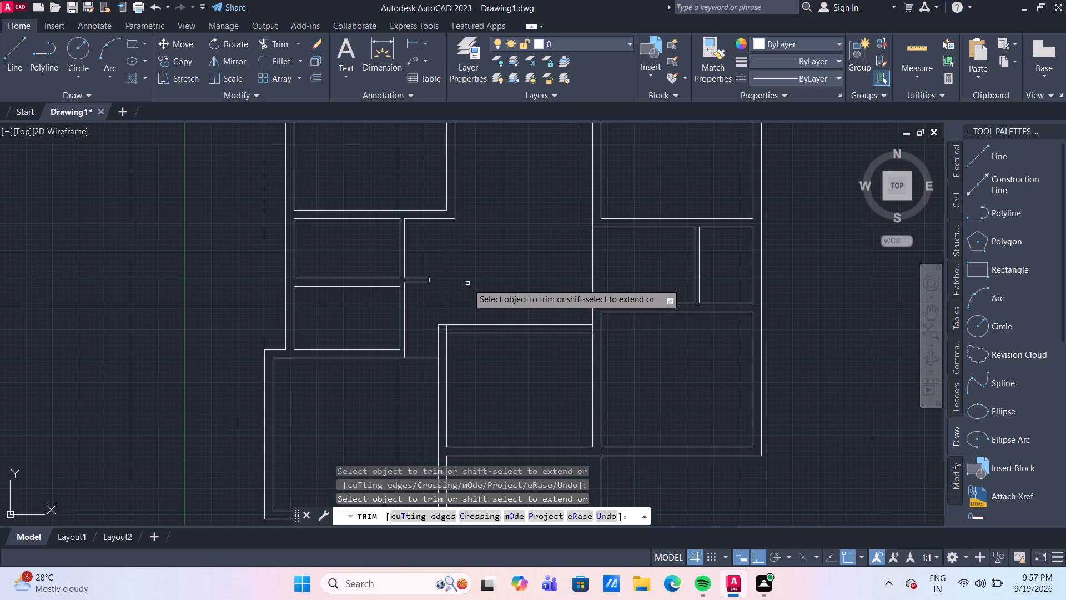
scroll(452, 250, "up", 2)
key("Escape")
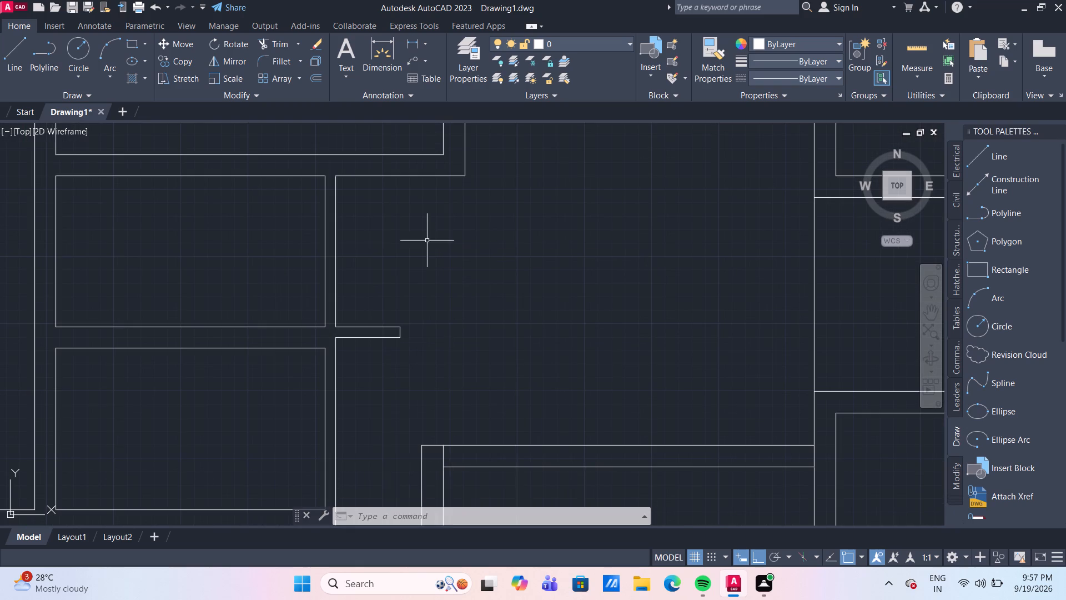
Offset the wall line beside the upper small left room by 60 toward the central space, above the stub wall.
key("o")
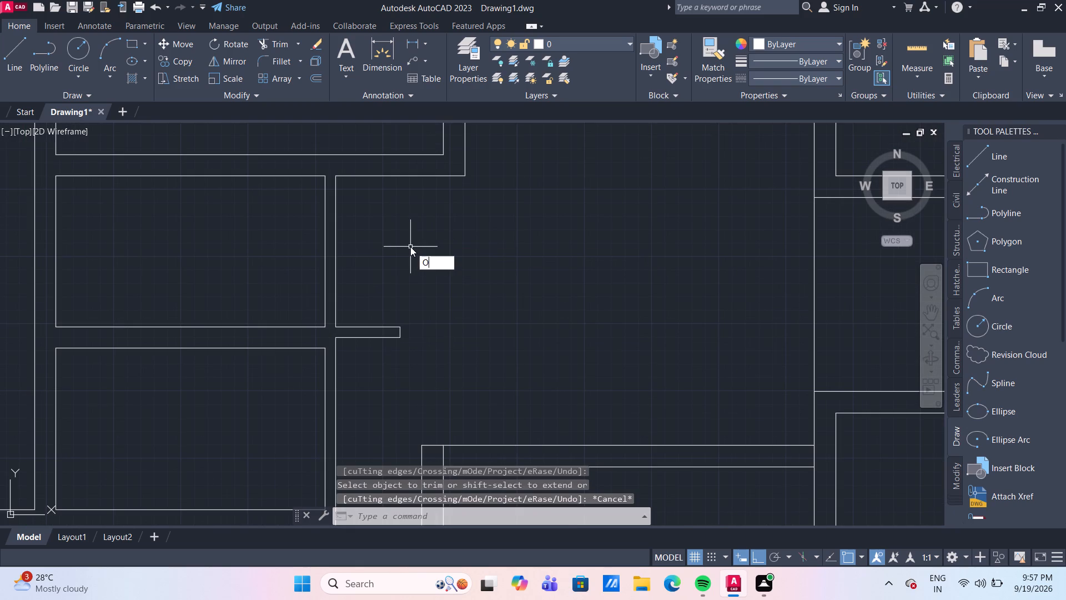
key("Return")
key("Return")
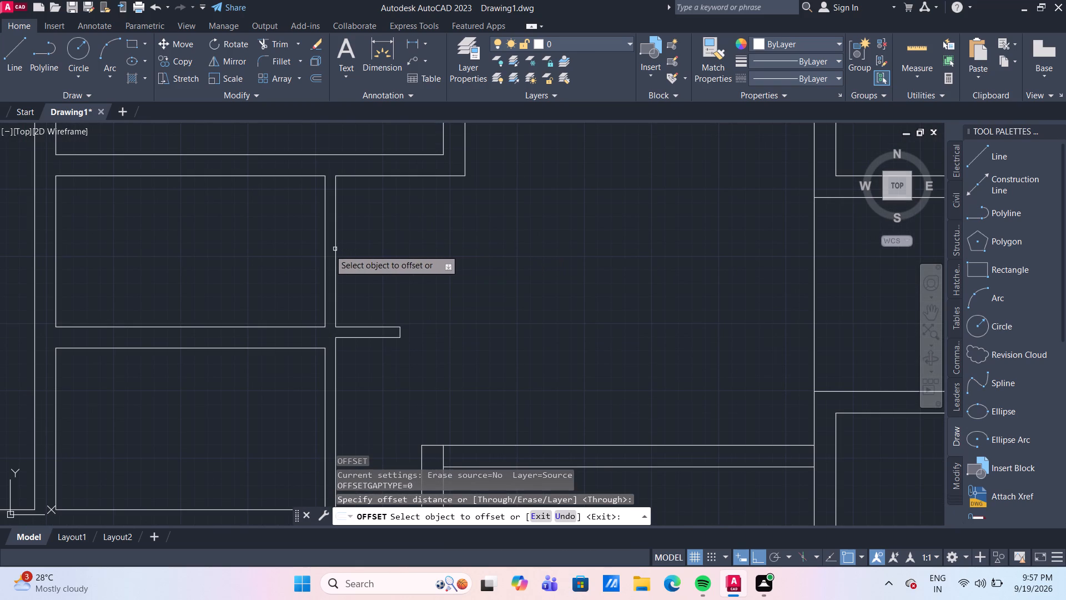
left_click(335, 259)
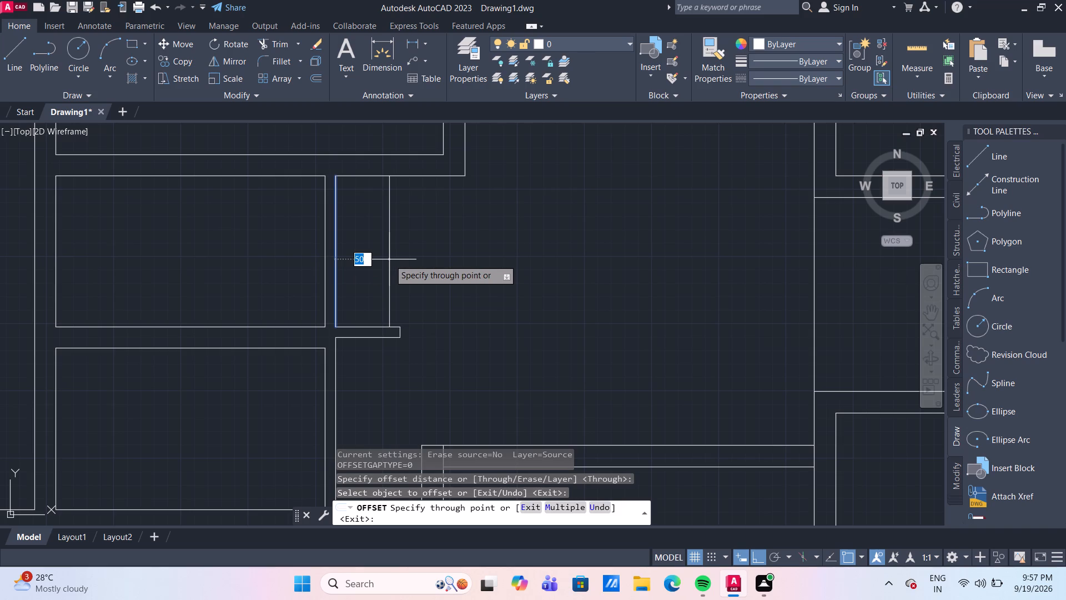
key("5")
key("BackSpace")
type("60")
key("Return")
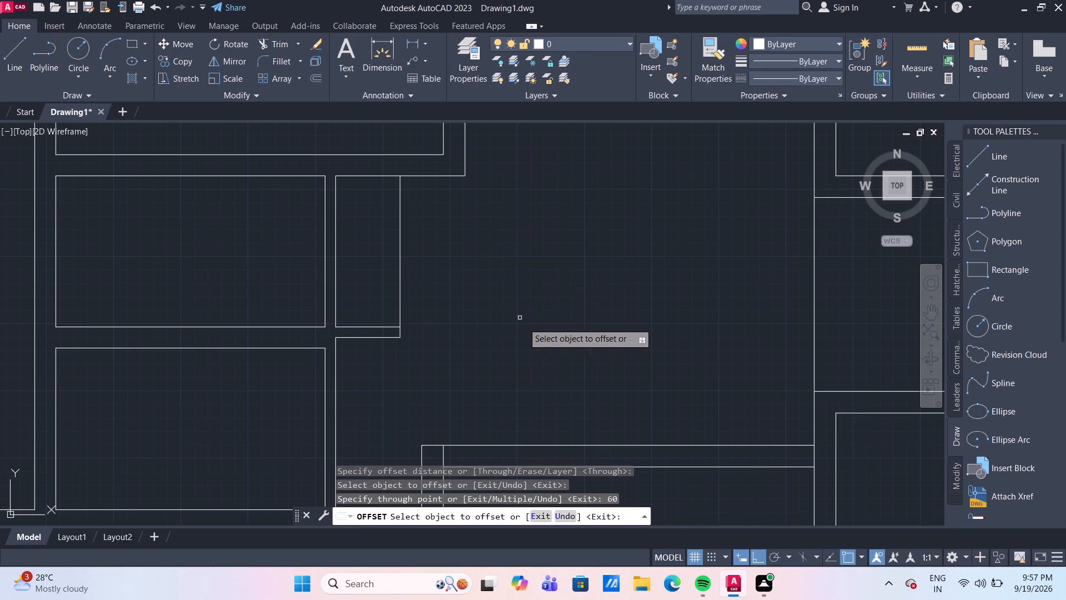
middle_click_drag(526, 327, 461, 194)
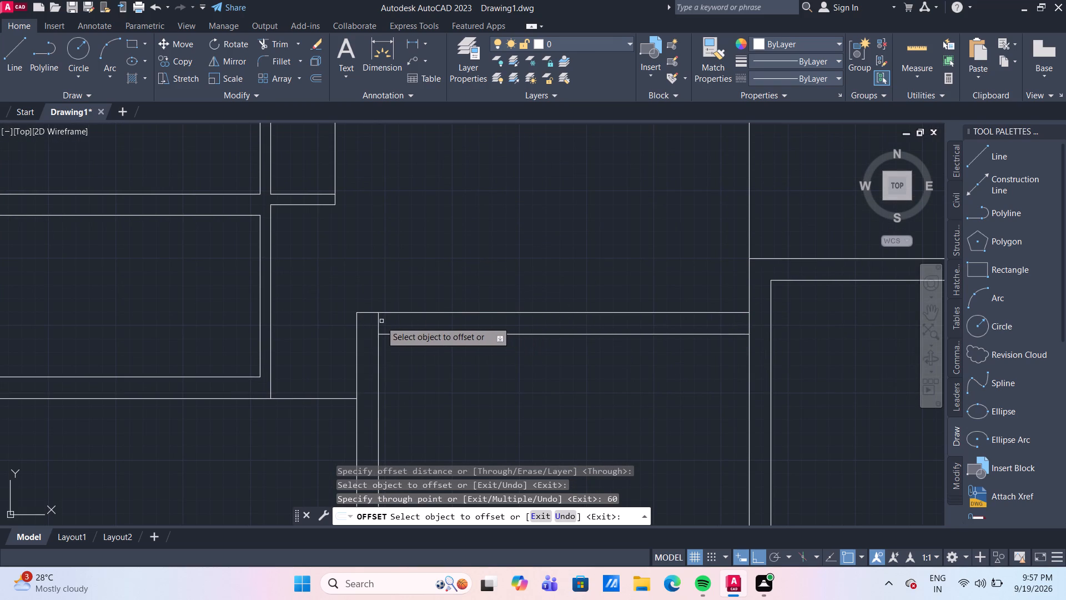
key("Escape")
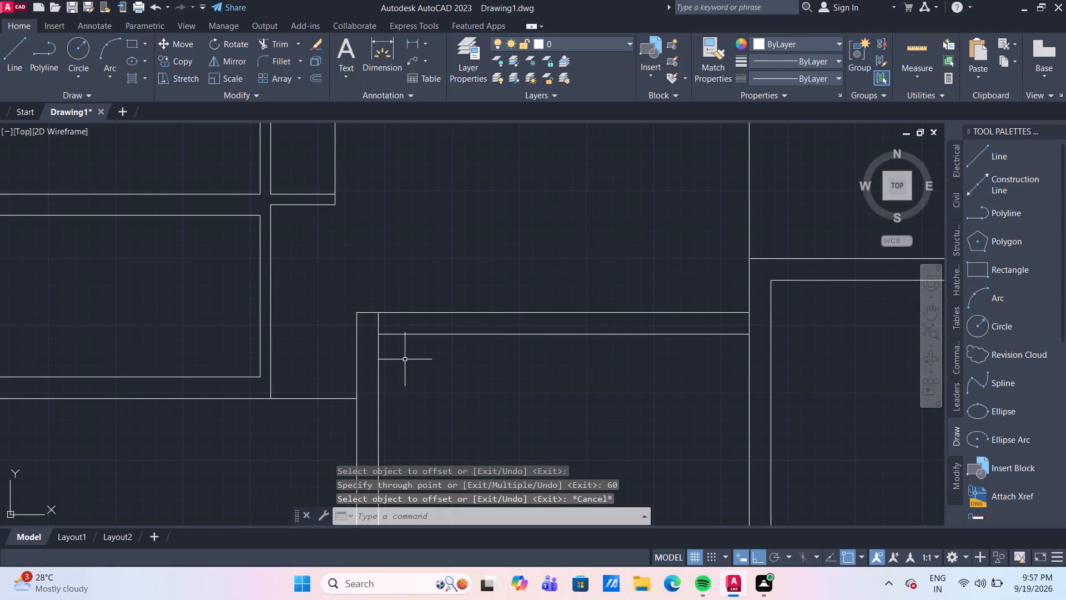
Trim the leftover segment inside the cross wall's left corner and the line separating the central space from the small right-hand room.
key("t")
key("r")
key("Return")
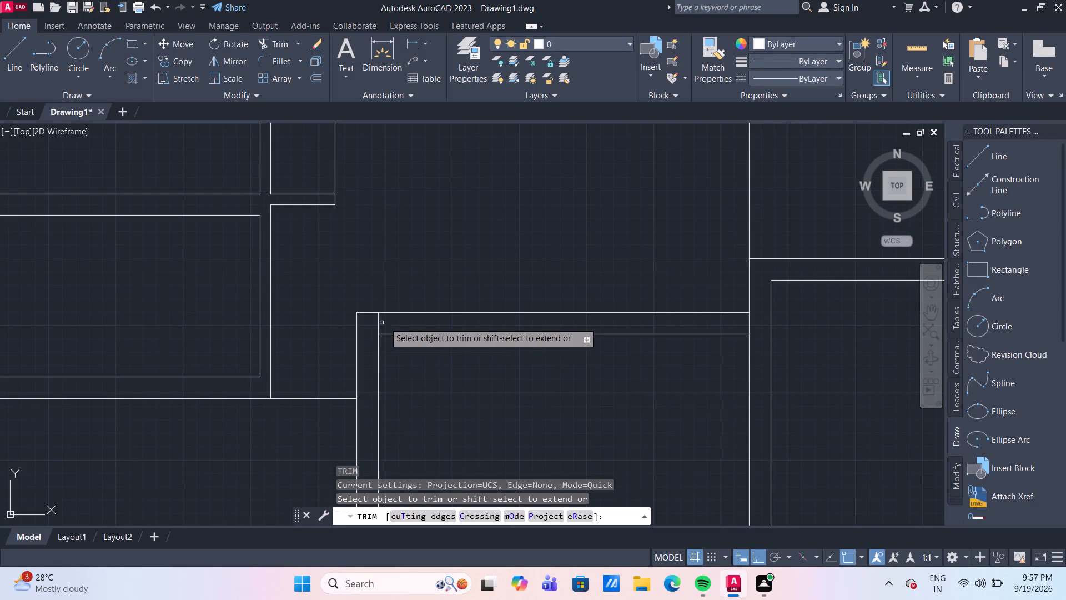
left_click(379, 322)
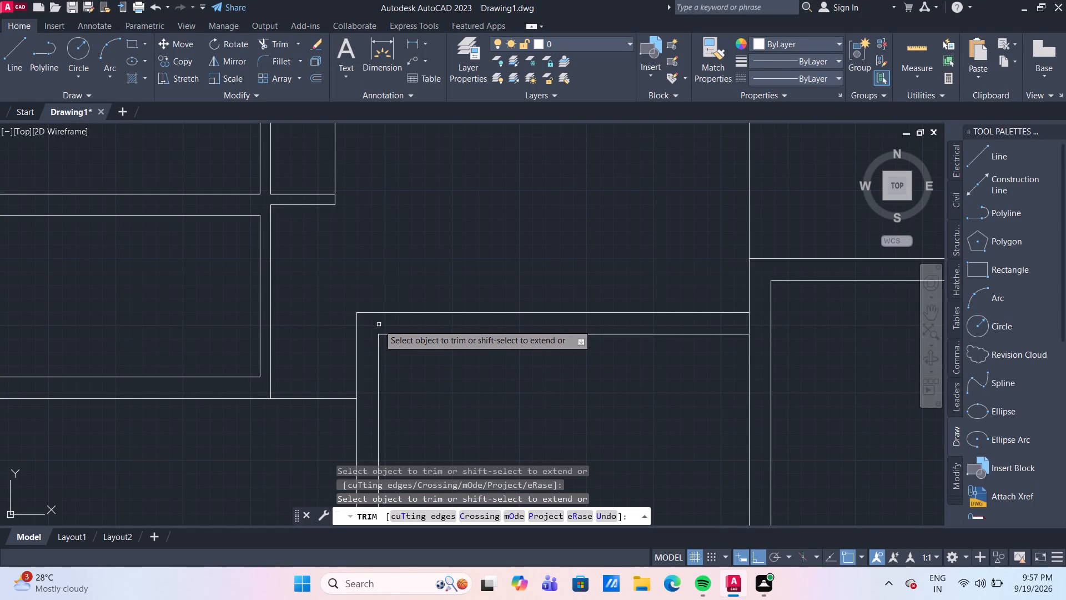
scroll(703, 392, "down", 1)
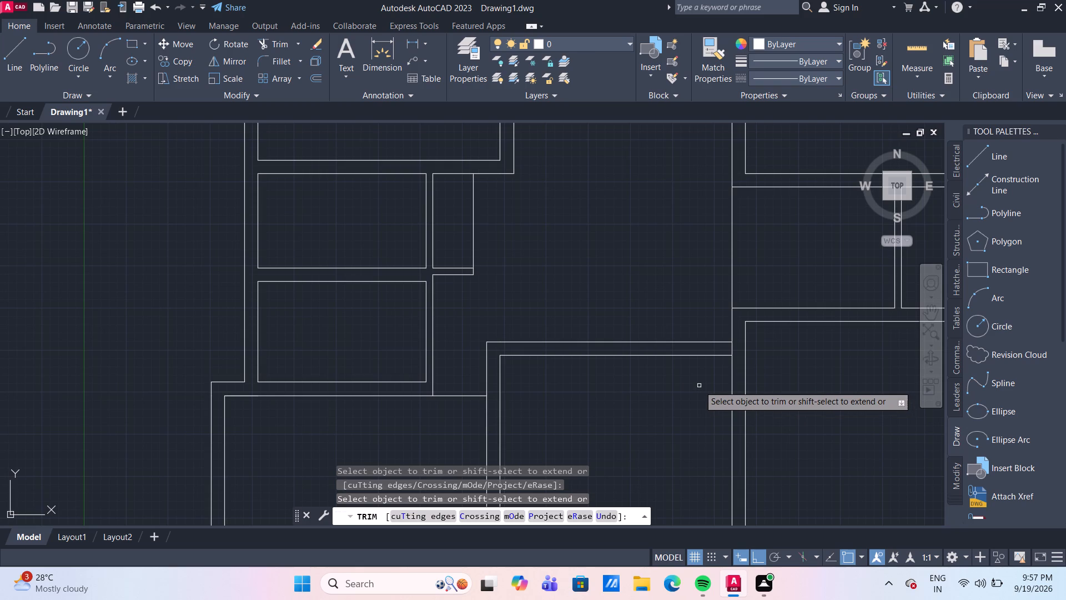
middle_click_drag(784, 257, 670, 265)
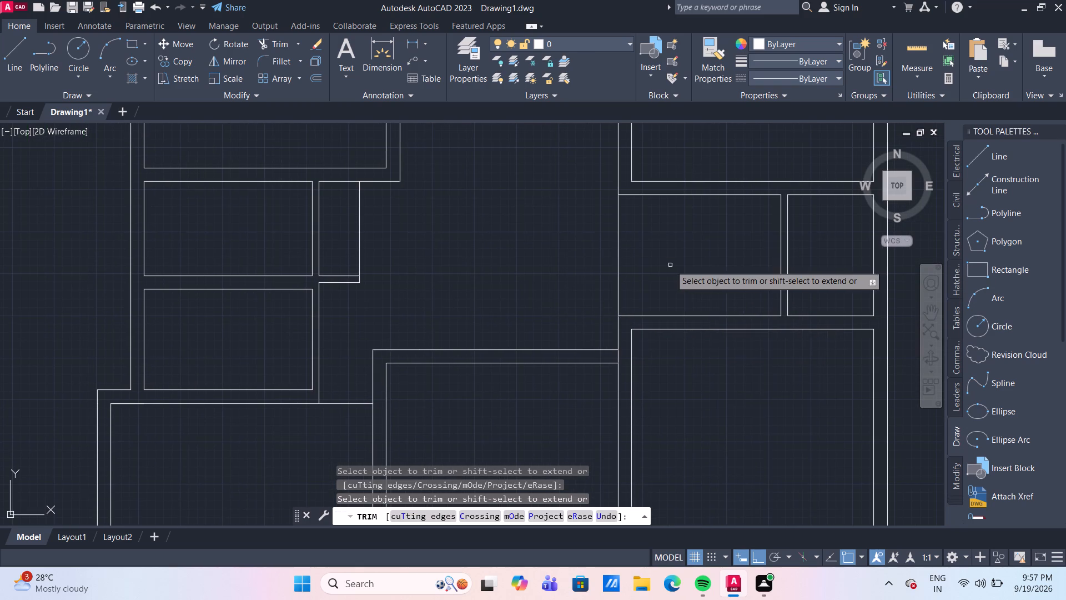
left_click(662, 262)
left_click(573, 251)
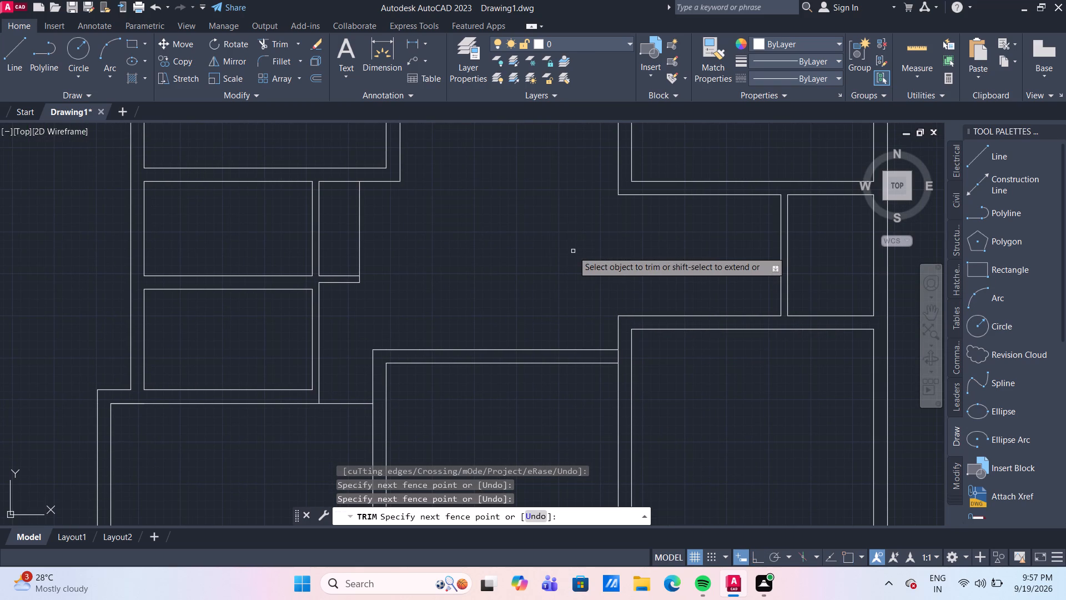
scroll(575, 253, "down", 2)
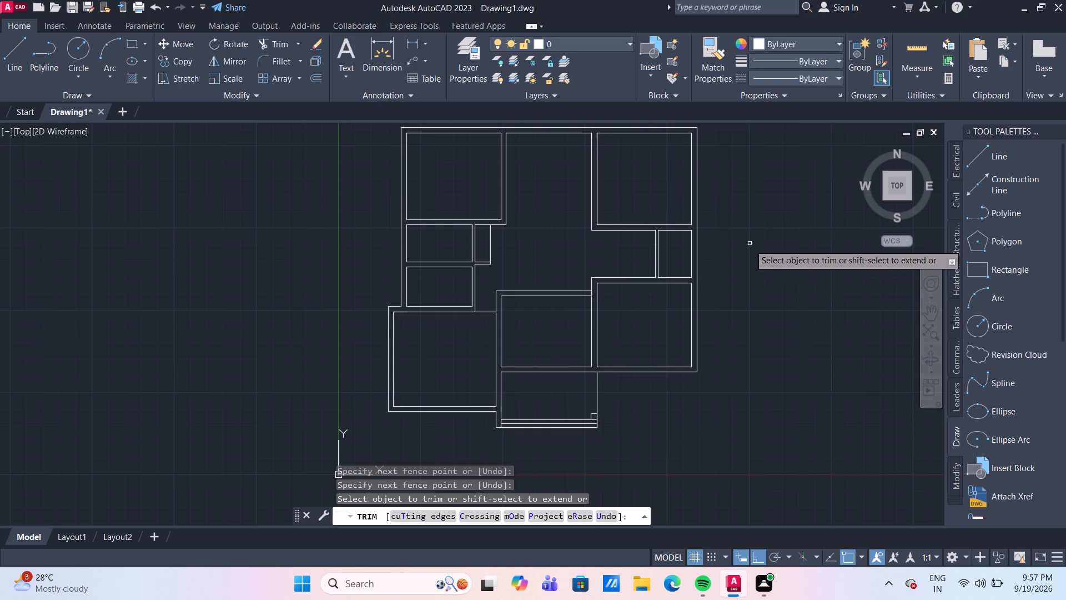
middle_click_drag(744, 257, 741, 266)
key("Escape")
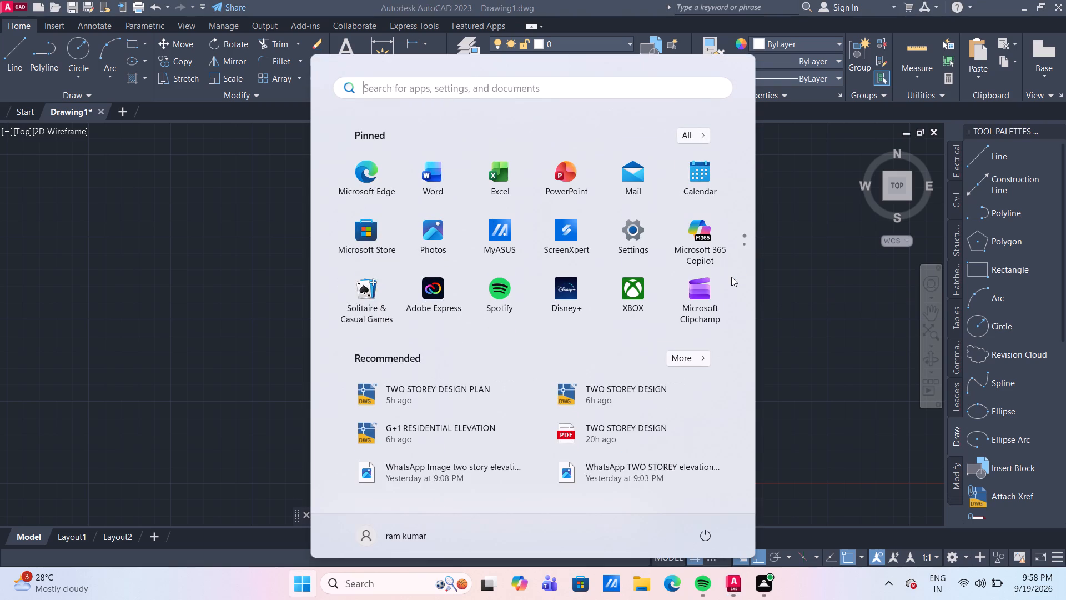
left_click(825, 298)
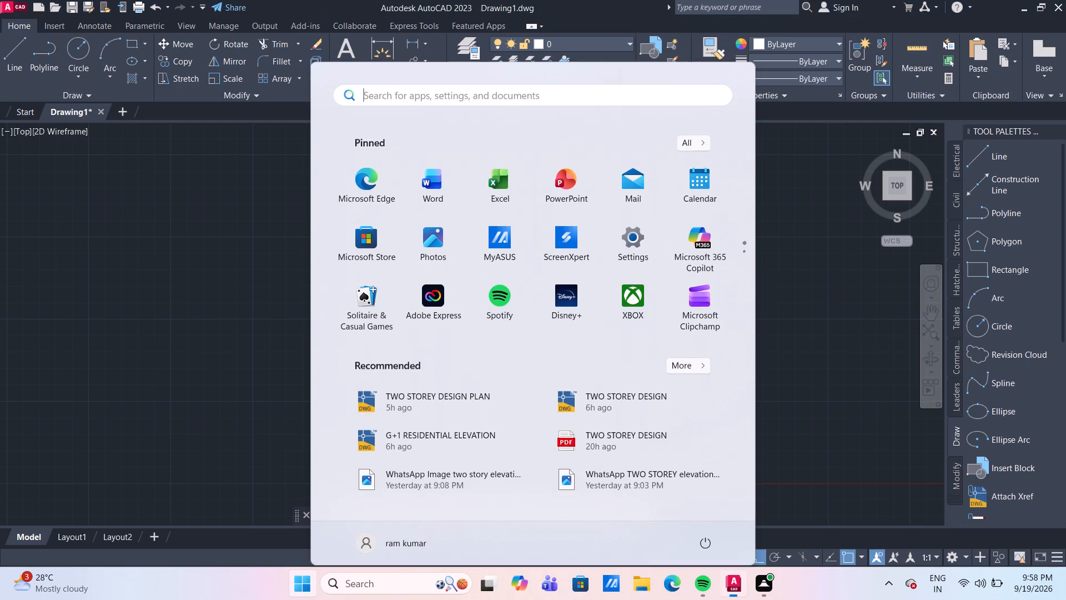
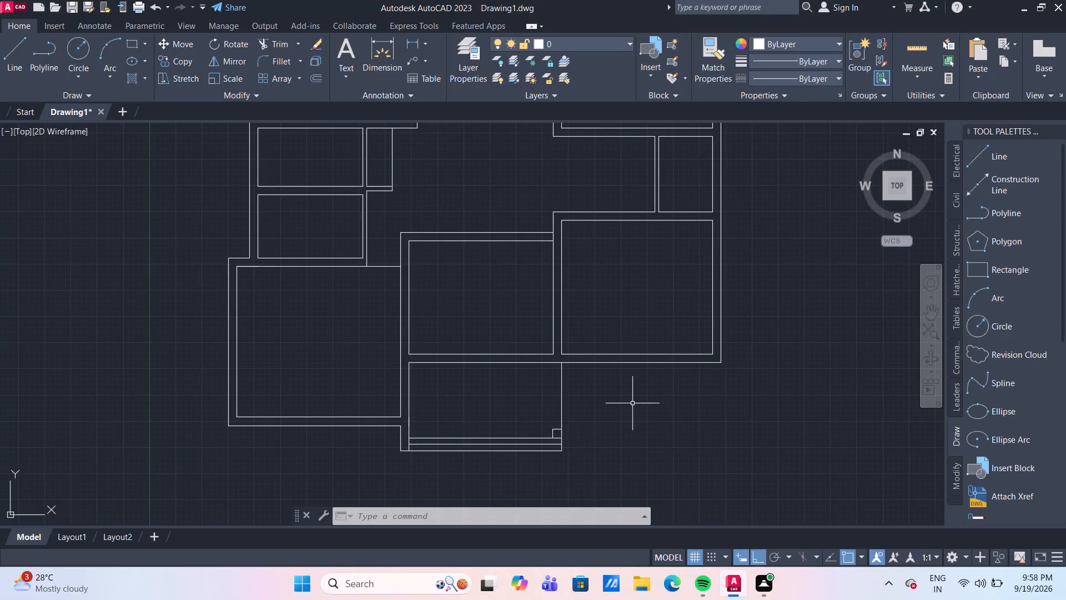
Draw a short line across the wall below the middle room, starting at the room's lower-right inner corner.
scroll(580, 382, "up", 1)
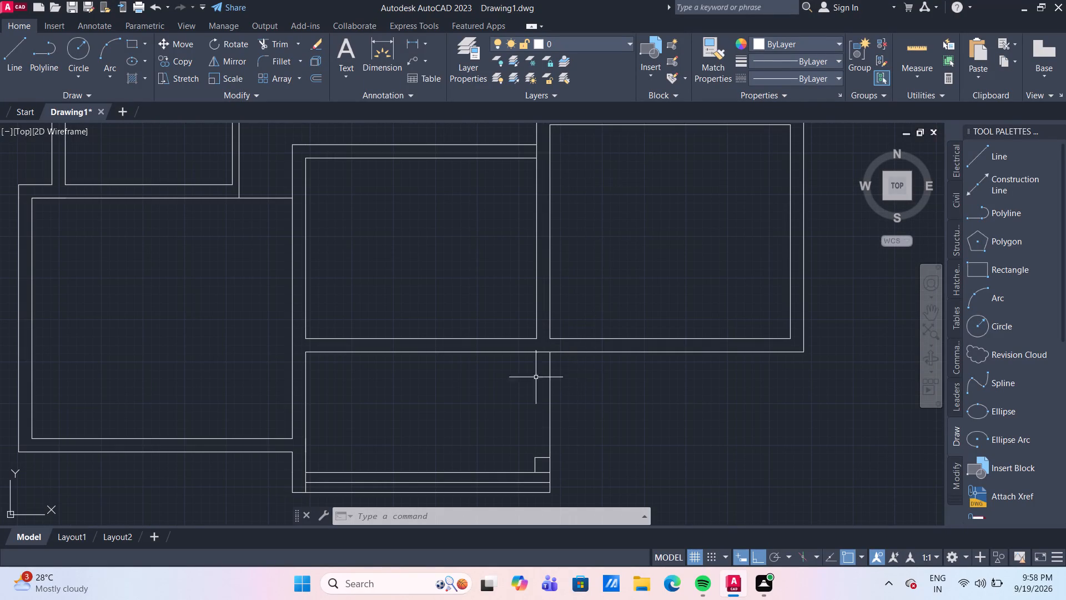
scroll(493, 379, "up", 1)
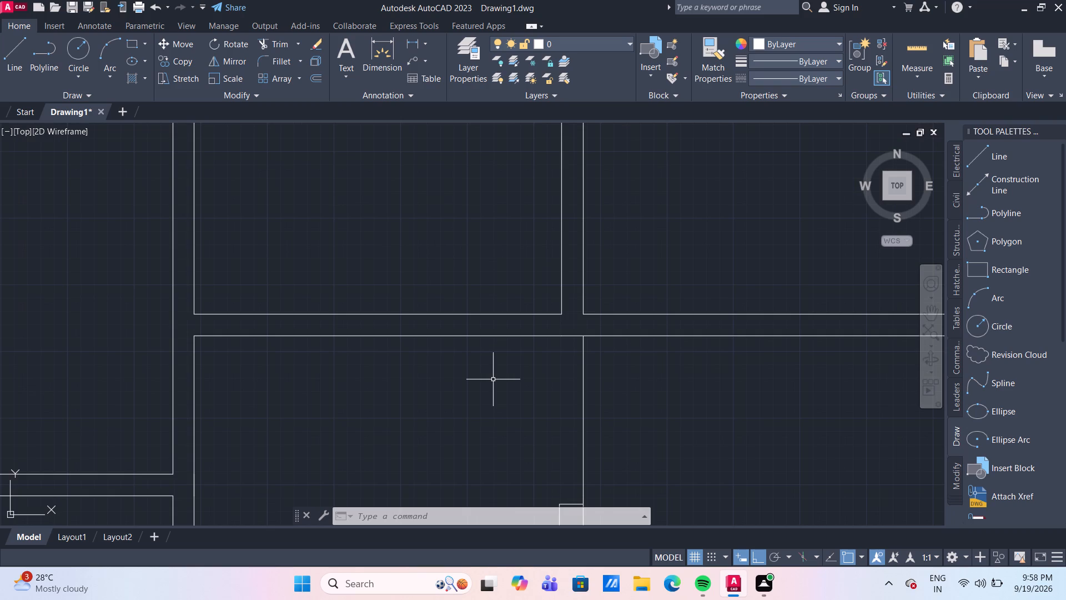
scroll(514, 367, "up", 1)
left_click_drag(22, 64, 38, 74)
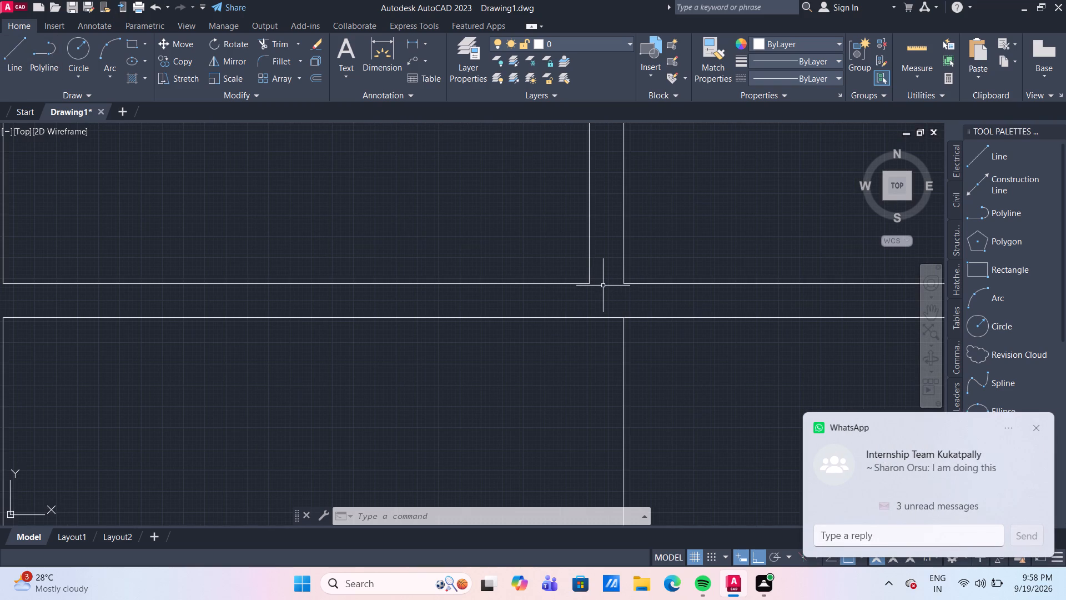
key("l")
key("Return")
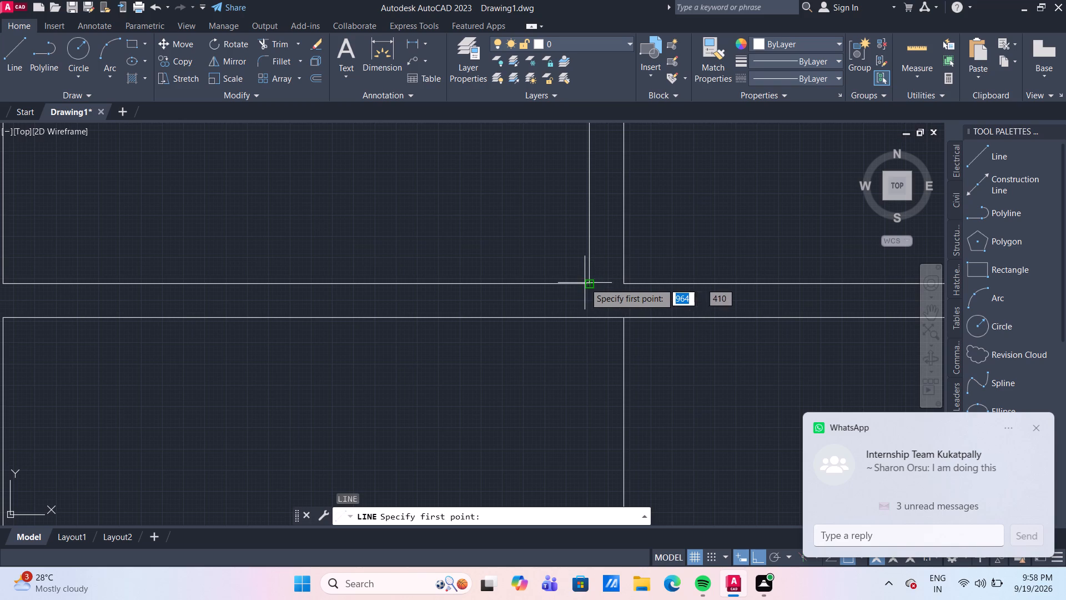
left_click(588, 285)
left_click(591, 317)
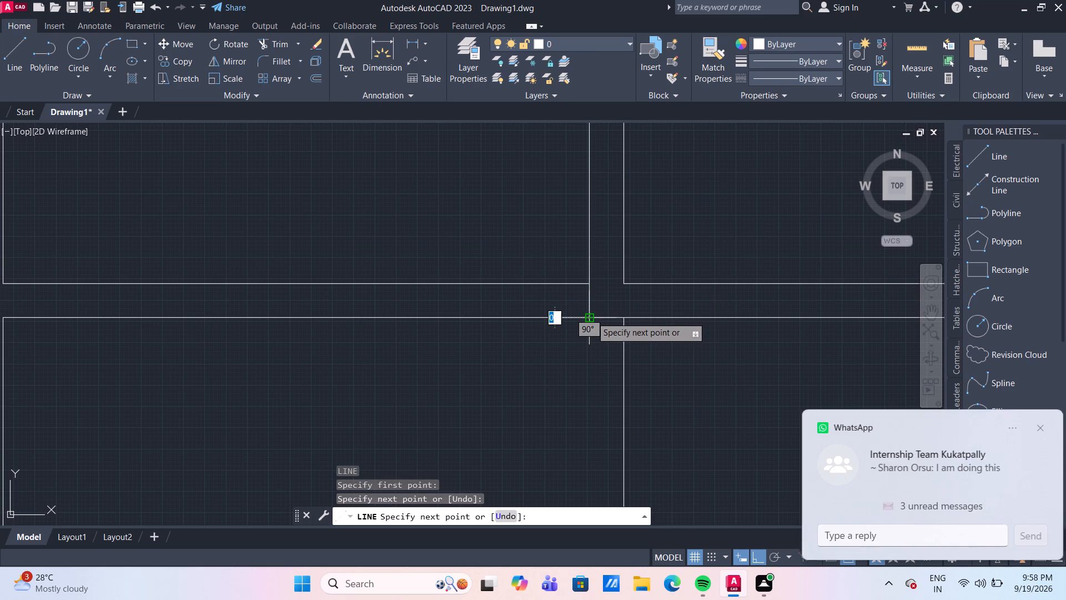
key("Return")
Move the short line across the middle room's lower wall 10 to the left along the wall.
key("m")
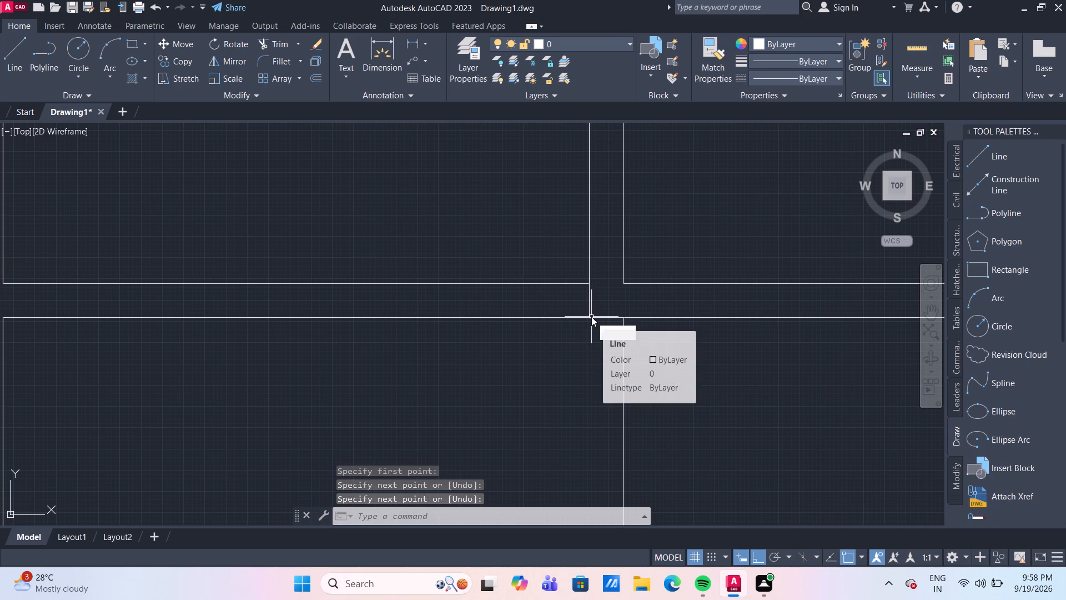
key("Return")
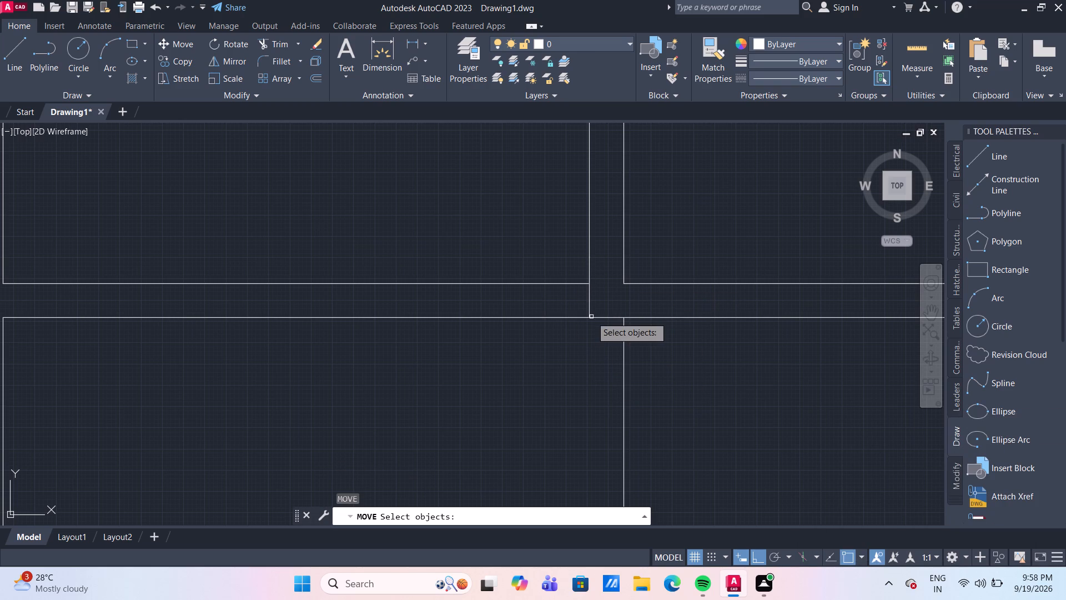
left_click(590, 305)
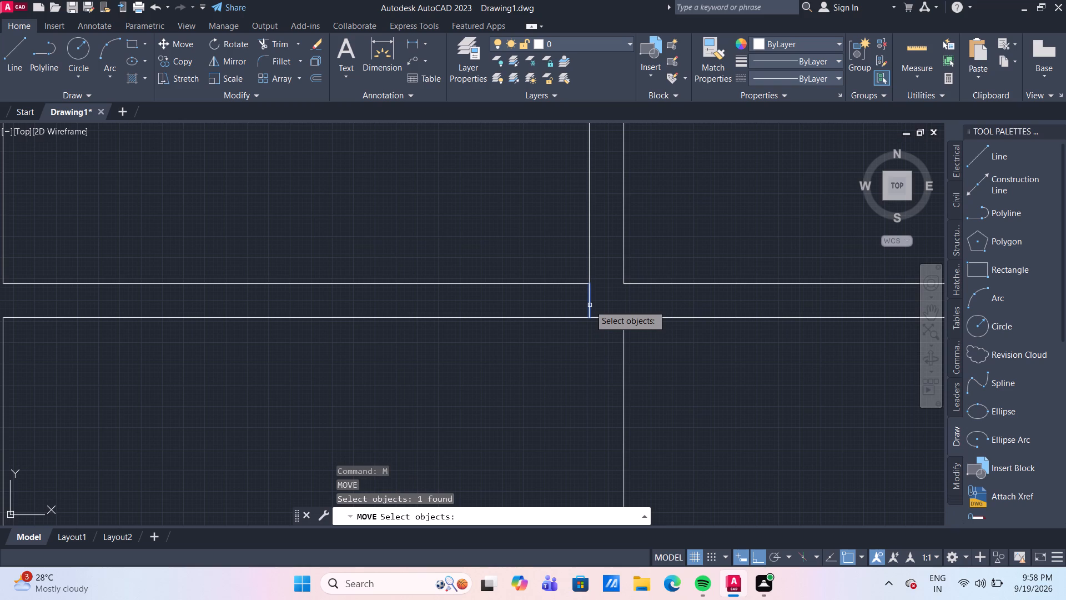
key("Return")
left_click(590, 318)
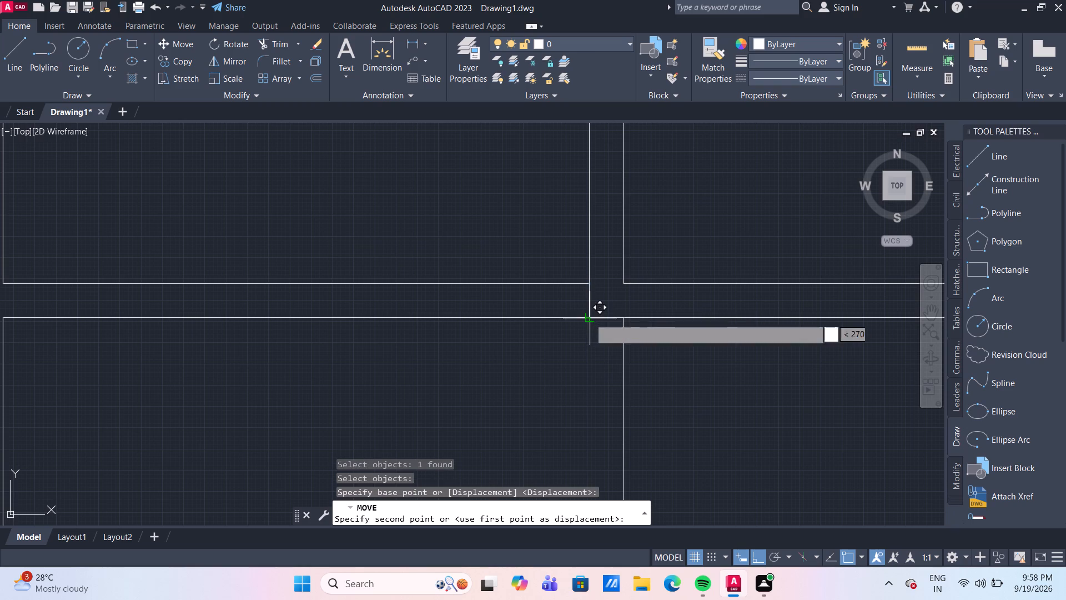
type("10")
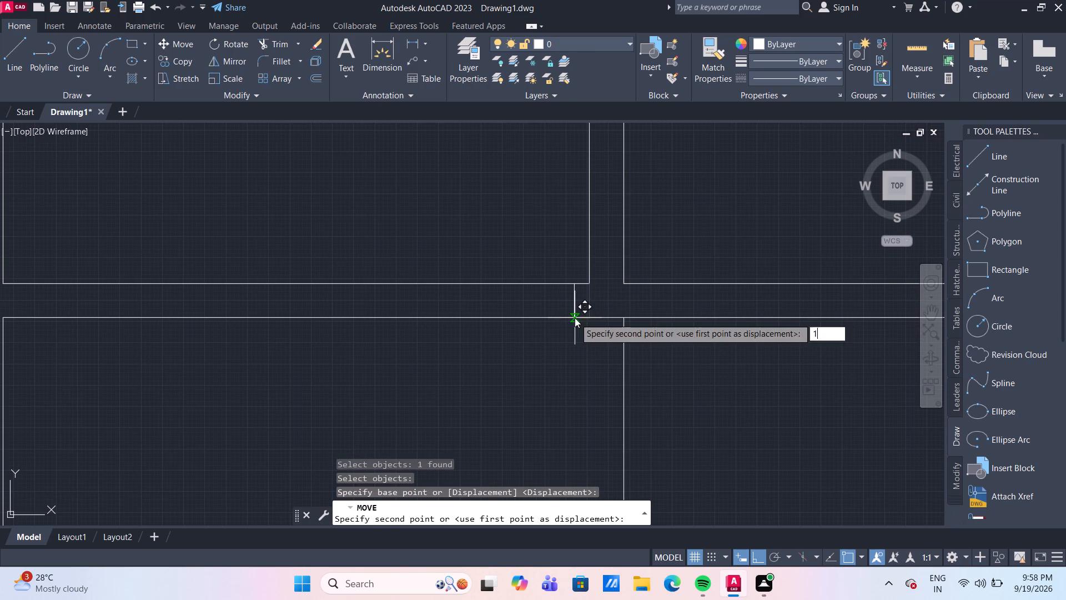
key("Return")
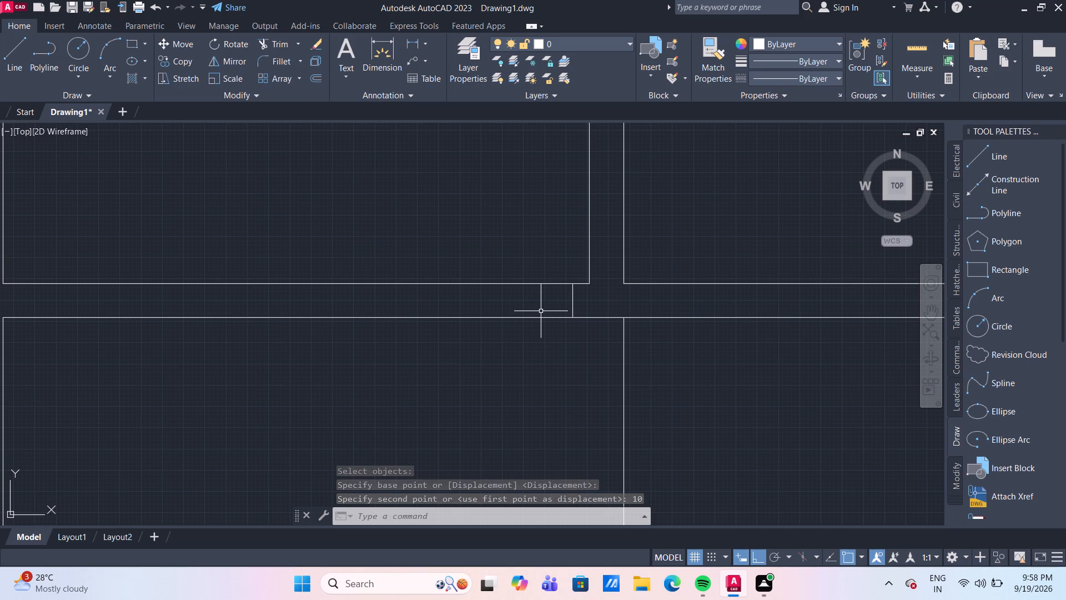
Offset the short line through 100 to the left to mark an opening in the middle room's lower wall.
key("o")
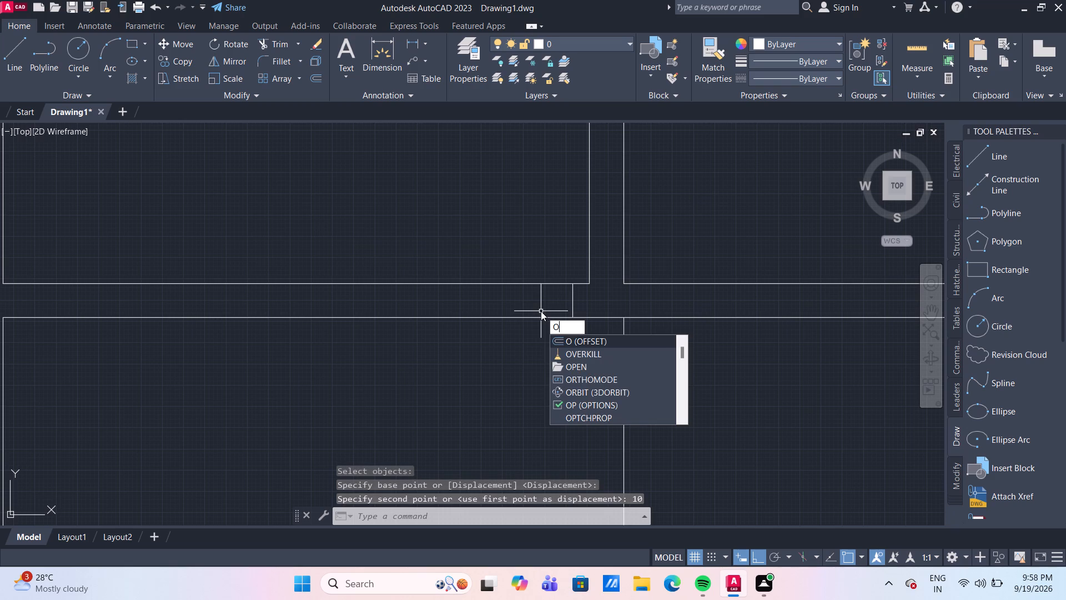
key("Return")
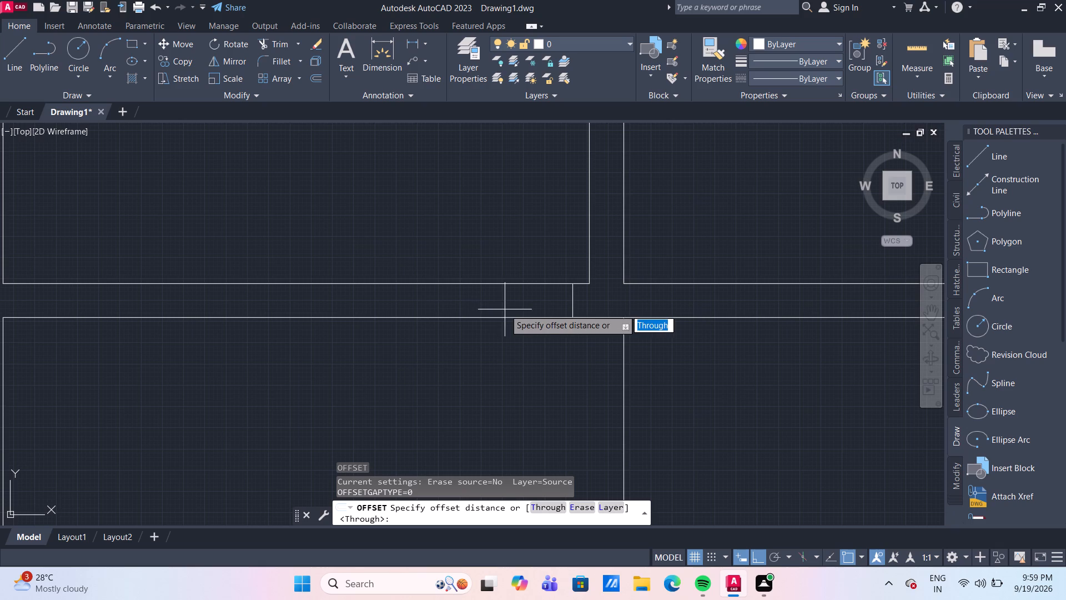
key("Return")
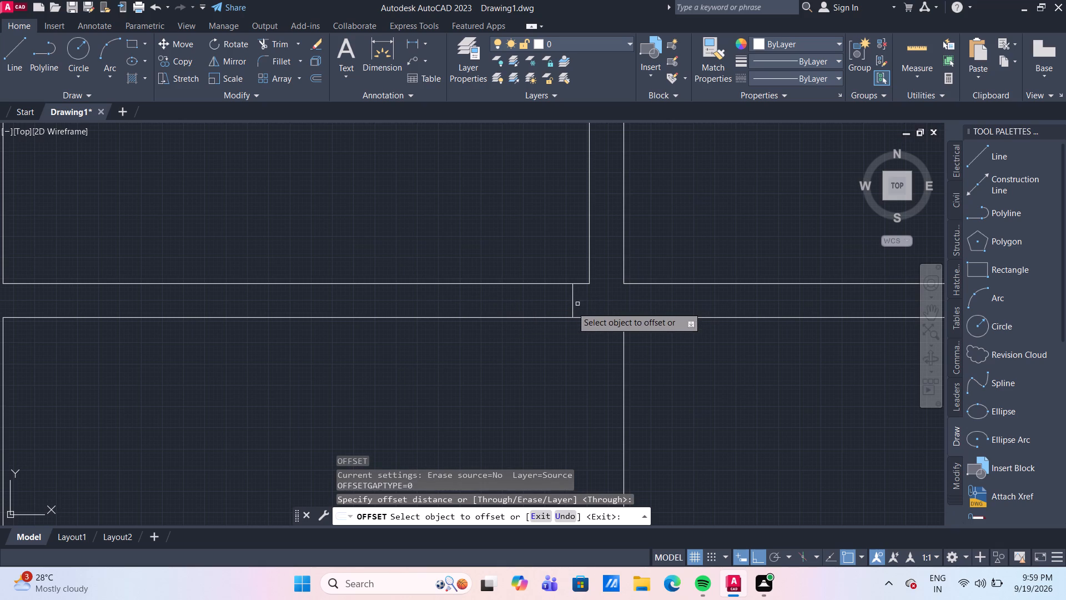
left_click_drag(572, 307, 561, 307)
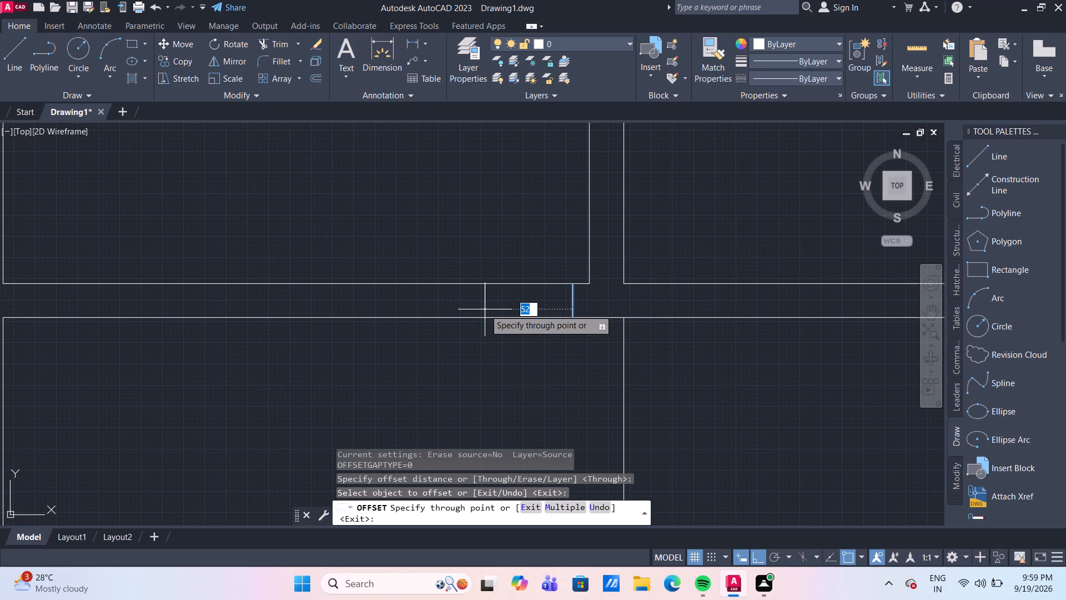
type("100")
key("Return")
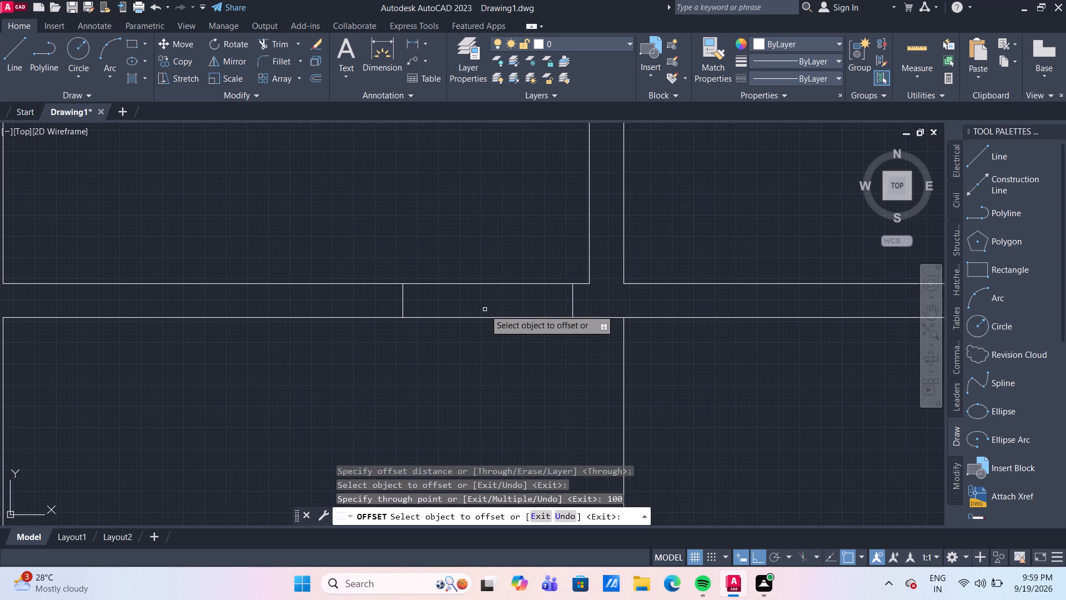
scroll(526, 333, "down", 1)
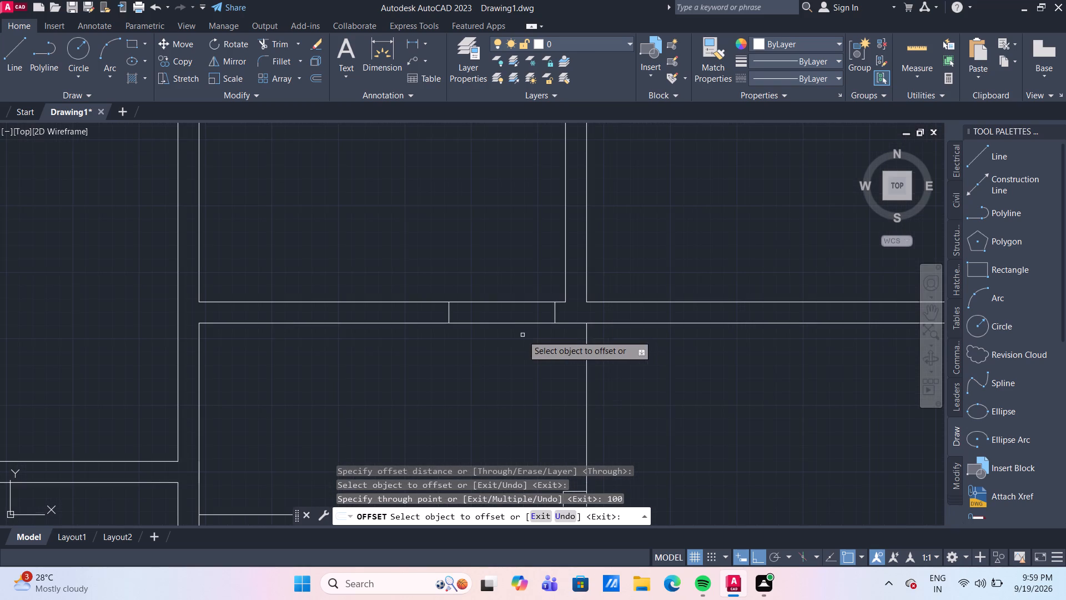
scroll(395, 286, "down", 3)
scroll(346, 229, "up", 2)
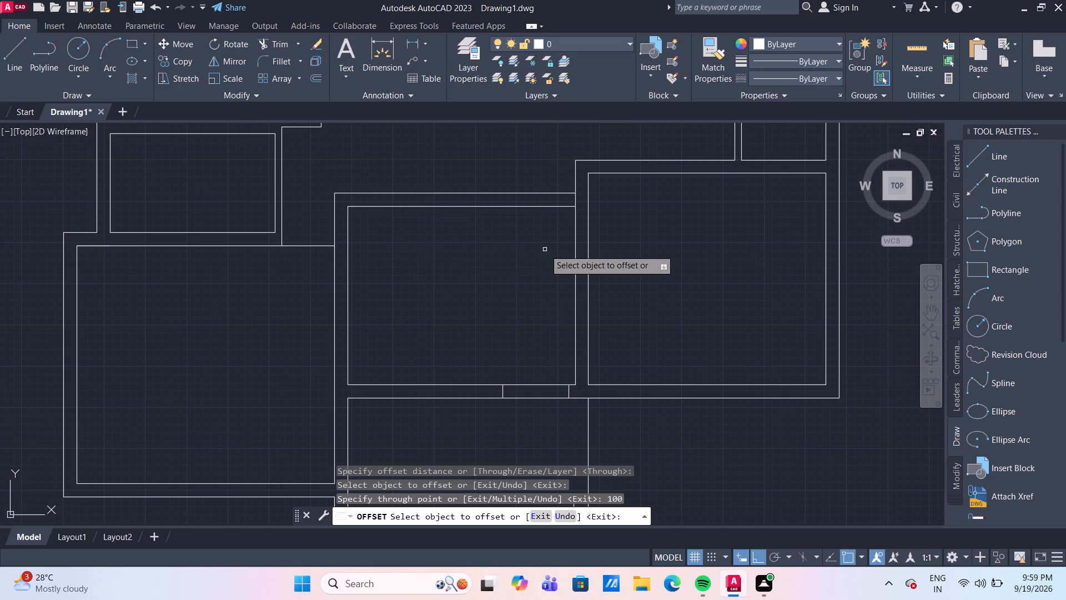
key("Escape")
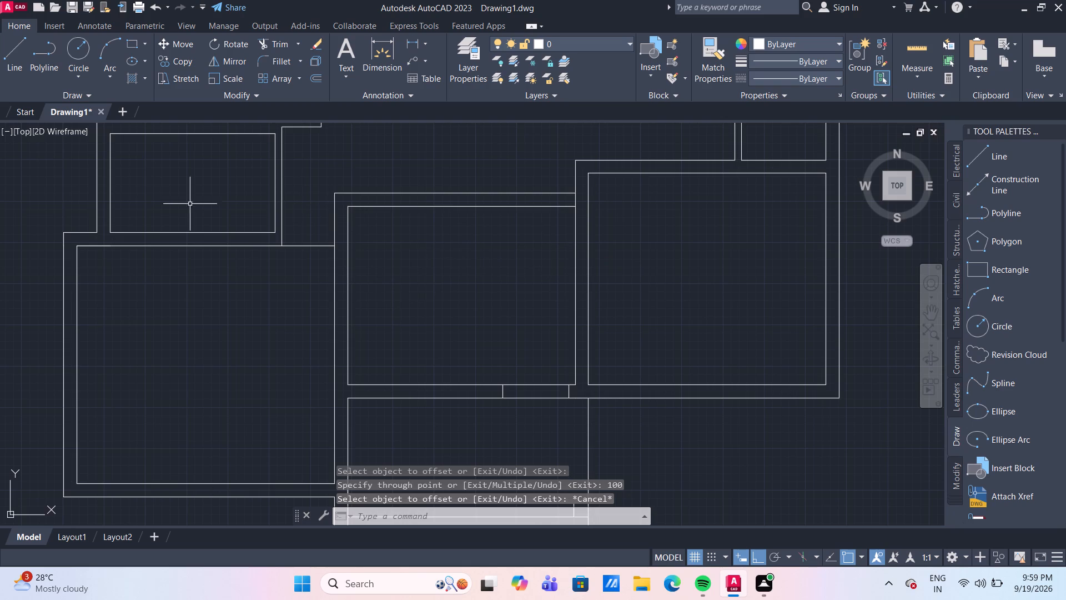
Draw a short line across the wall above the middle room, starting at the room's upper-left inner corner.
left_click(15, 67)
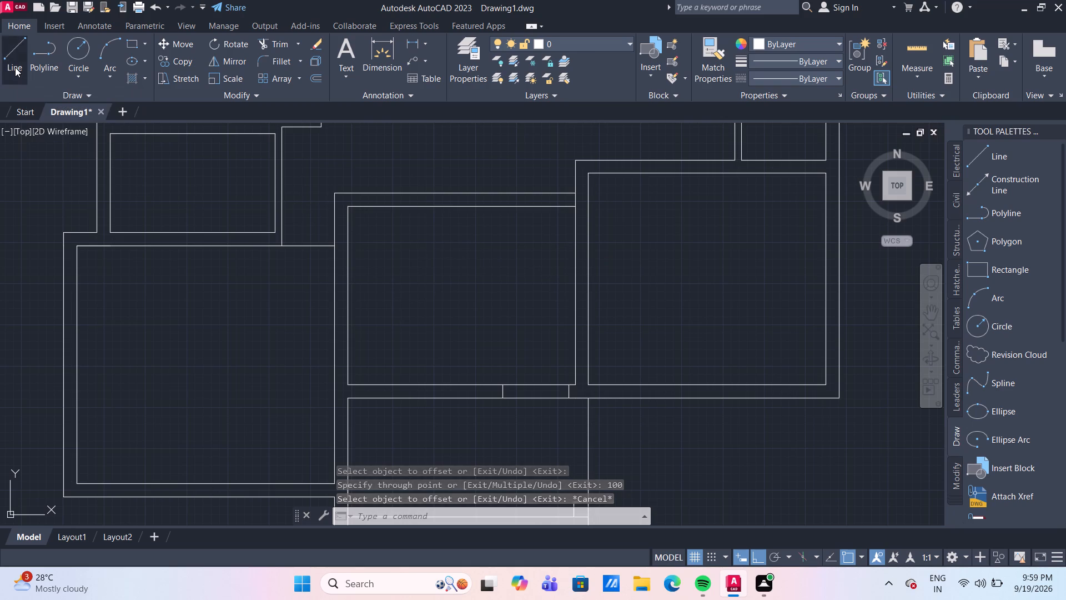
scroll(159, 141, "up", 1)
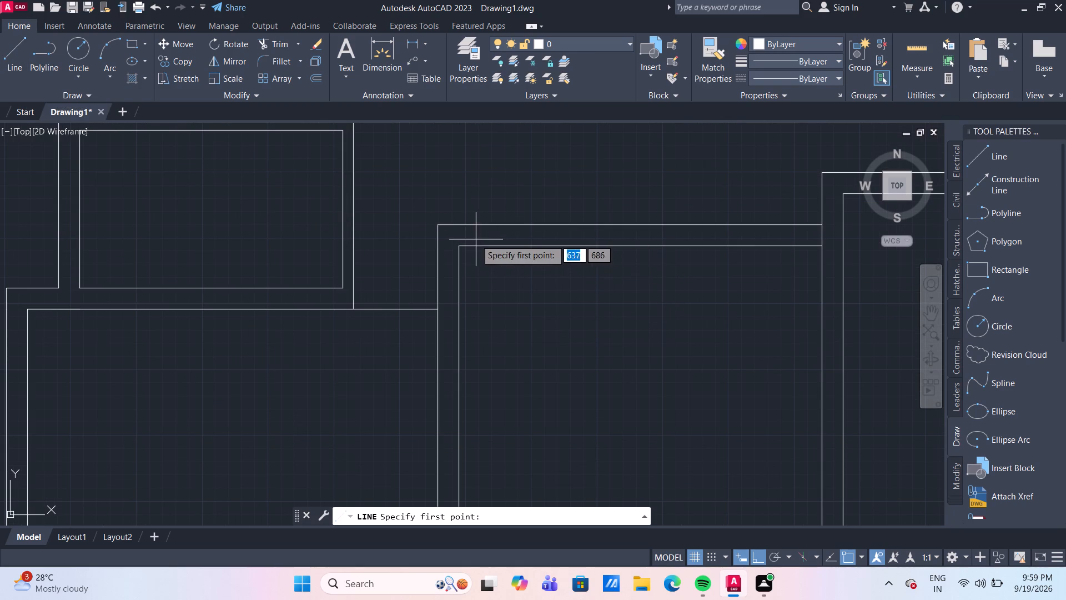
left_click(461, 247)
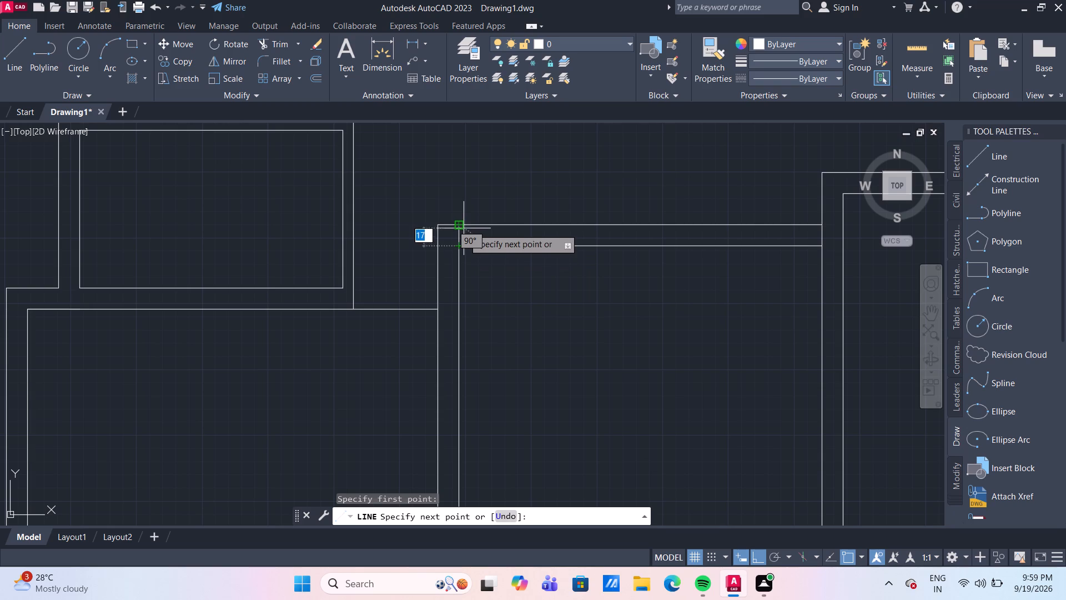
left_click(459, 225)
key("Escape")
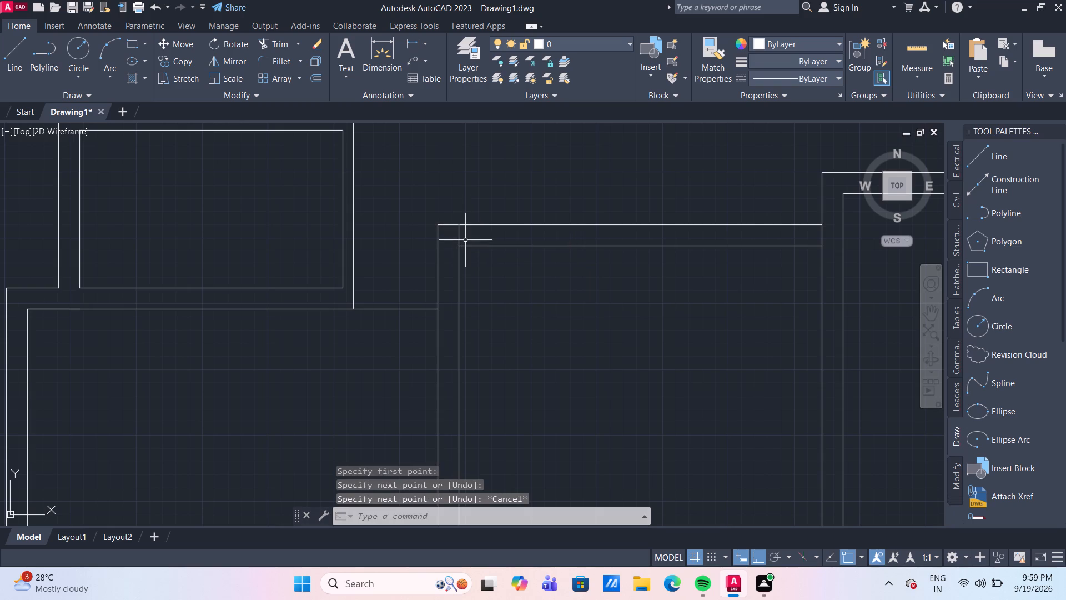
Move the short line across the middle room's upper wall 50 to the right along the wall.
left_click(459, 239)
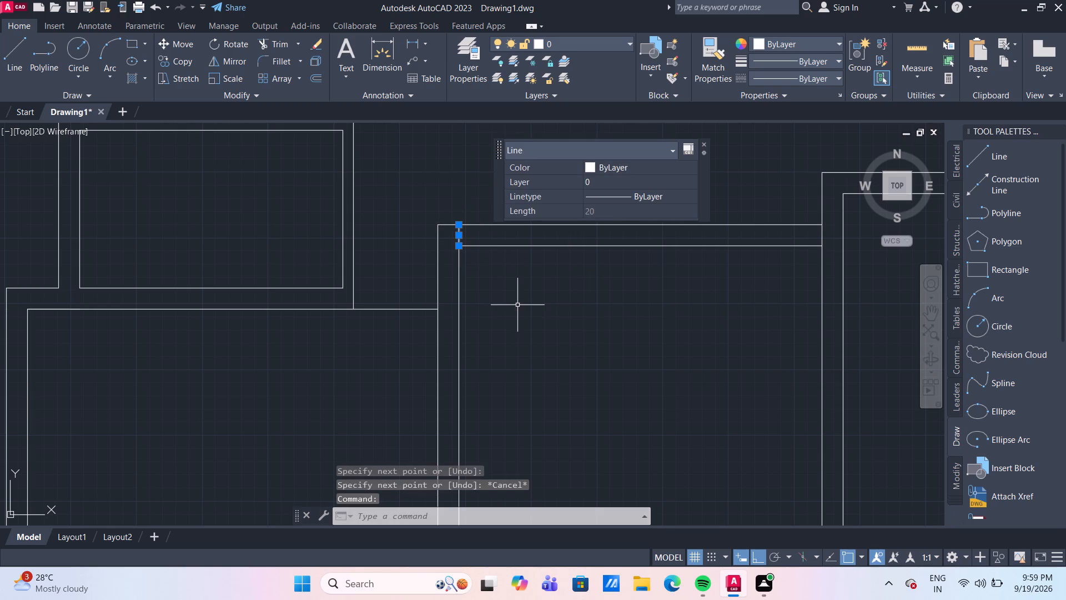
key("m")
key("Return")
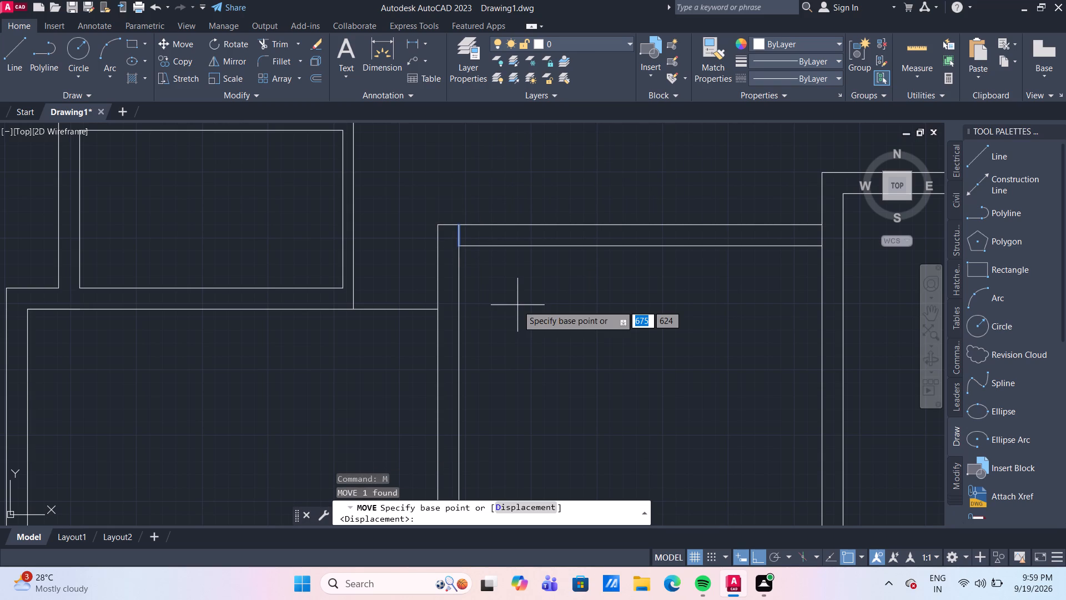
left_click(459, 248)
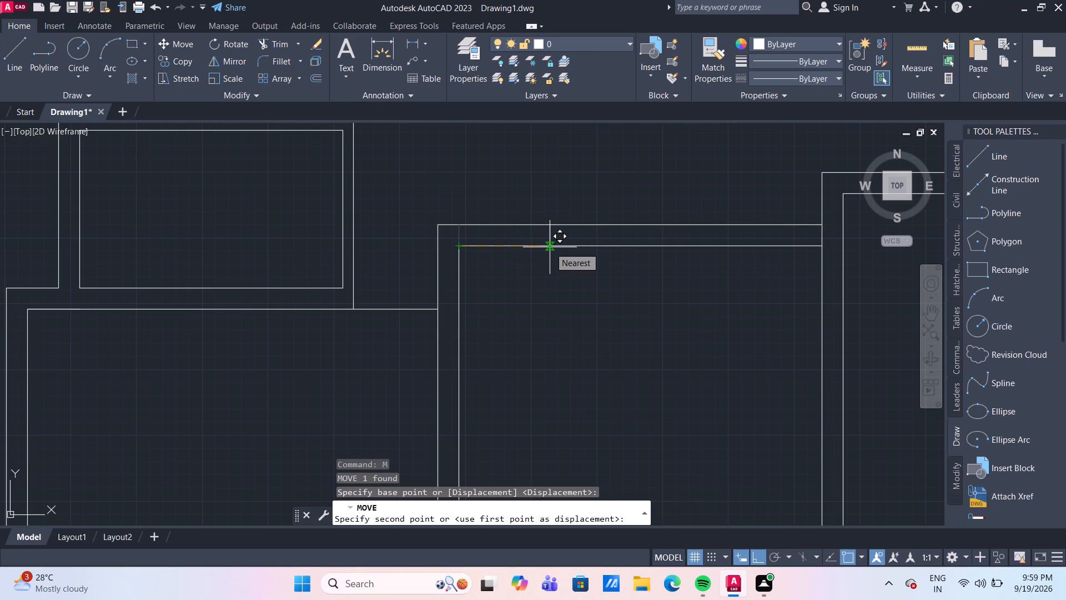
type("50")
key("Return")
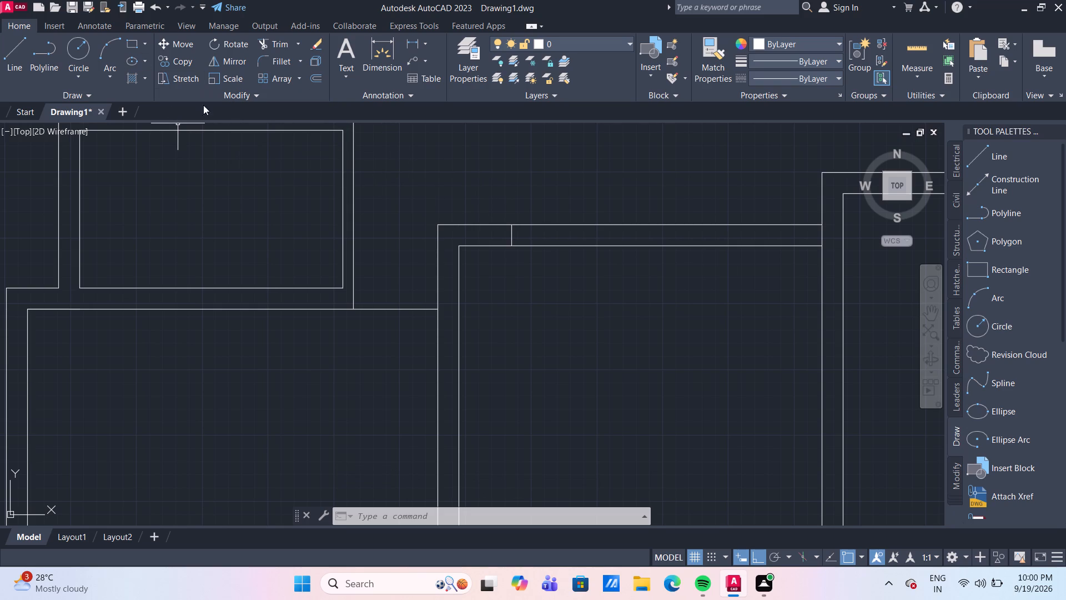
Offset the short line in the middle room's upper wall by 15 to the right, repeating from each copy for nine evenly spaced lines.
key("o")
key("Return")
type("15")
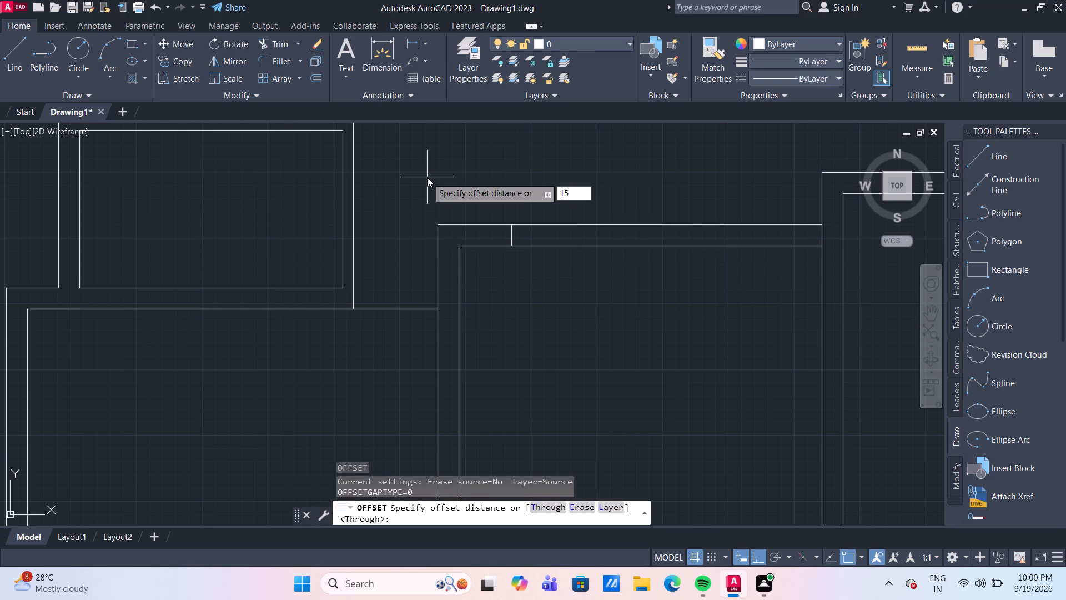
key("Return")
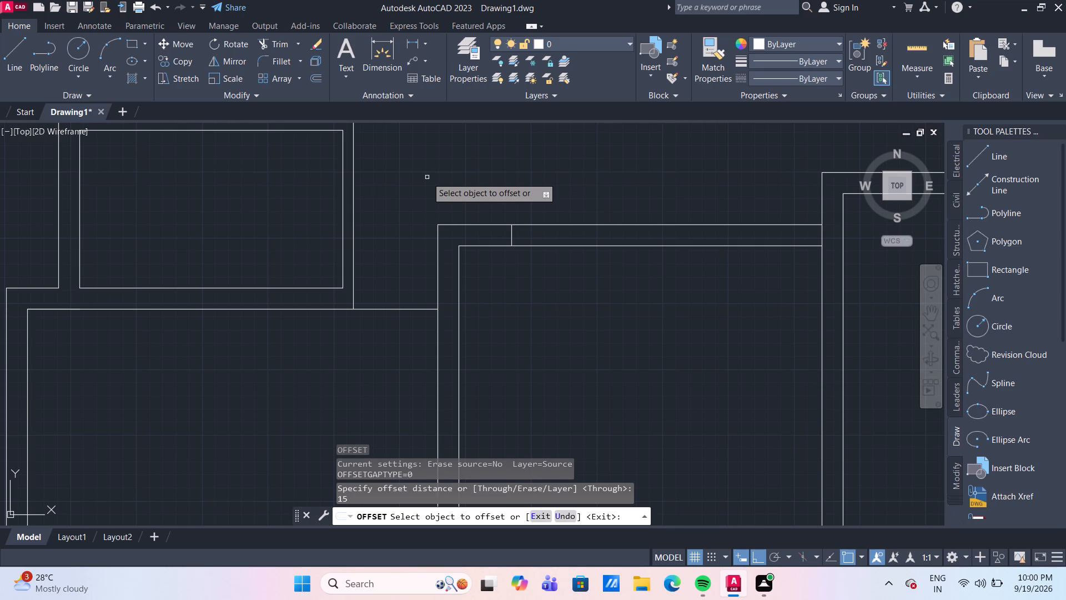
left_click(511, 238)
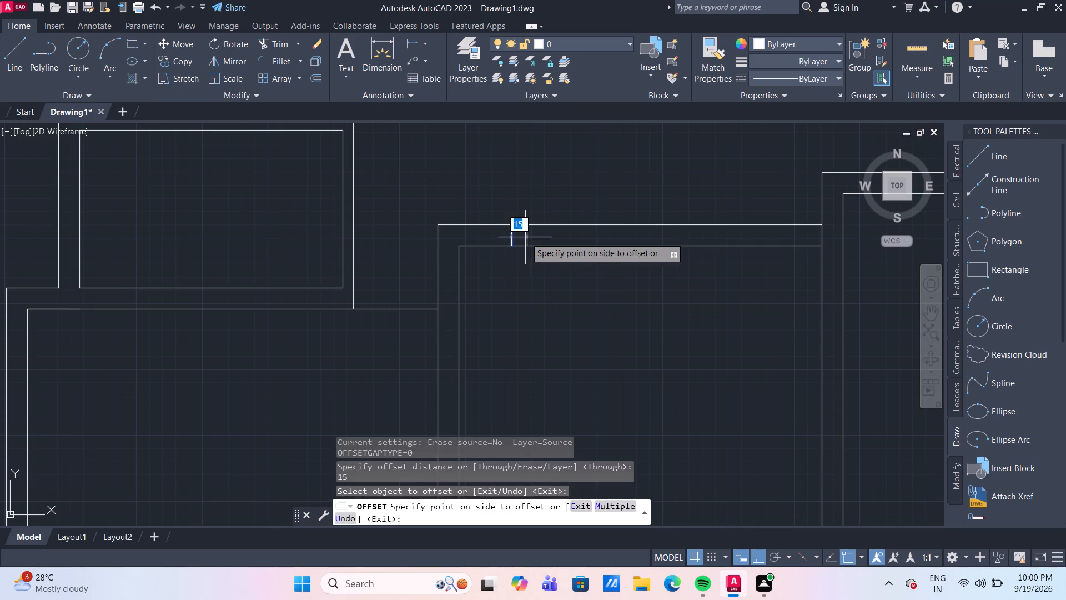
left_click(525, 237)
left_click(528, 237)
left_click(556, 237)
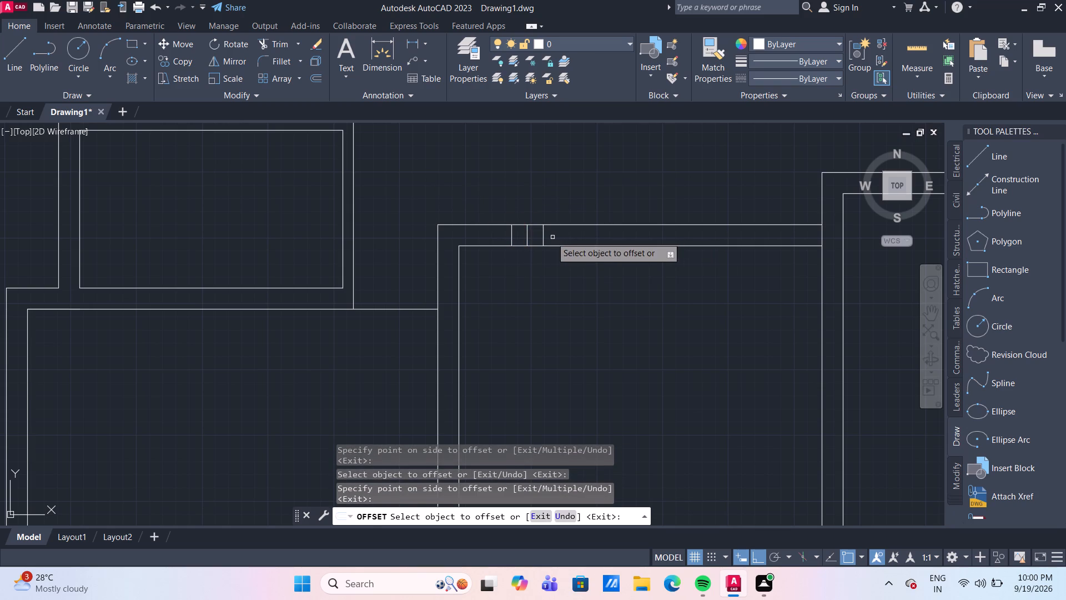
left_click_drag(543, 235, 556, 237)
left_click(597, 244)
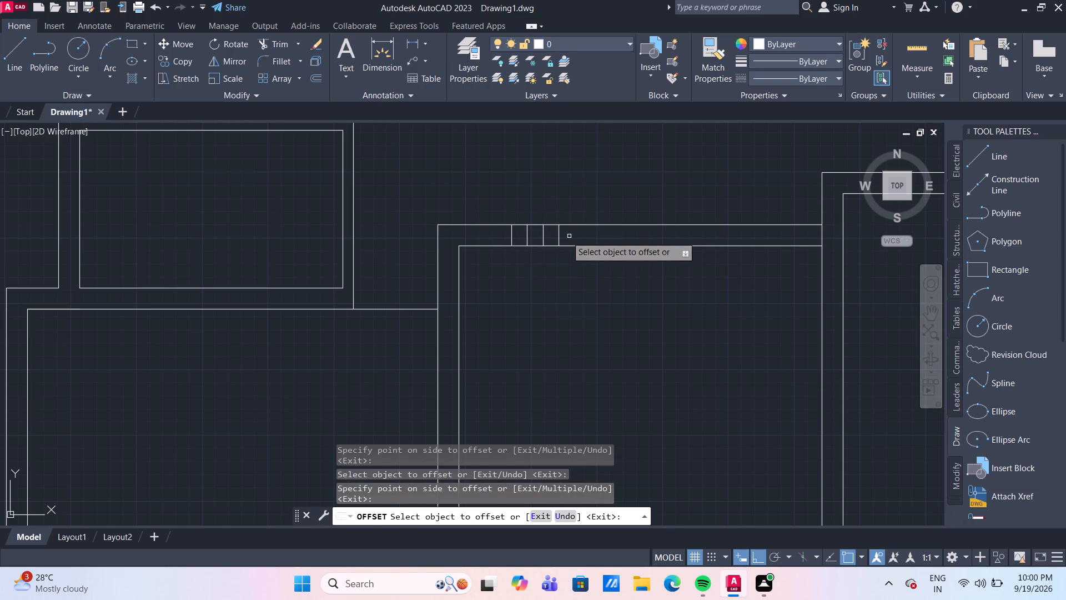
left_click(559, 235)
left_click(576, 234)
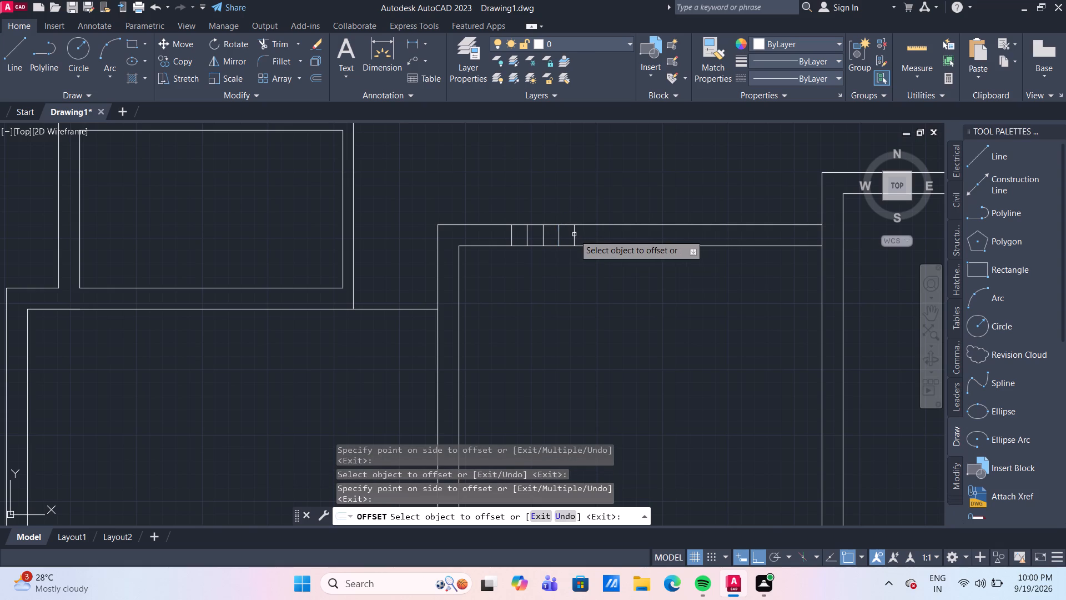
left_click_drag(574, 234, 580, 234)
left_click(600, 231)
left_click(591, 231)
left_click(607, 234)
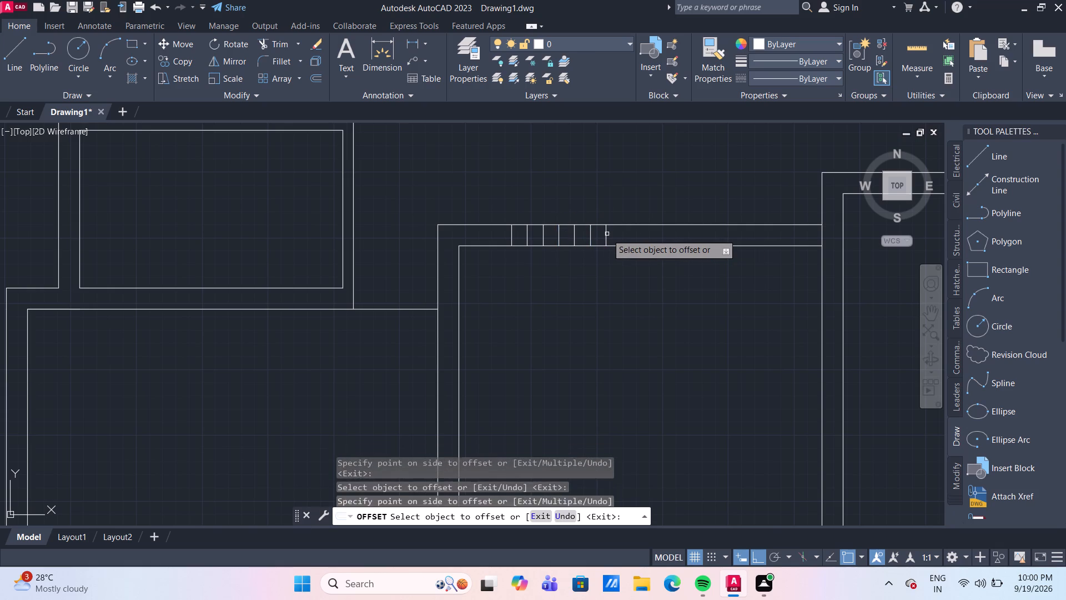
left_click_drag(606, 234, 616, 234)
left_click(626, 236)
left_click(620, 236)
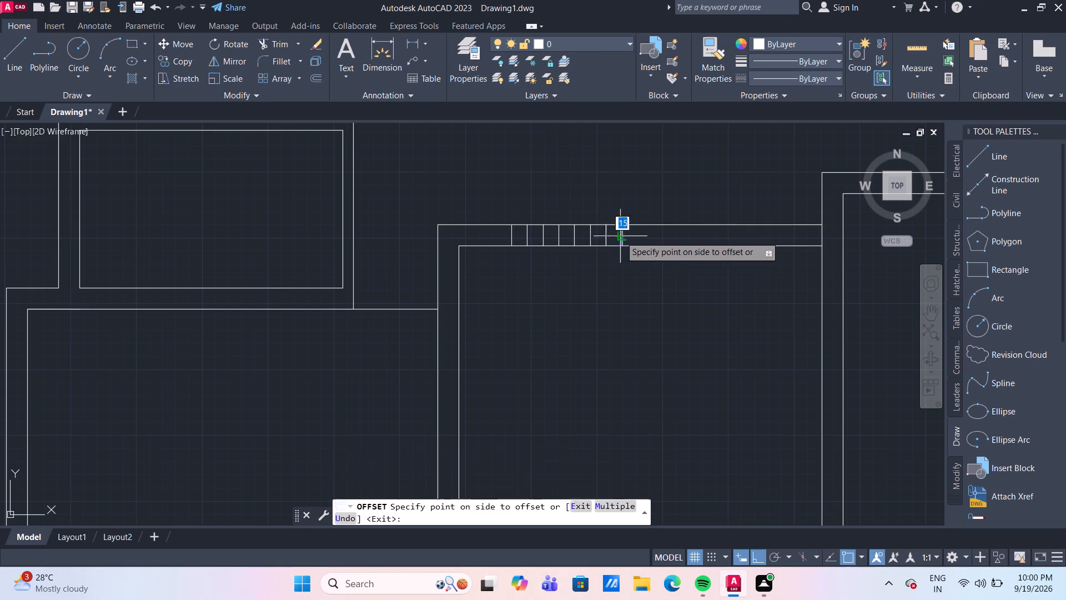
left_click(627, 236)
left_click_drag(621, 234, 630, 234)
left_click(642, 233)
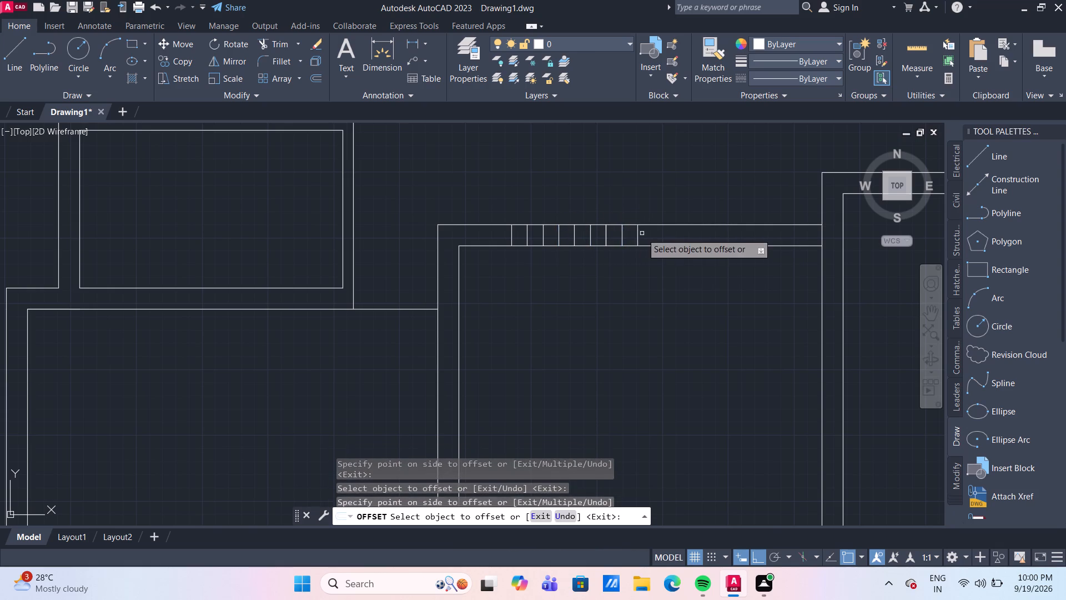
left_click(637, 233)
left_click(667, 233)
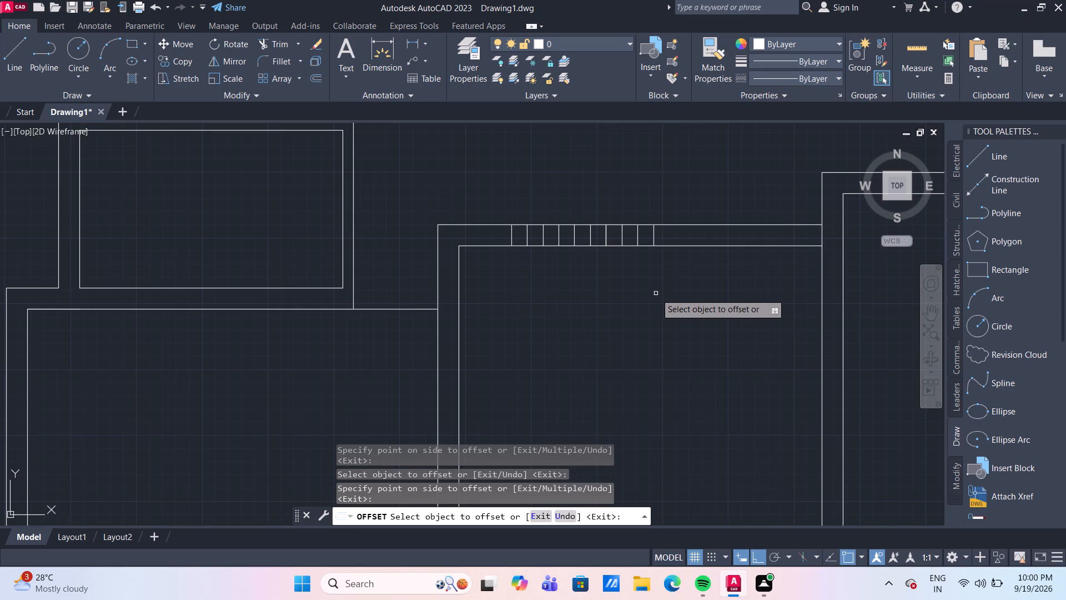
key("Escape")
Trim both faces of the middle room's upper wall in alternate divisions, starting with the leftmost, leaving four separate small blocks.
type("TR")
key("Return")
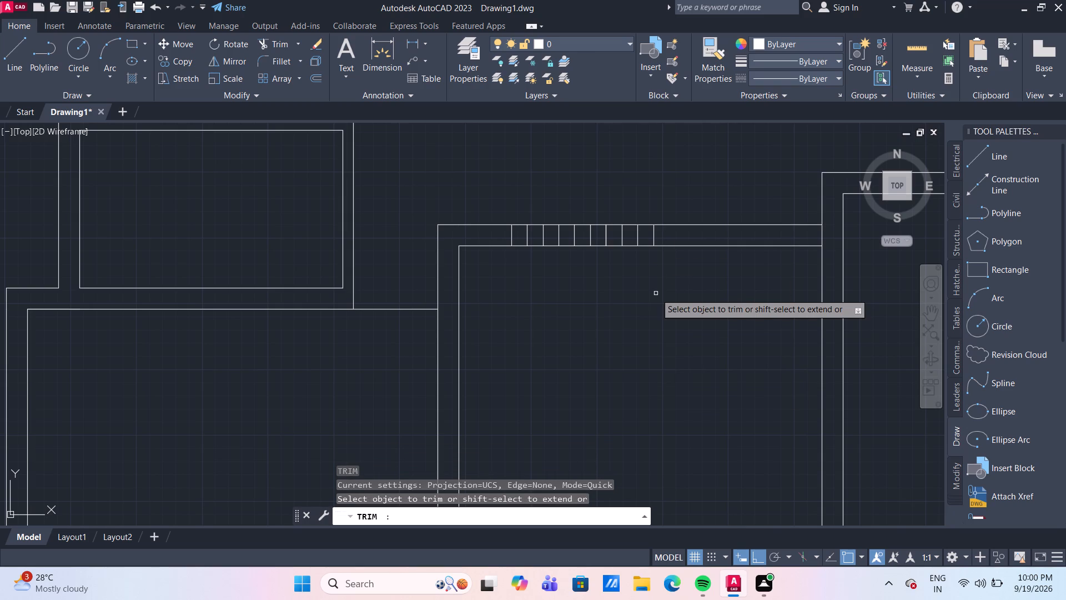
left_click(516, 212)
left_click(523, 259)
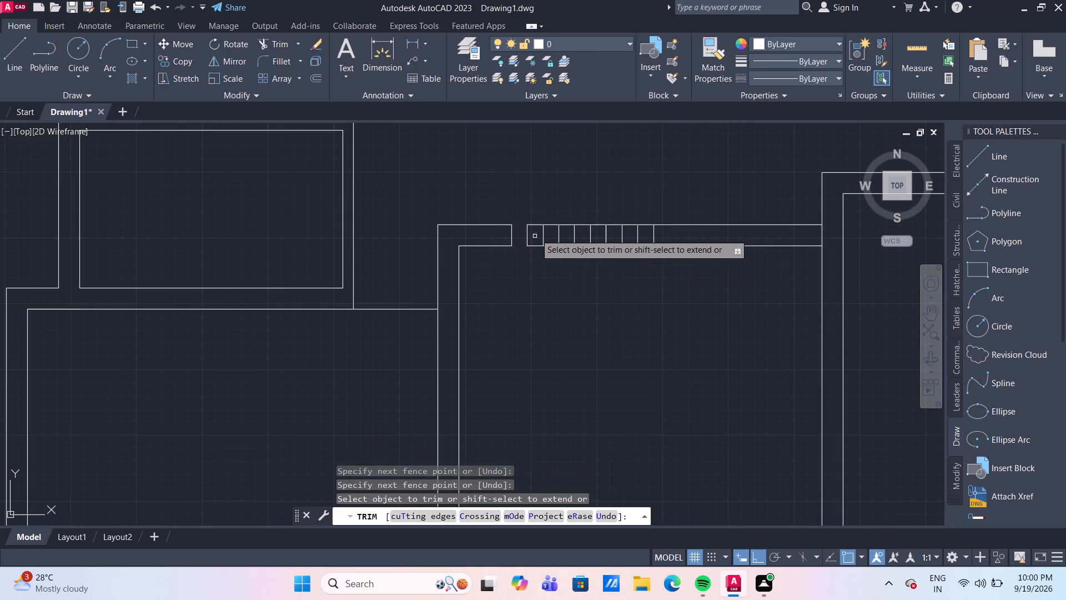
left_click_drag(549, 219, 553, 227)
left_click(556, 269)
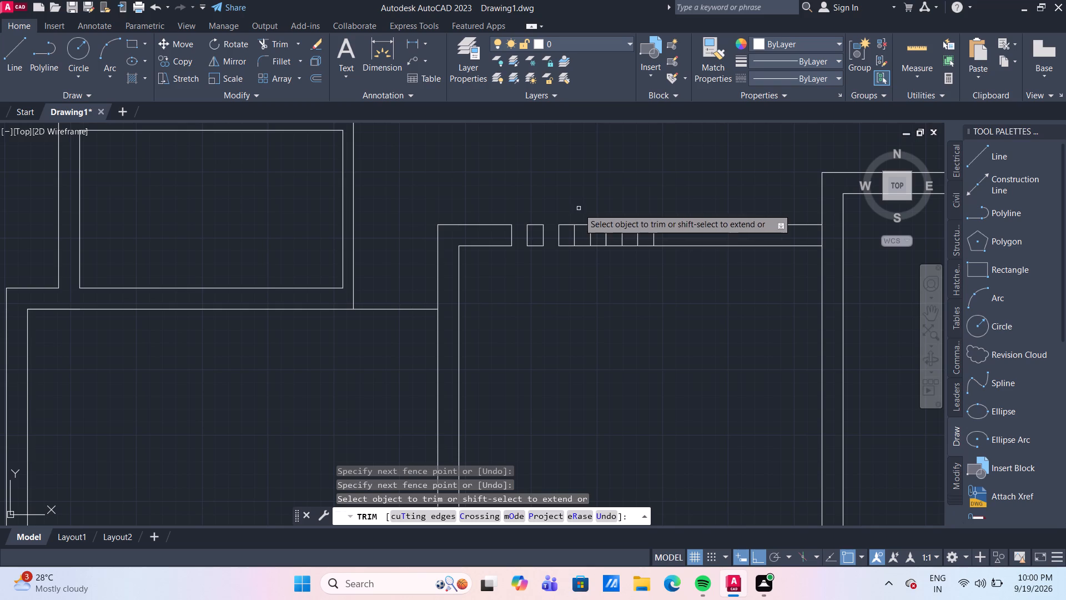
left_click(582, 216)
left_click(584, 283)
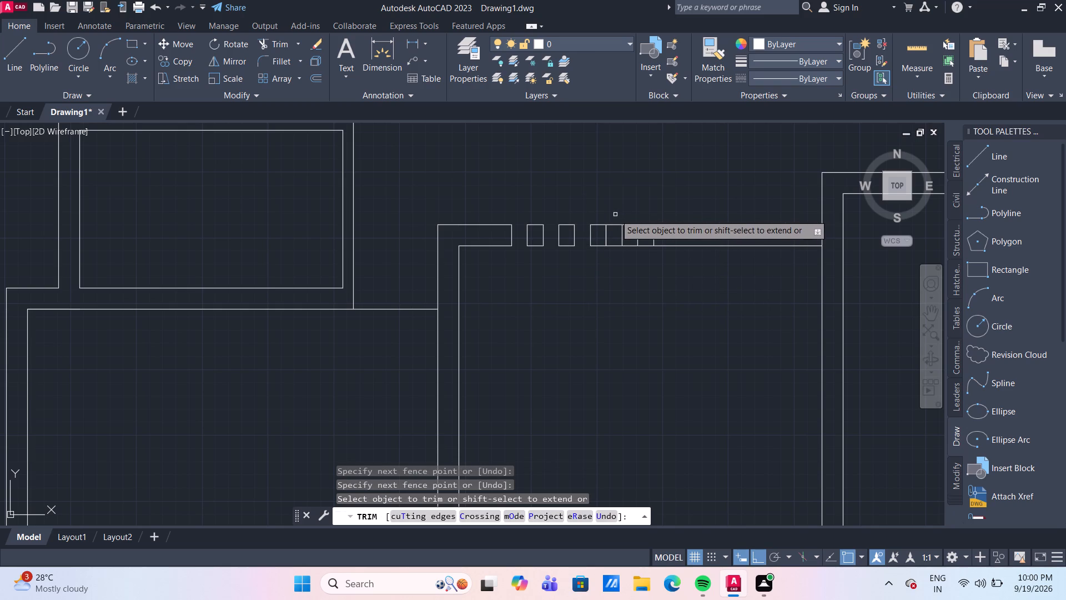
left_click_drag(615, 214, 614, 223)
left_click(612, 275)
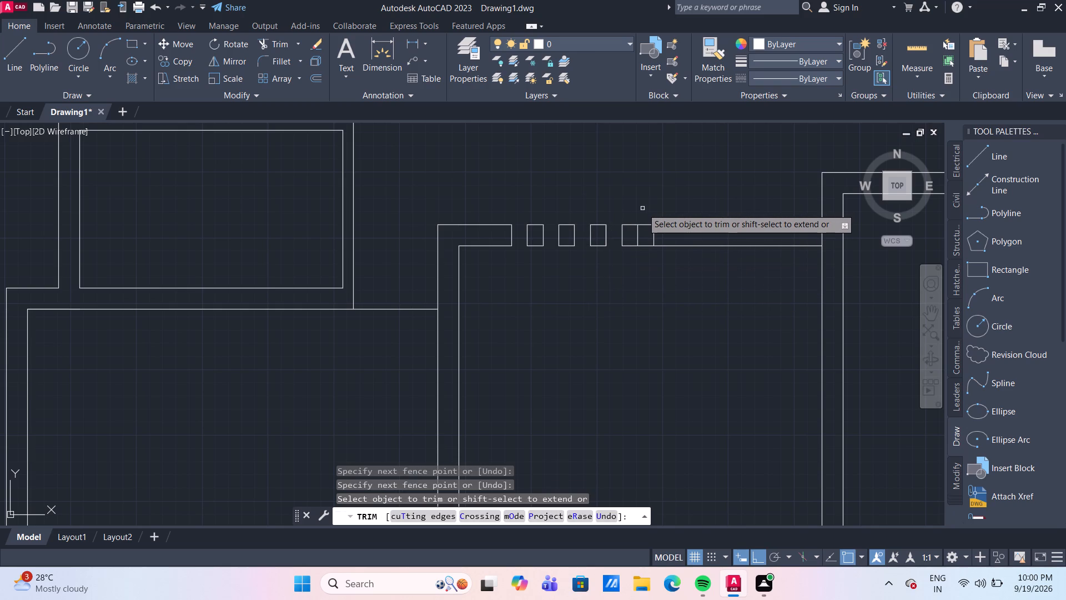
left_click(642, 208)
left_click(648, 259)
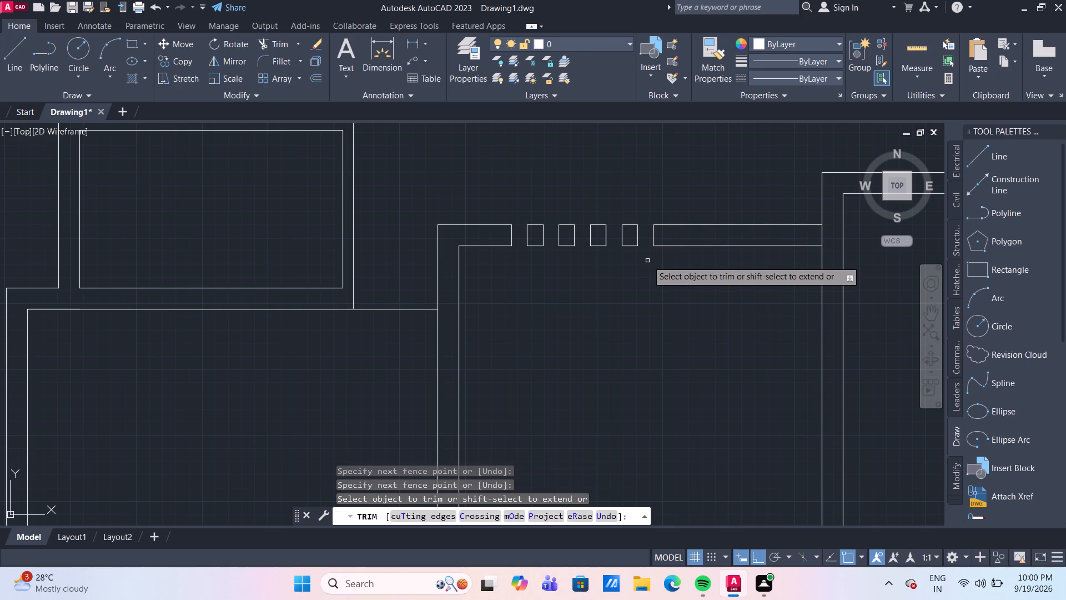
scroll(647, 261, "down", 2)
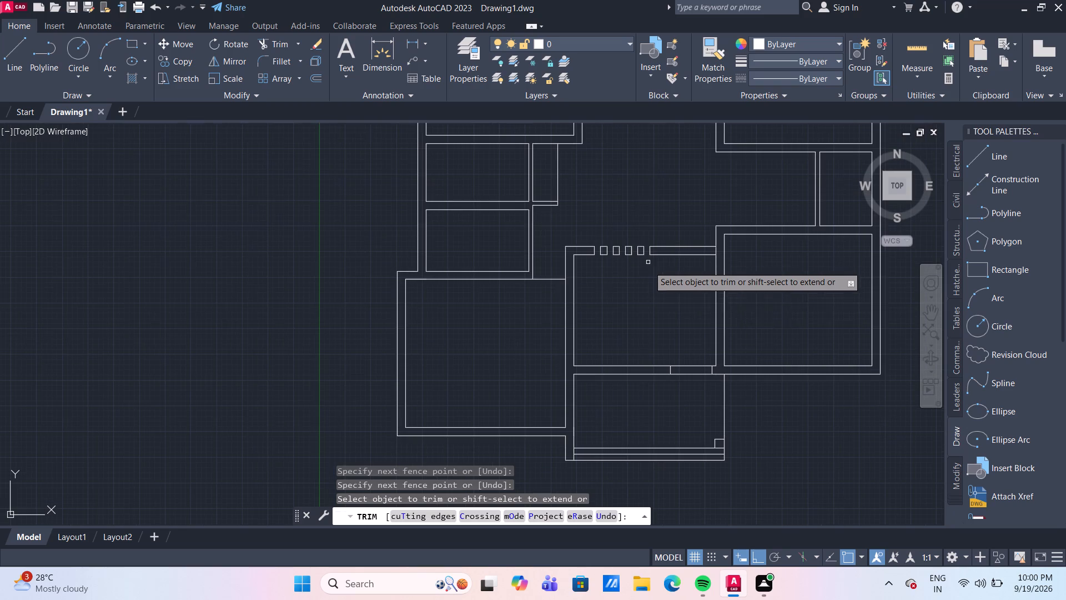
scroll(665, 274, "up", 3)
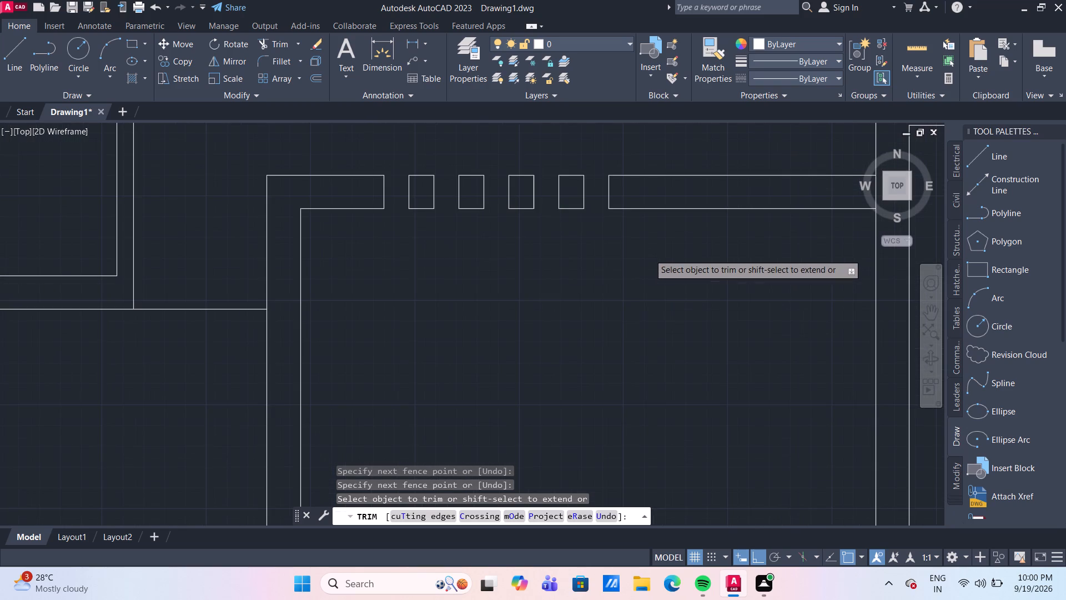
middle_click_drag(649, 254, 628, 283)
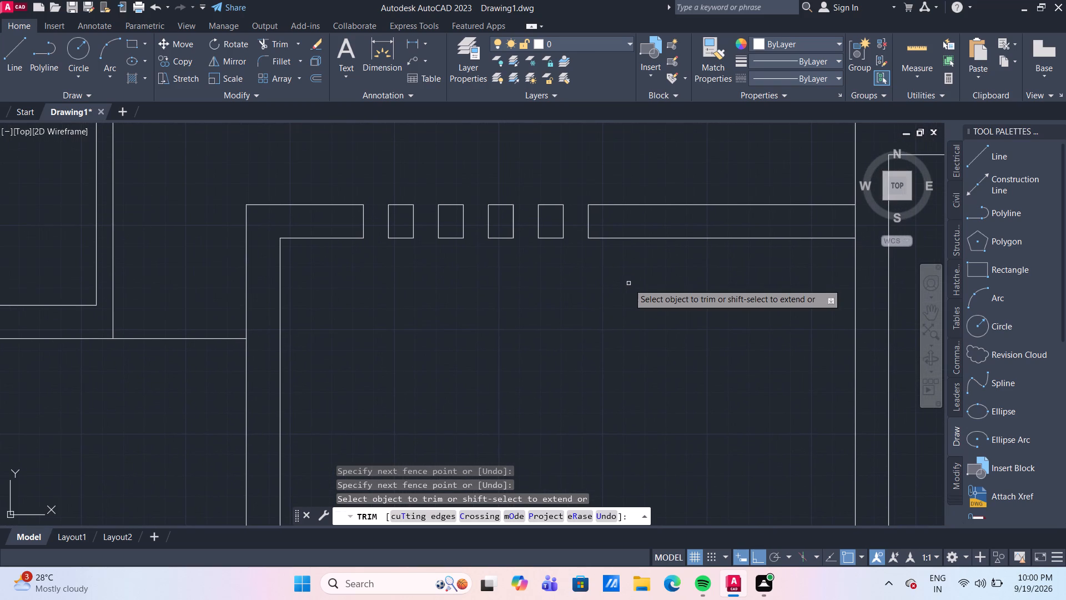
key("Escape")
Offset the left end line of the remaining right wall portion by 15 to the right to form a fifth block.
key("o")
key("Return")
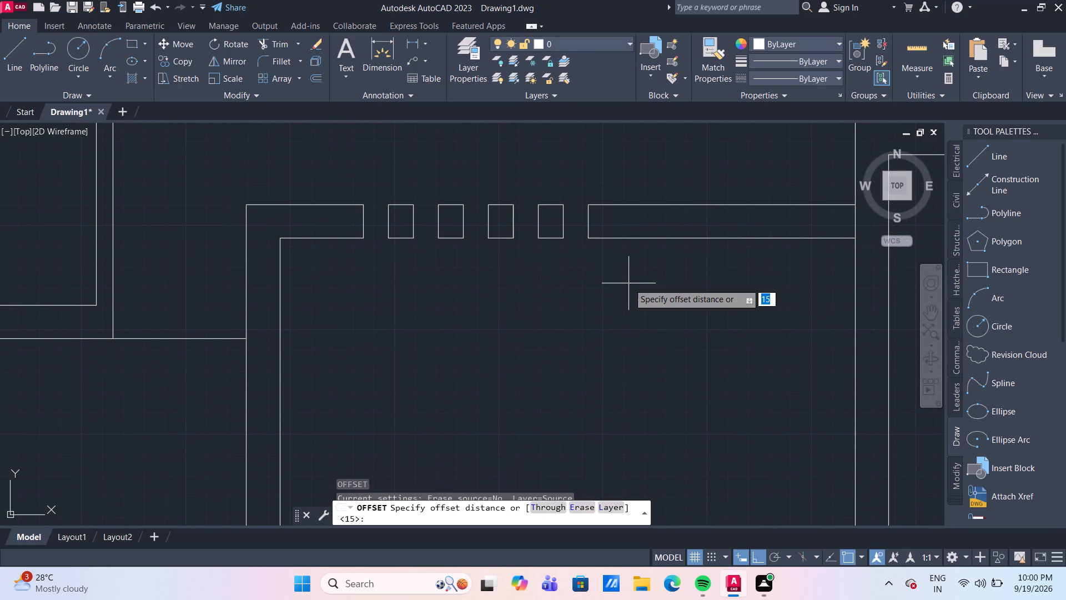
key("Return")
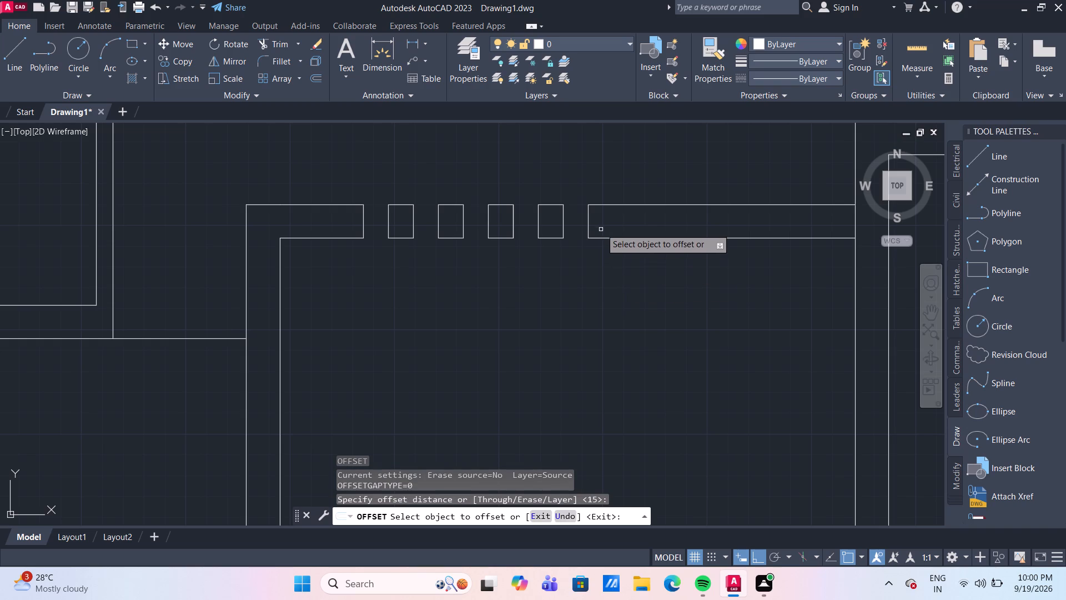
left_click(589, 222)
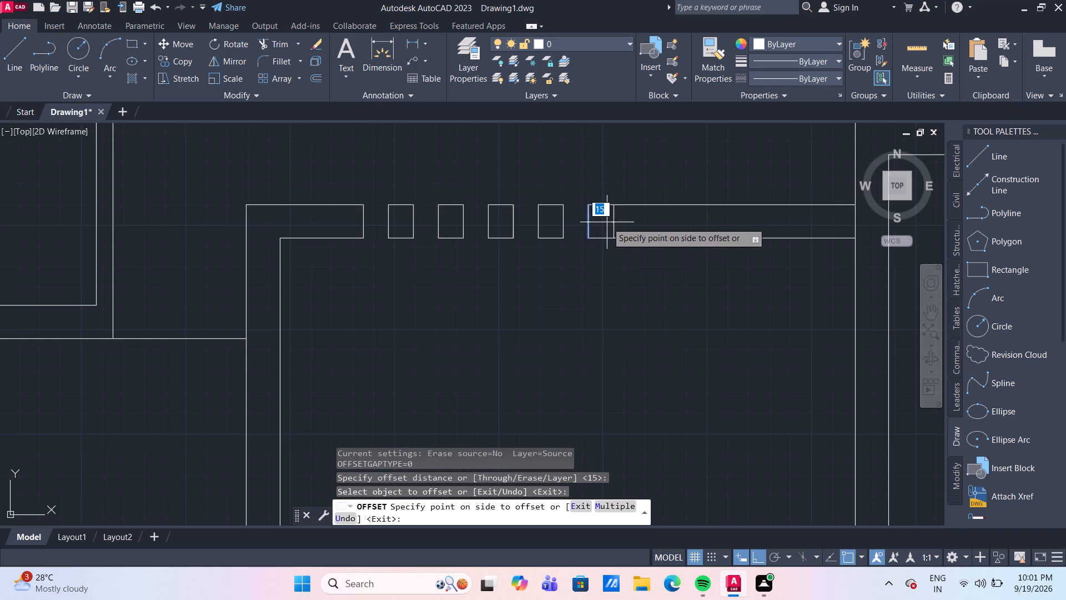
left_click(607, 222)
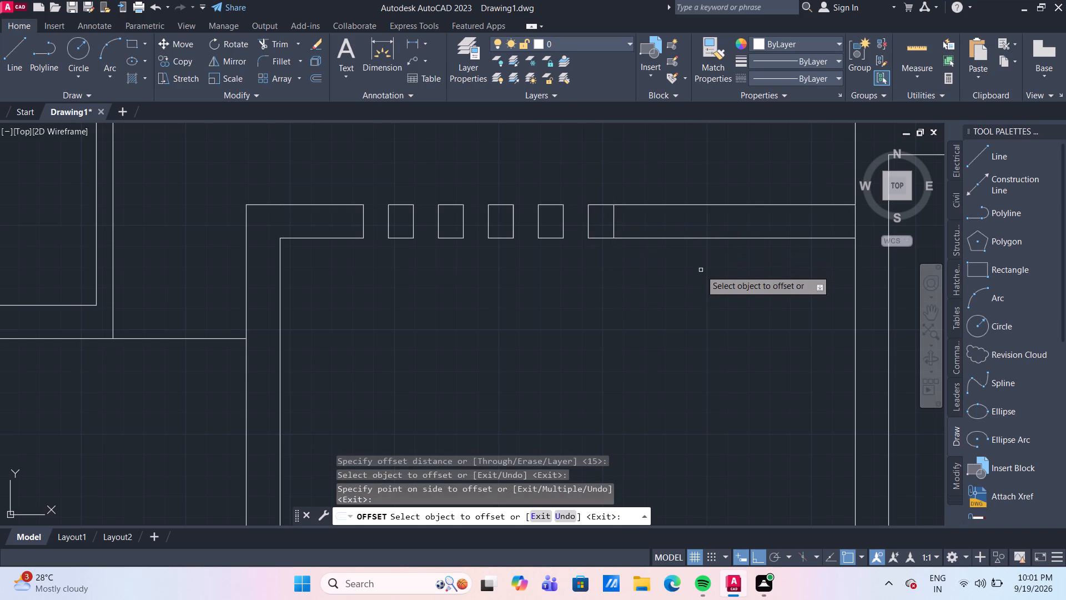
scroll(701, 270, "down", 2)
middle_click_drag(702, 324, 664, 263)
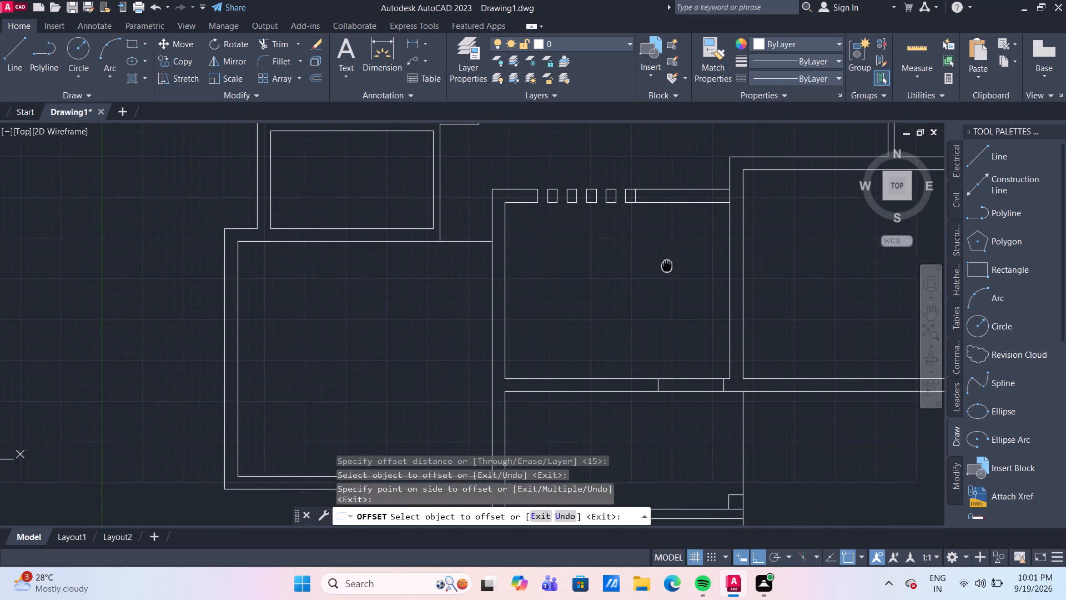
middle_click_drag(664, 263, 656, 264)
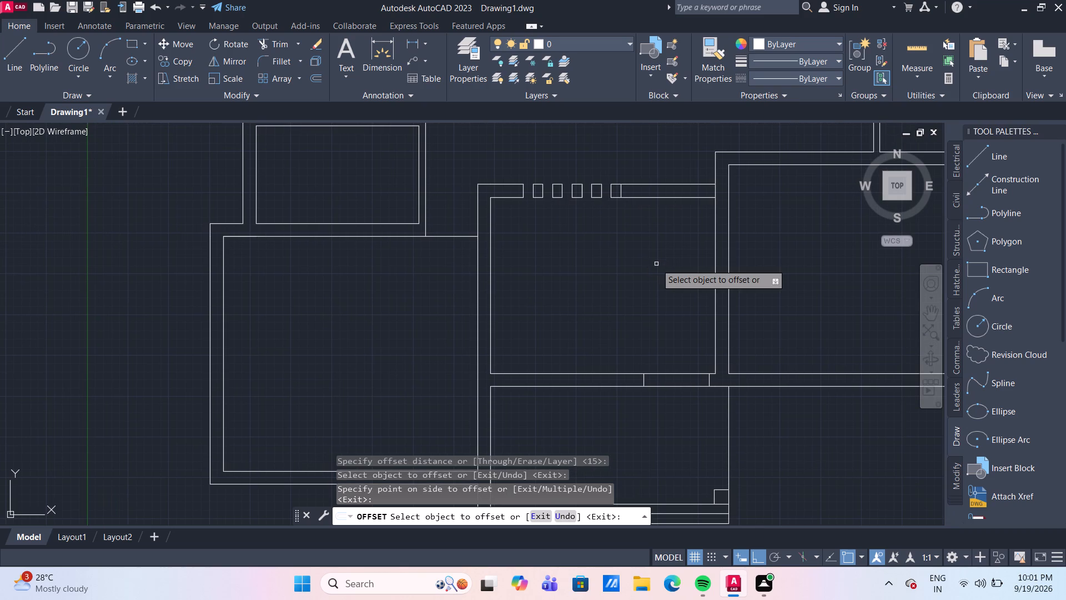
key("Escape")
Trim away the upper wall beyond the fifth block and both wall faces across the marked opening in the lower wall.
left_click_drag(668, 250, 668, 211)
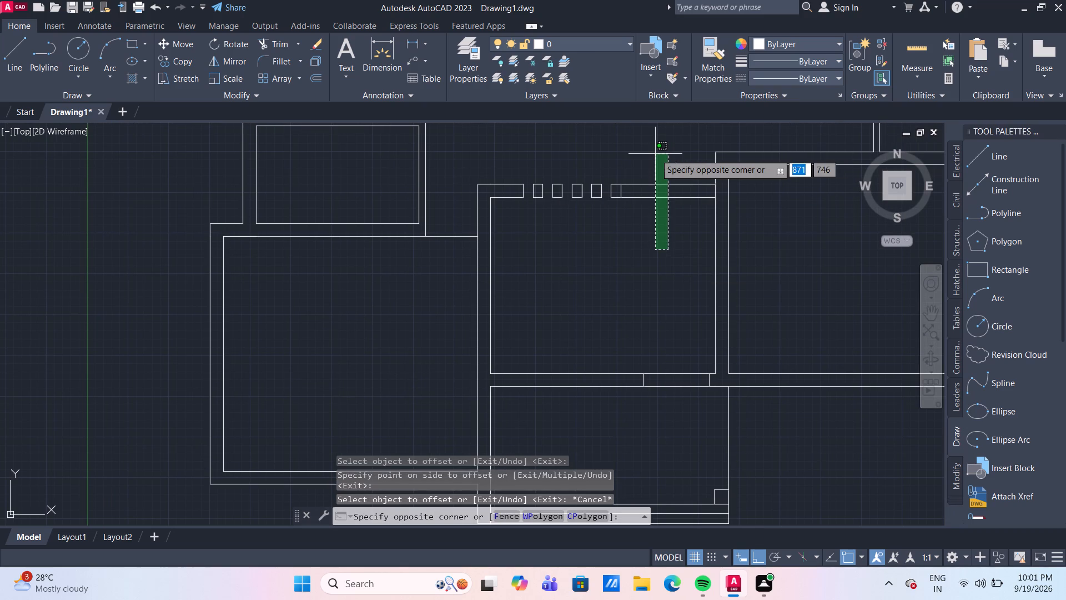
key("Escape")
type("TR")
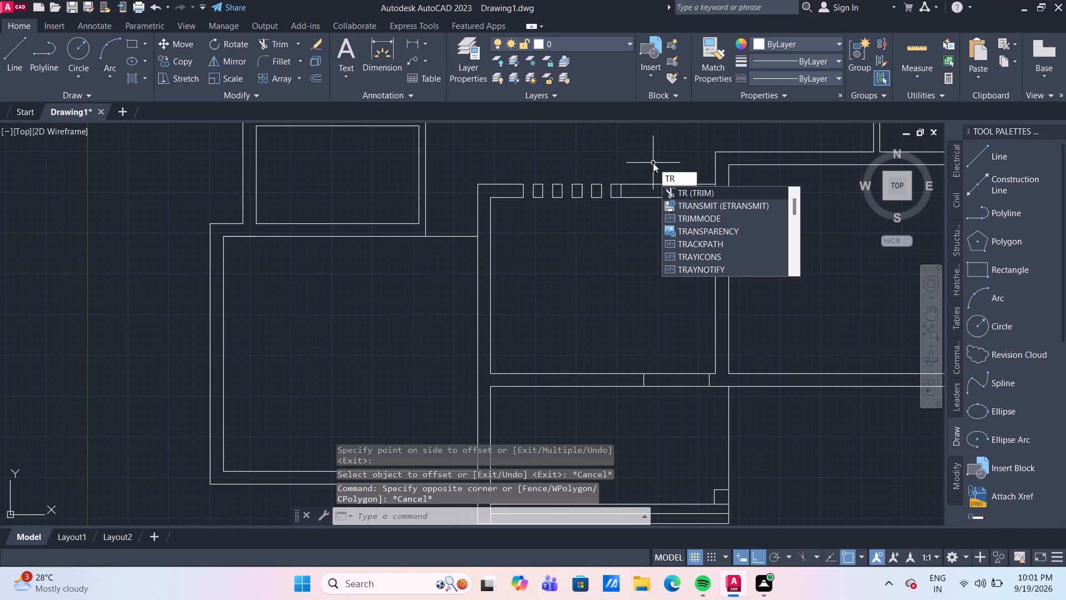
key("Return")
left_click(658, 171)
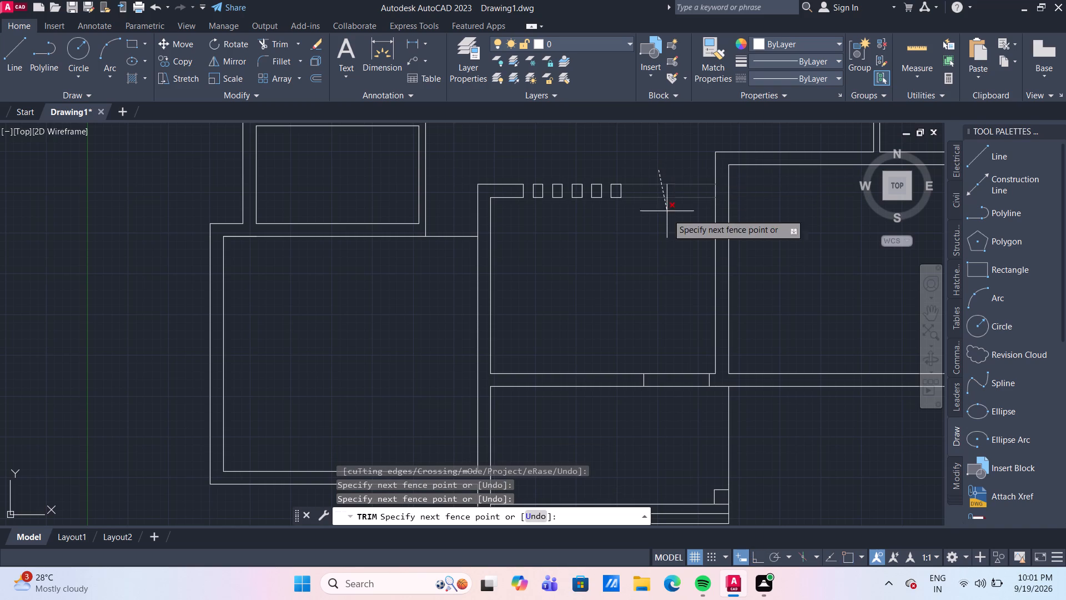
left_click(687, 413)
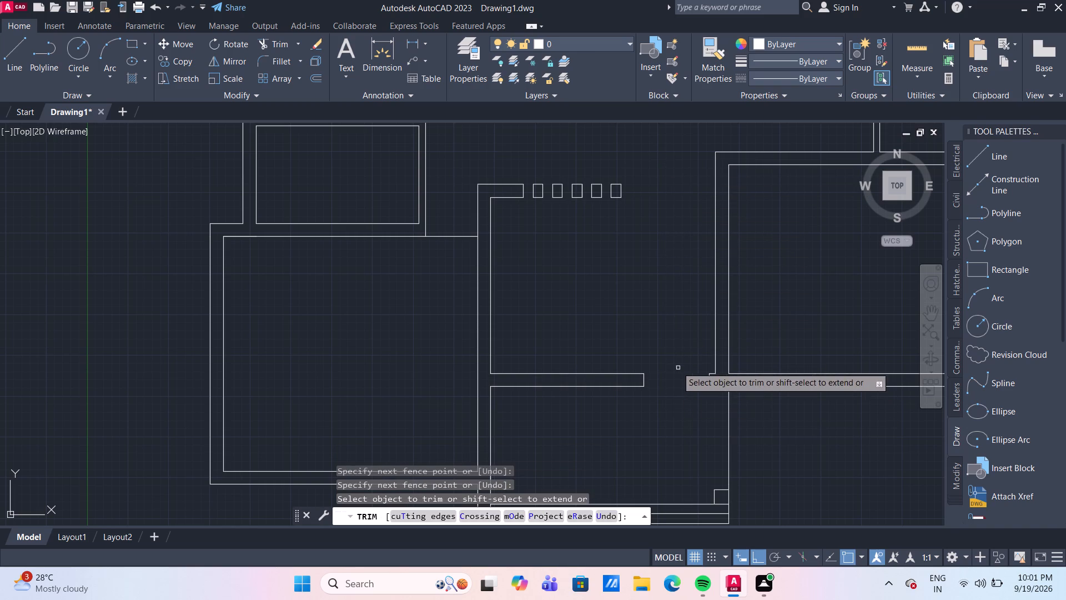
key("Escape")
key("Escape")
Draw a vertical guide line about 290 long from the lower opening's upper-left corner to the level of the blocks' top edges.
left_click(12, 54)
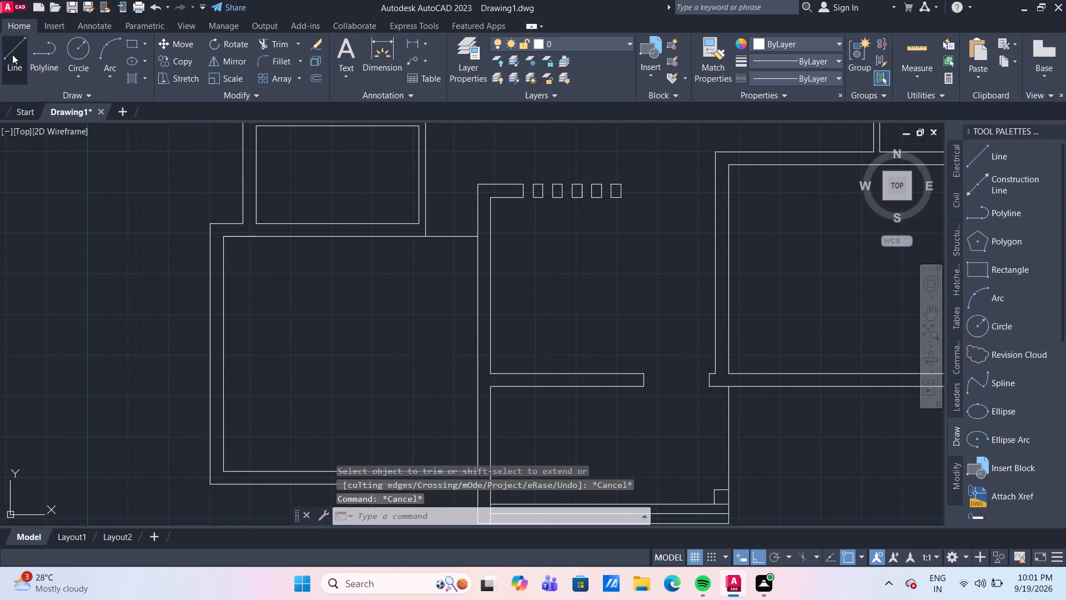
left_click_drag(645, 374, 645, 366)
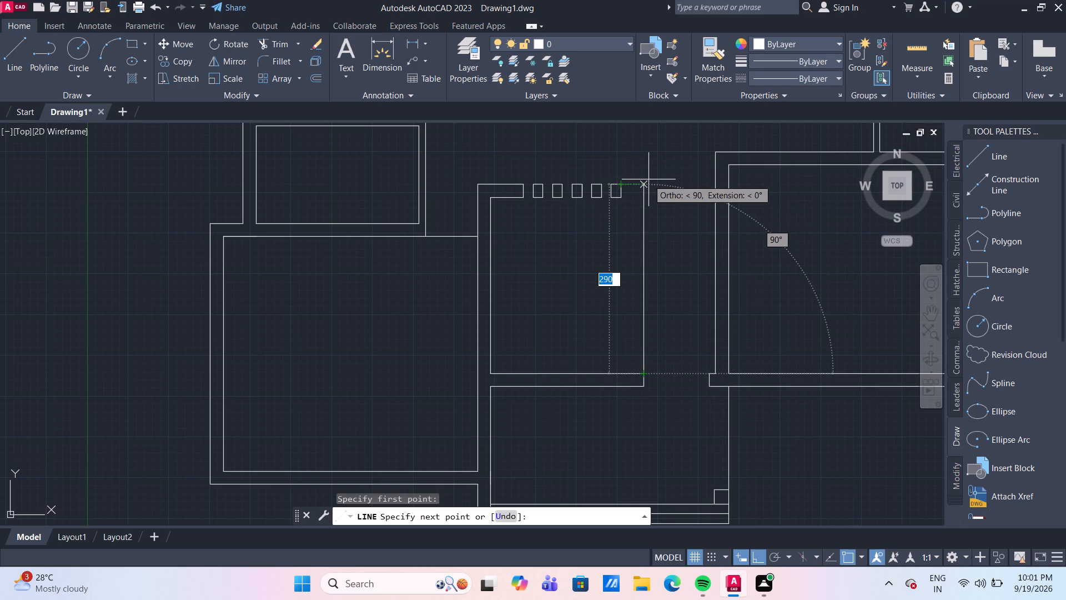
left_click(645, 184)
key("Escape")
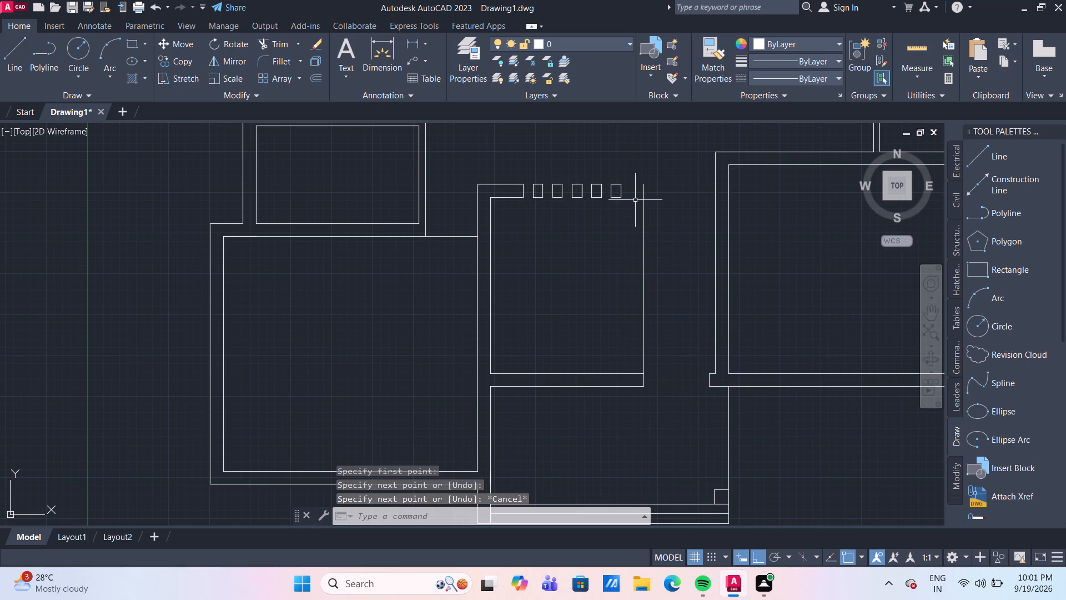
Move all five blocks horizontally so the rightmost block's upper-right corner meets the top end of the vertical guide line.
scroll(635, 201, "up", 1)
middle_click_drag(632, 206, 652, 256)
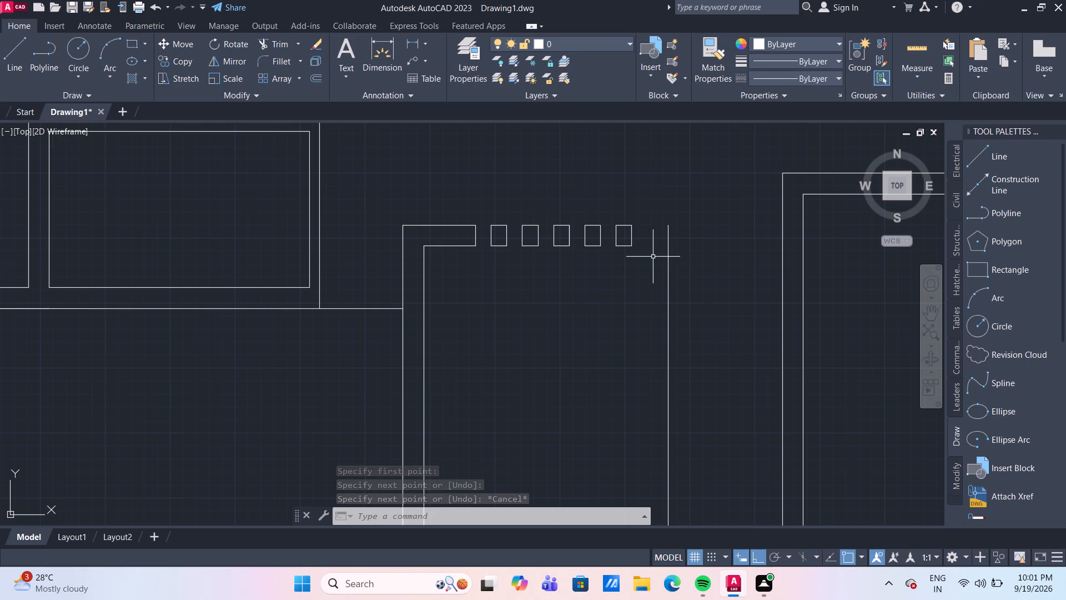
left_click(637, 252)
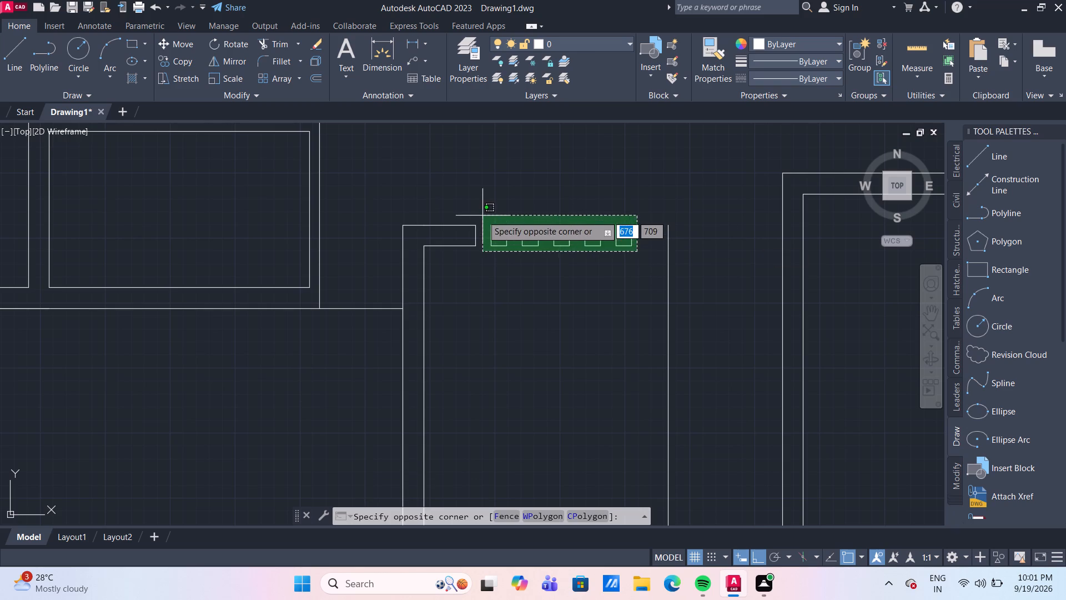
left_click(482, 216)
key("m")
key("Return")
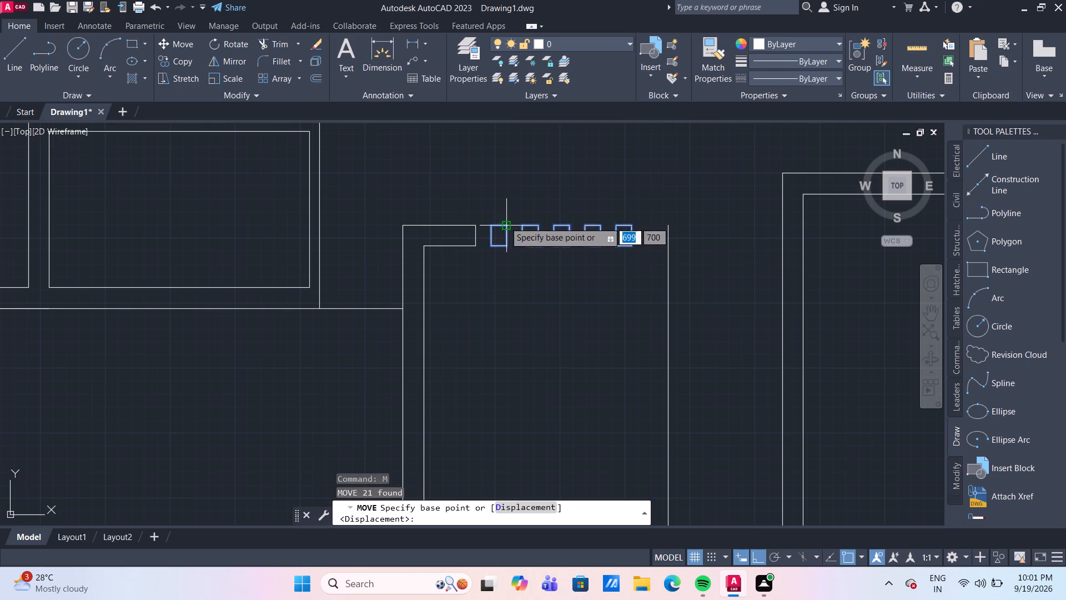
scroll(555, 213, "up", 1)
left_click(675, 234)
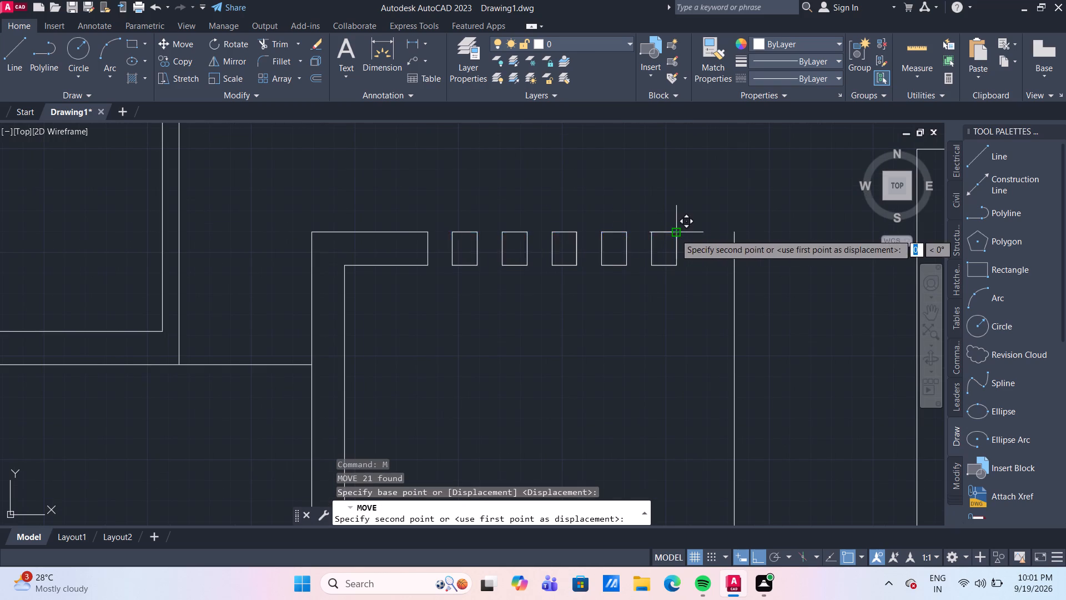
left_click(735, 235)
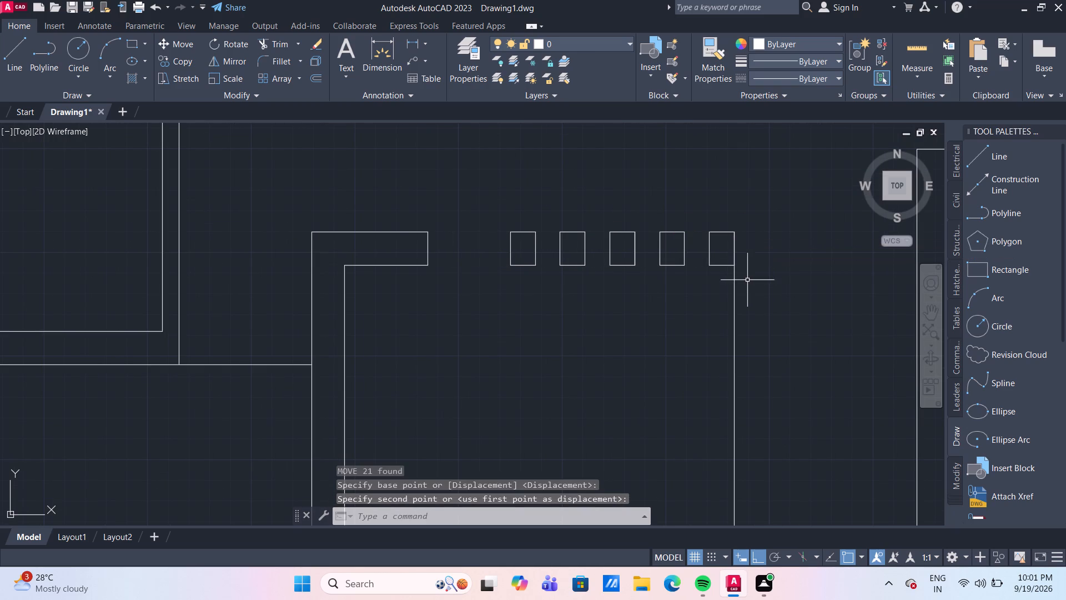
Delete the vertical guide line between the rightmost block and the lower wall opening.
scroll(750, 291, "down", 2)
middle_click_drag(752, 305, 680, 243)
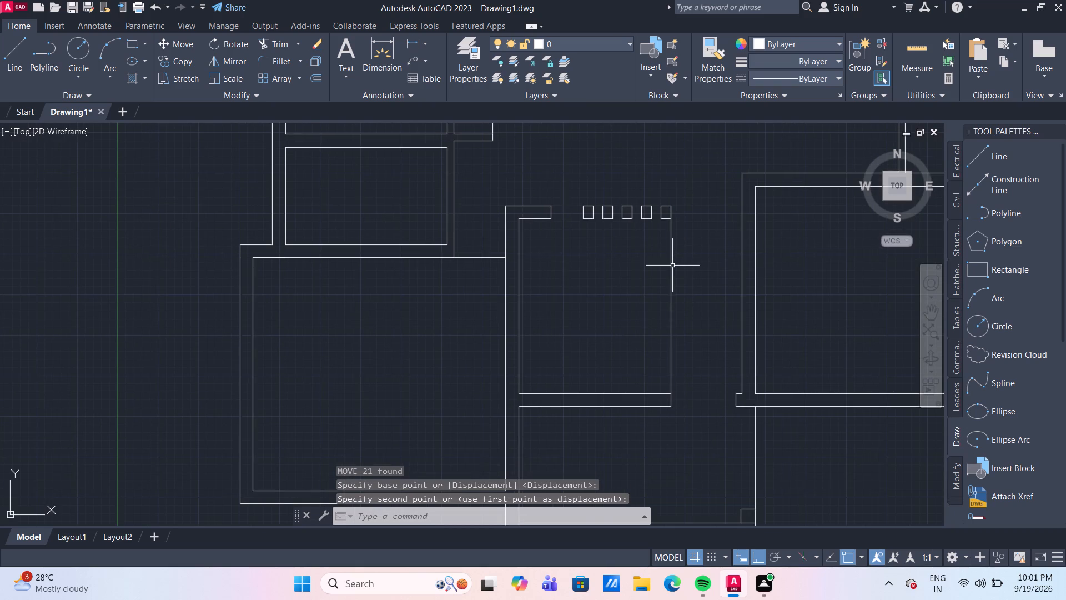
left_click(671, 266)
key("Delete")
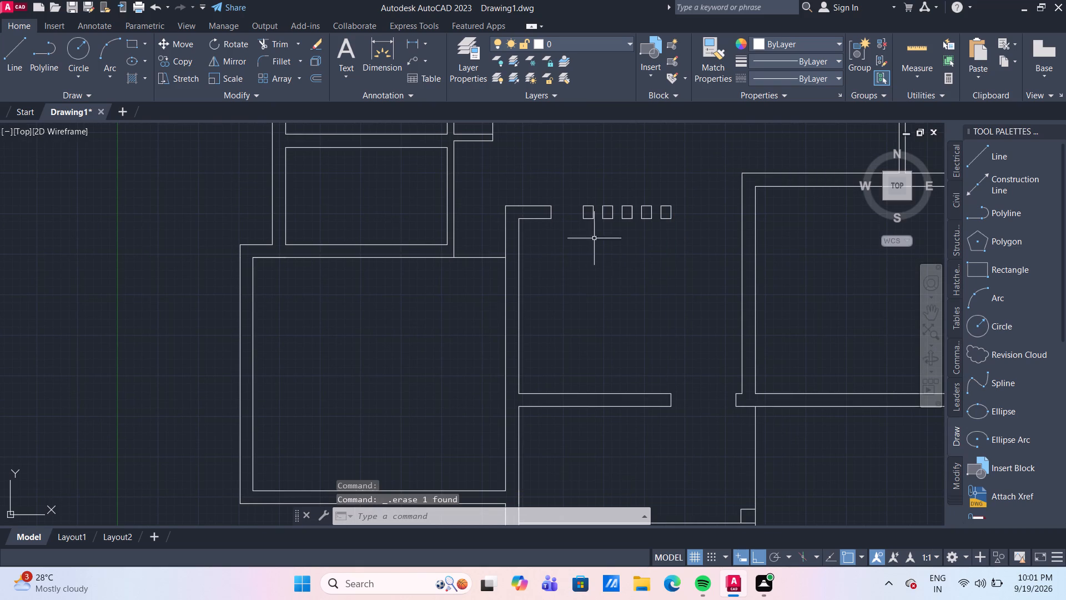
Offset the leftmost block's left edge by 15 to the left.
scroll(549, 218, "up", 2)
middle_click_drag(595, 198, 566, 233)
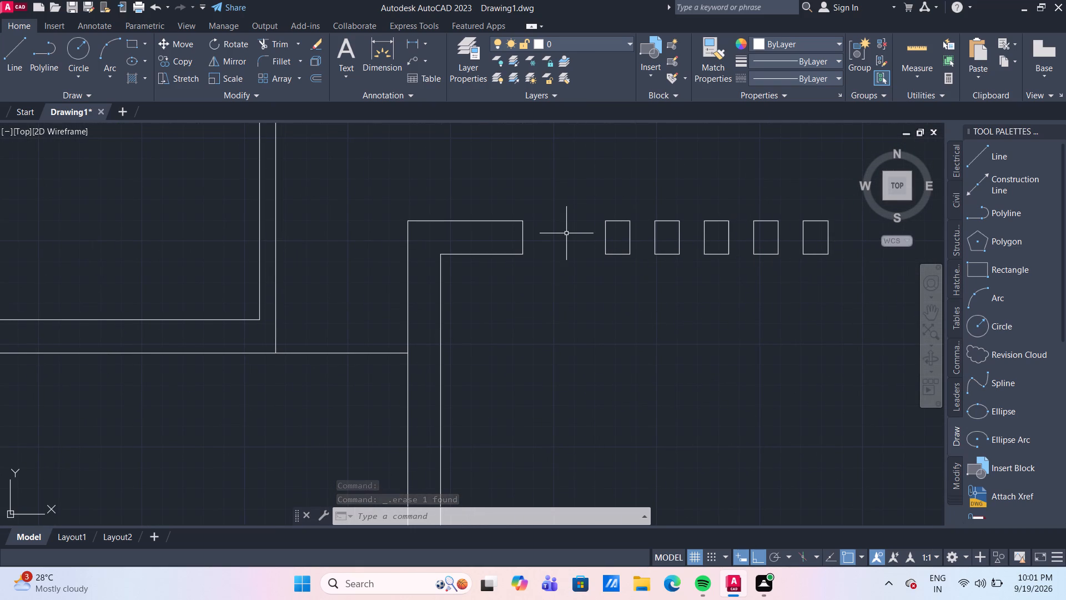
key("o")
key("Return")
key("Return")
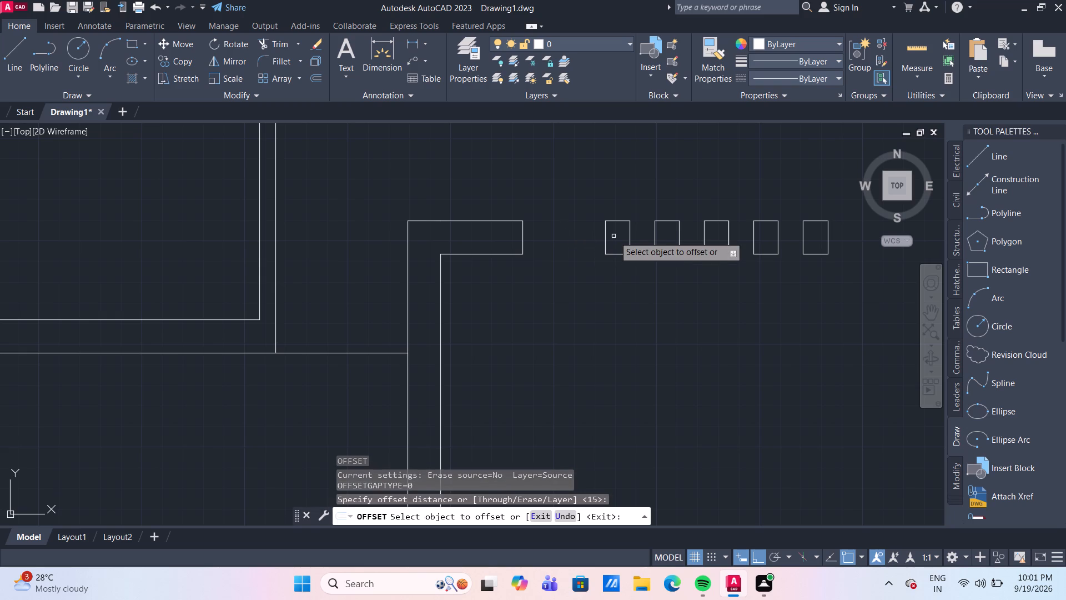
left_click(605, 237)
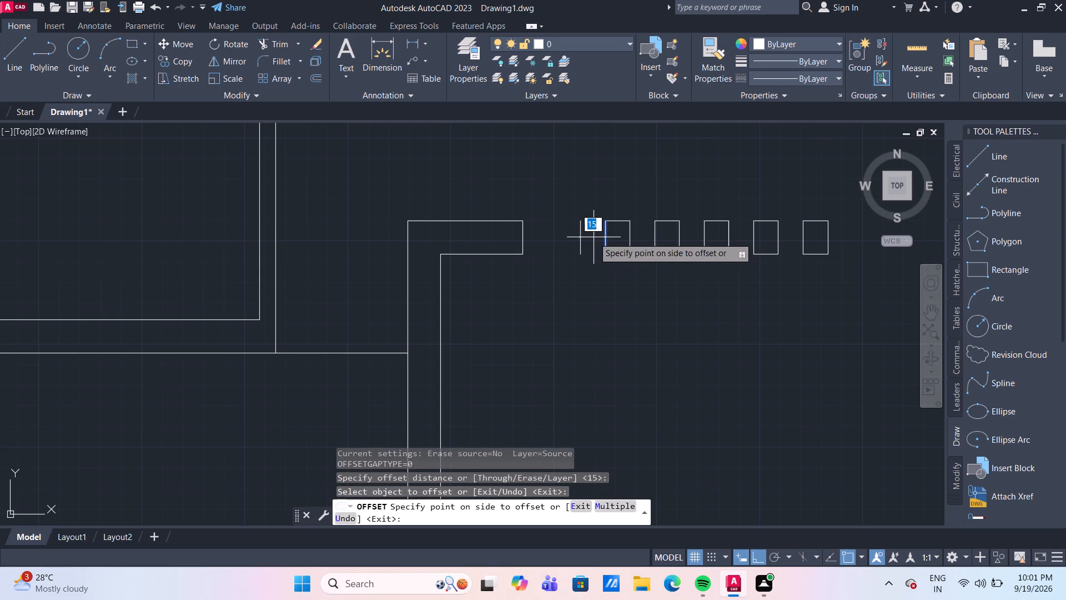
left_click(594, 237)
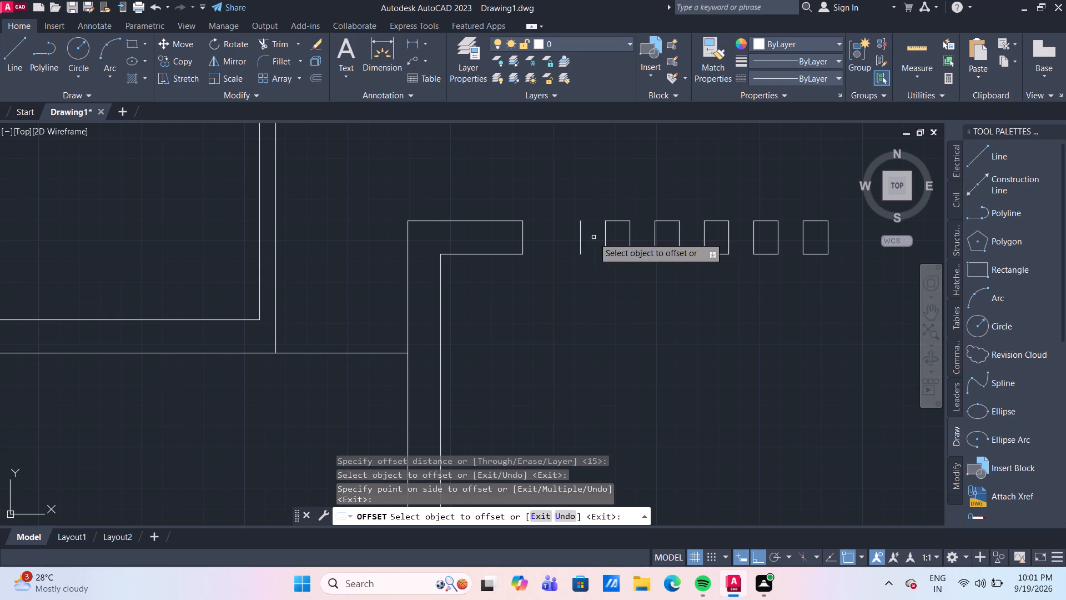
key("Escape")
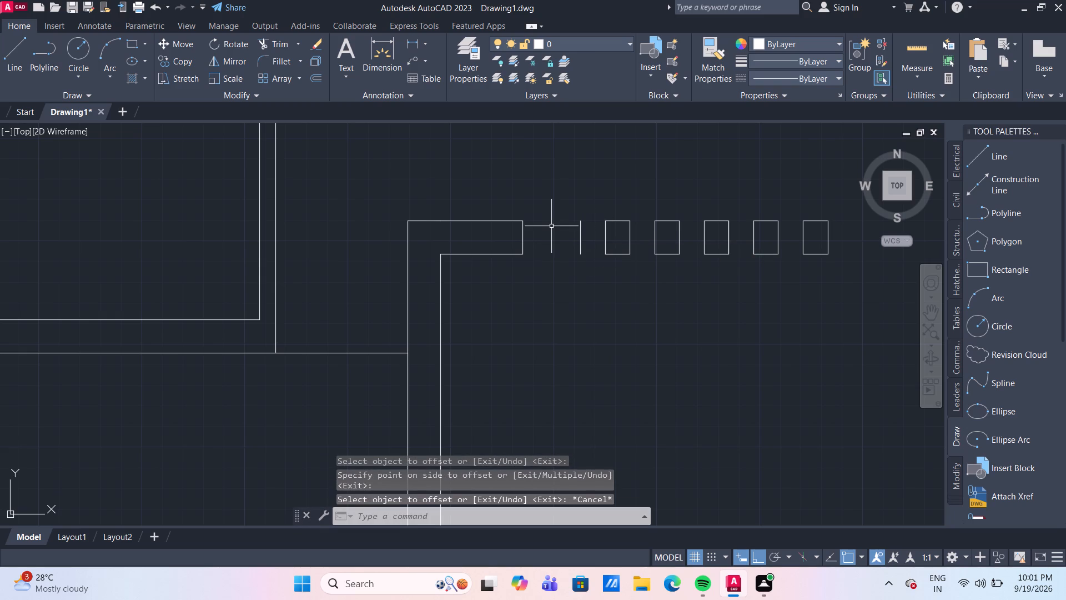
Extend both faces of the middle room's upper wall stub to the new offset line and delete the stub's old end line.
type("EX")
key("Return")
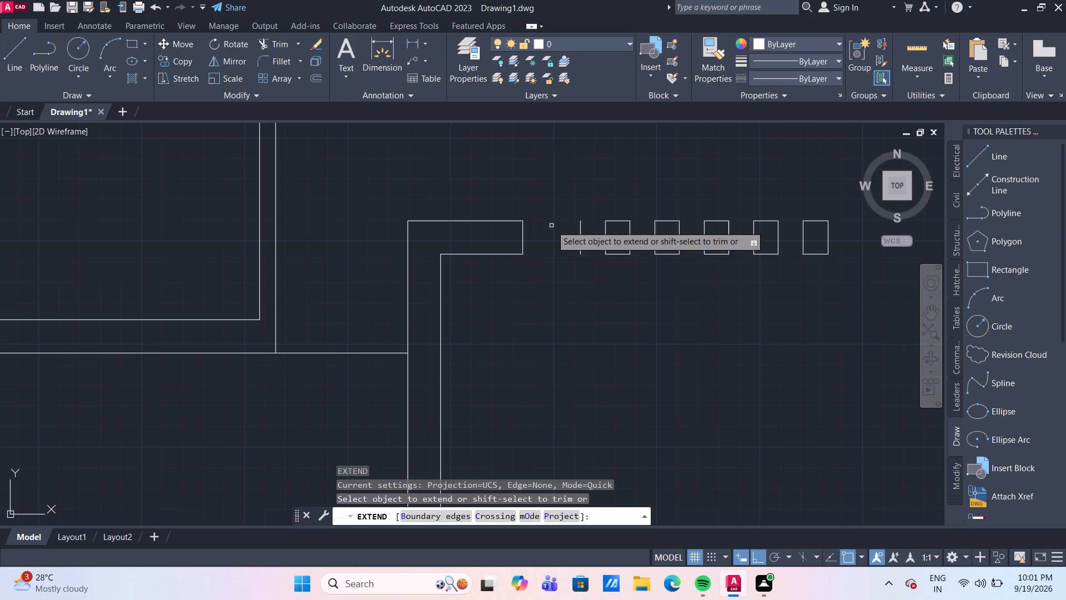
left_click(517, 222)
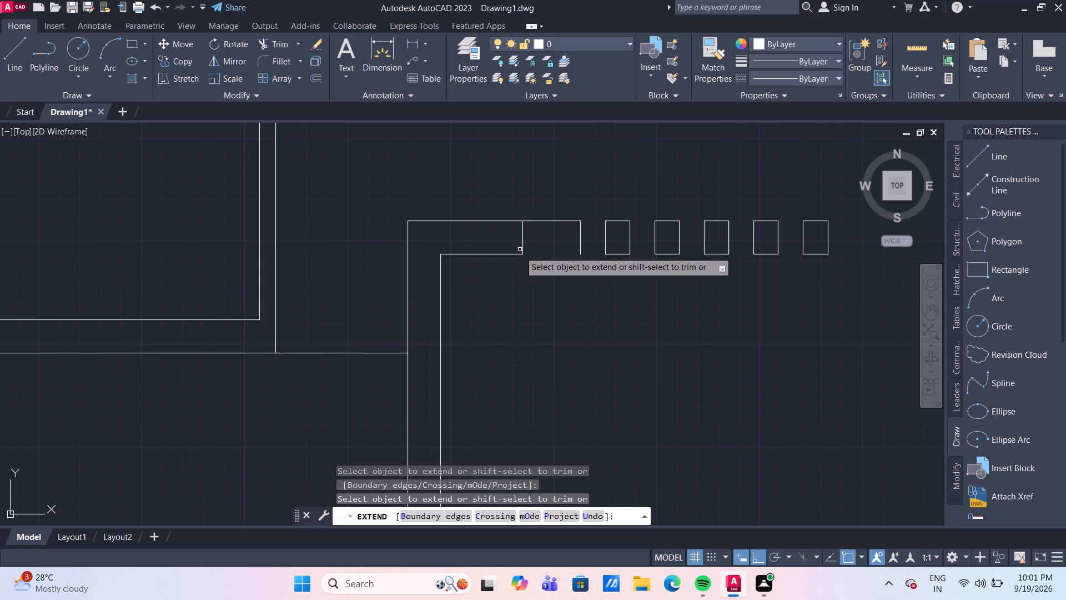
left_click(520, 254)
key("Escape")
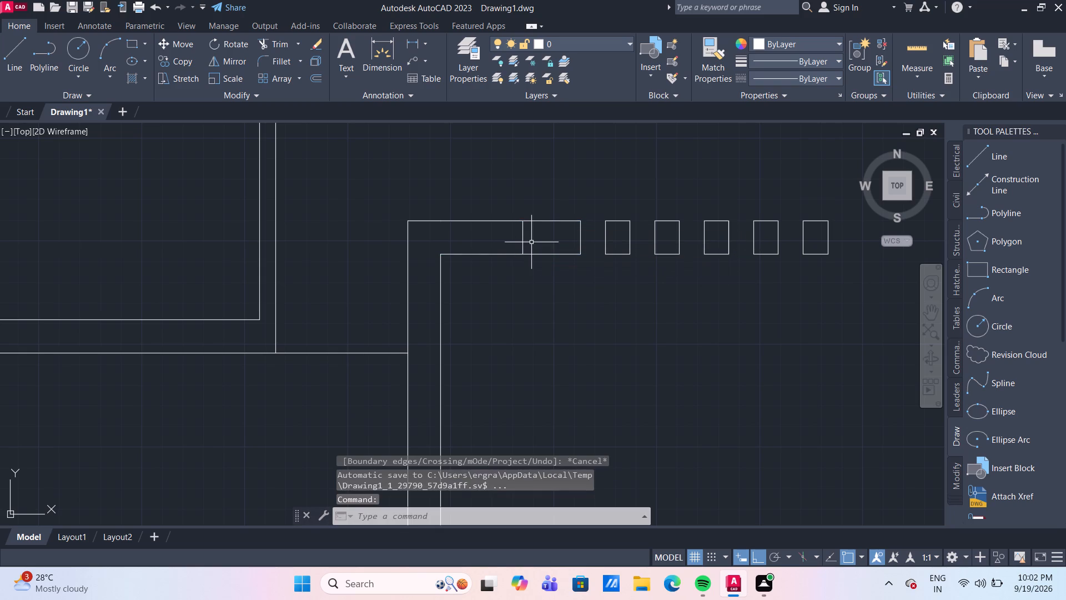
left_click(523, 241)
key("Delete")
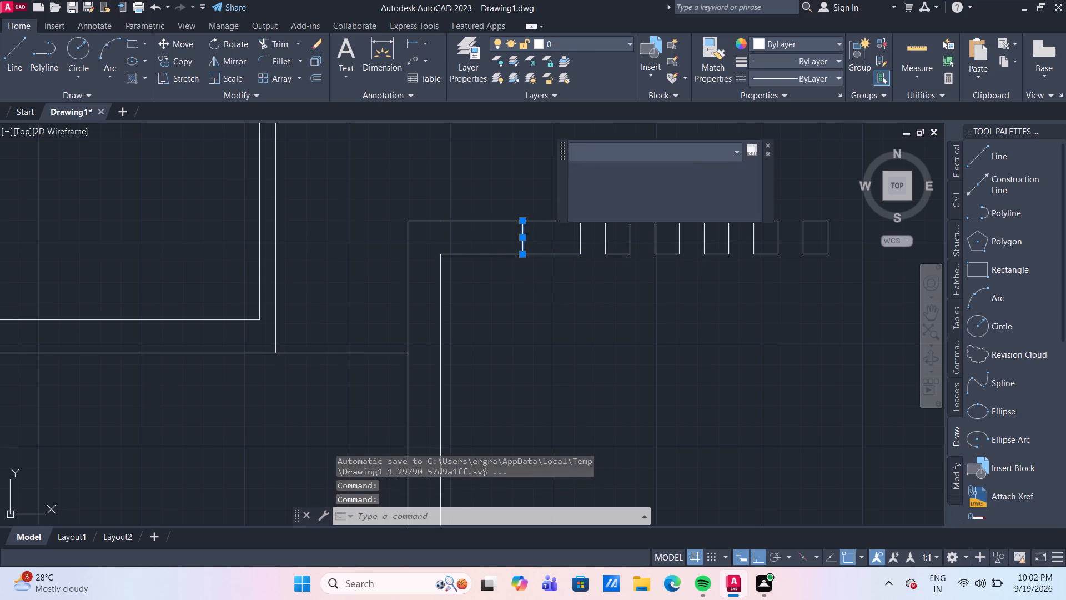
Draw a 210 by 65 rectangle with a fillet radius of 30 in the empty space right of the floor plan.
scroll(550, 294, "down", 4)
middle_click_drag(595, 332, 554, 289)
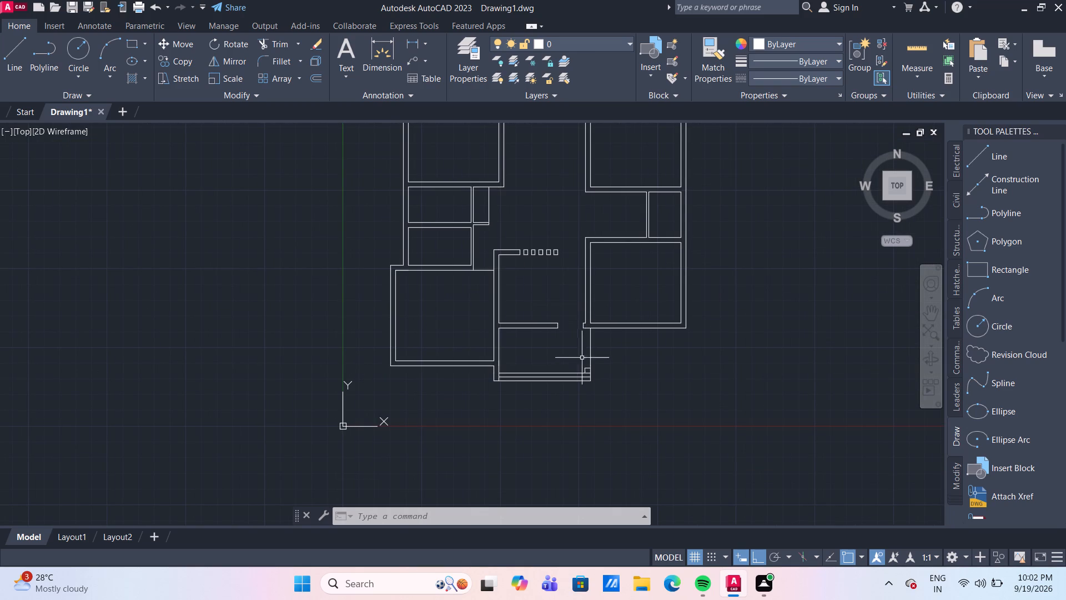
scroll(664, 376, "up", 1)
middle_click_drag(664, 376, 662, 376)
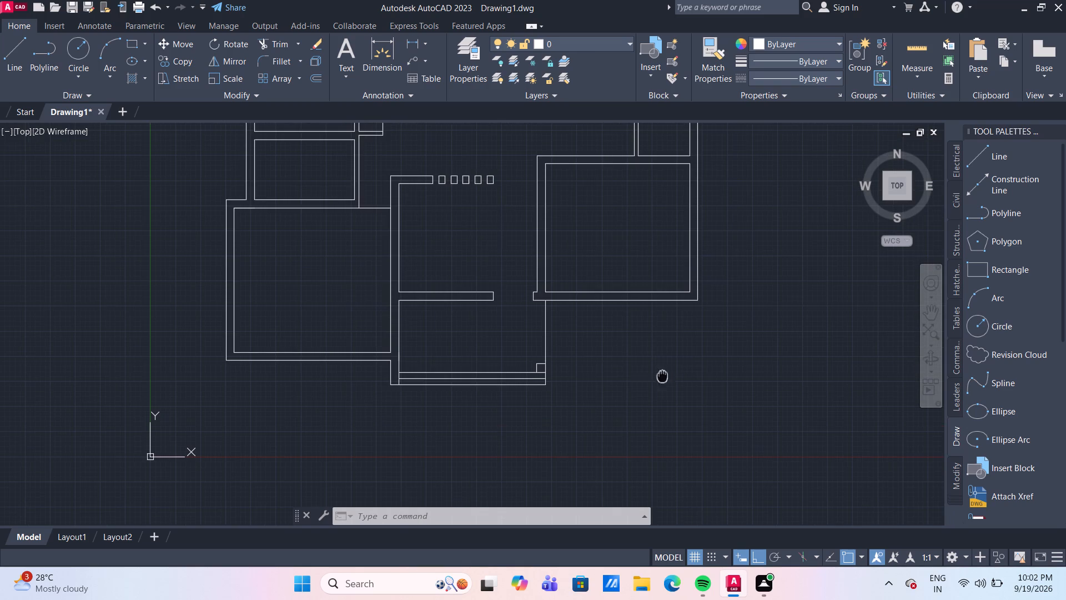
middle_click_drag(662, 376, 525, 348)
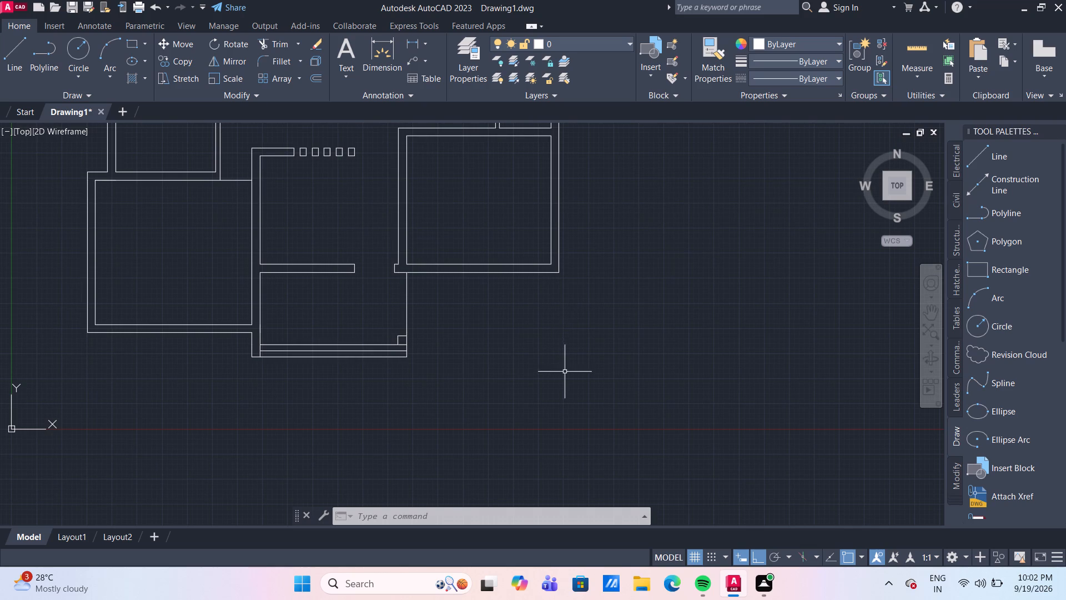
middle_click_drag(567, 375, 474, 358)
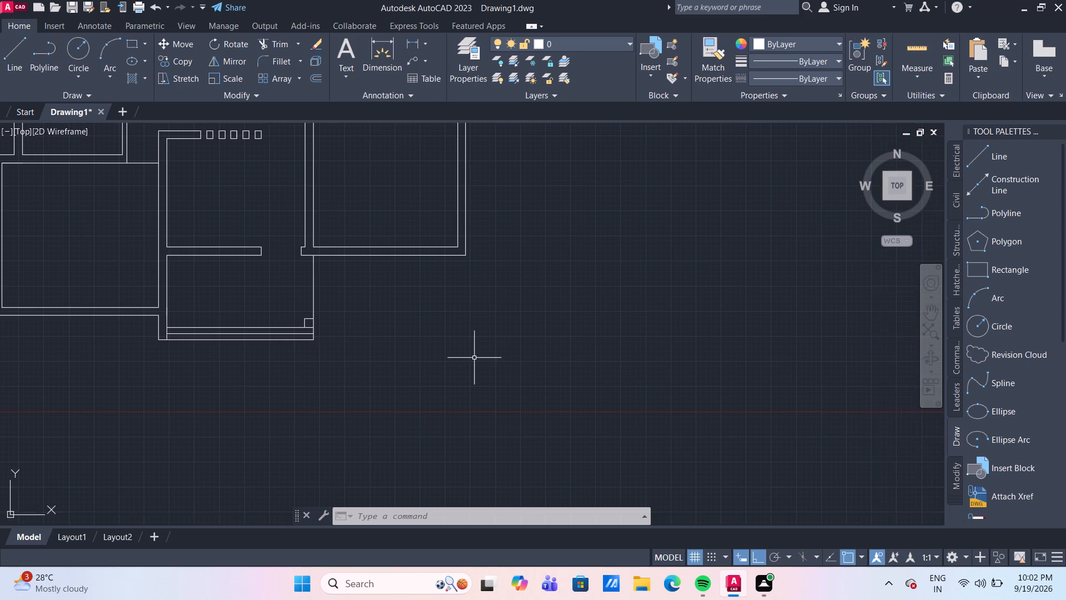
scroll(474, 358, "down", 1)
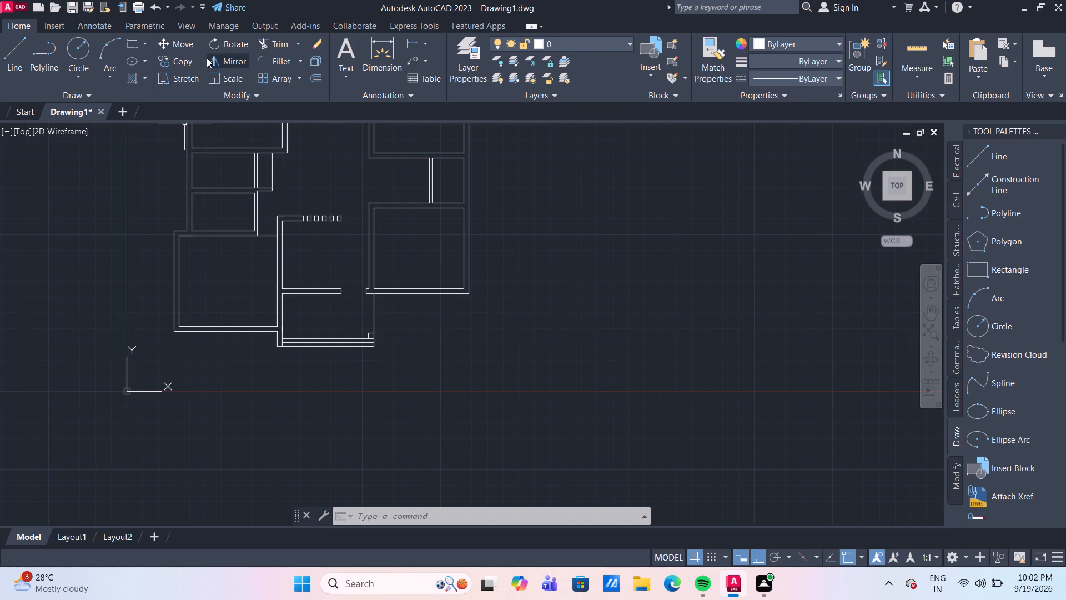
left_click(136, 45)
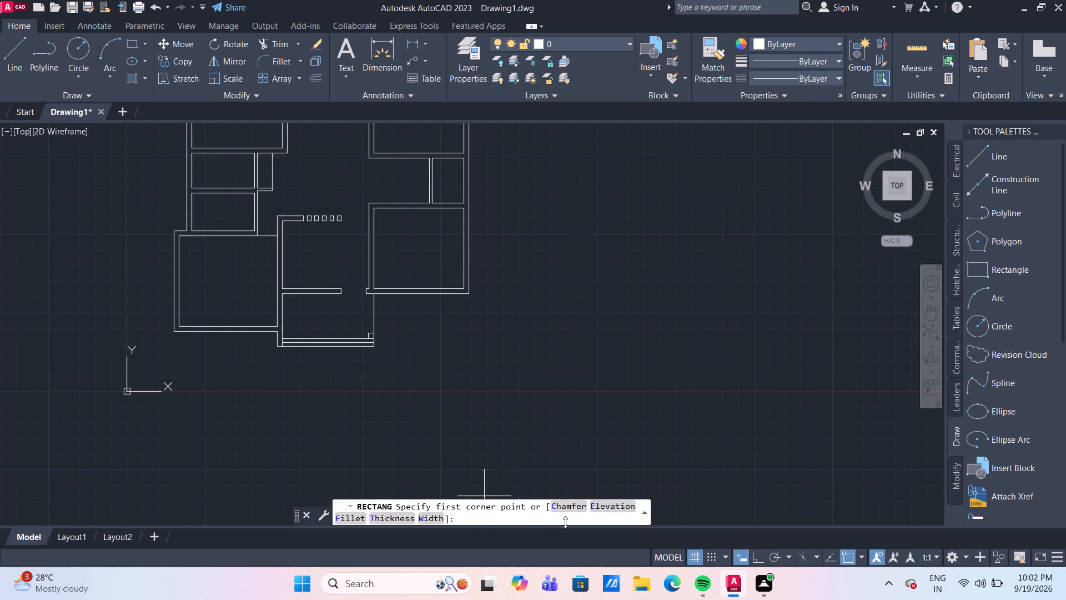
left_click(356, 523)
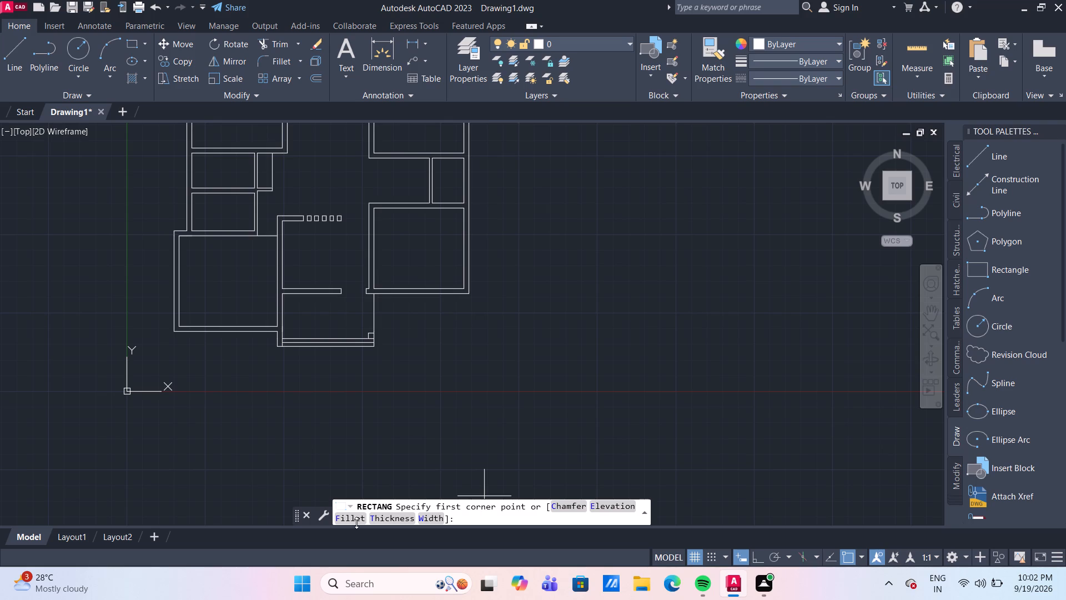
left_click(356, 521)
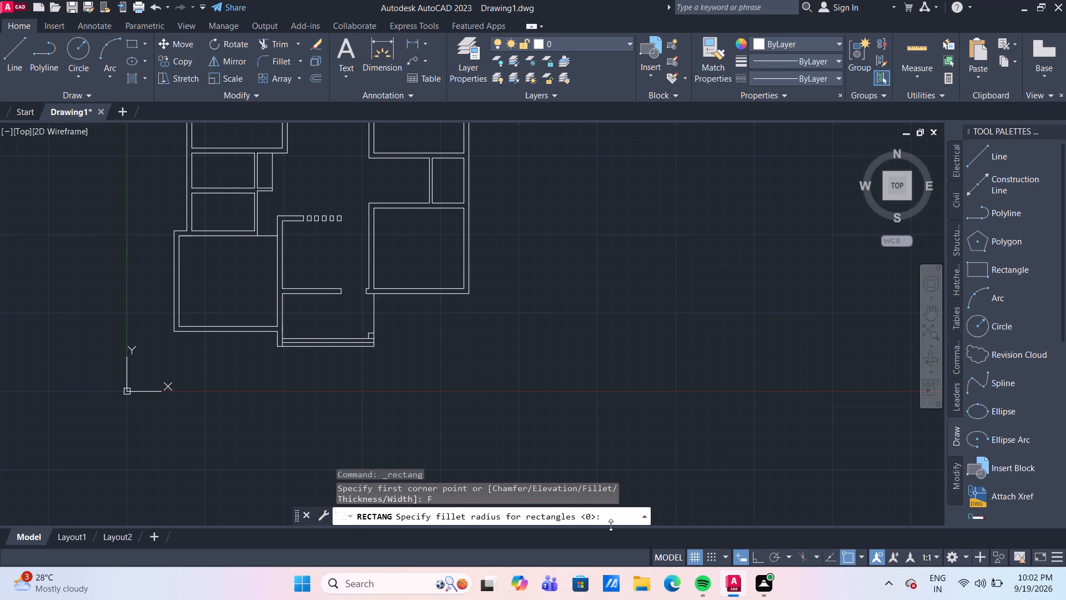
type("30")
key("Return")
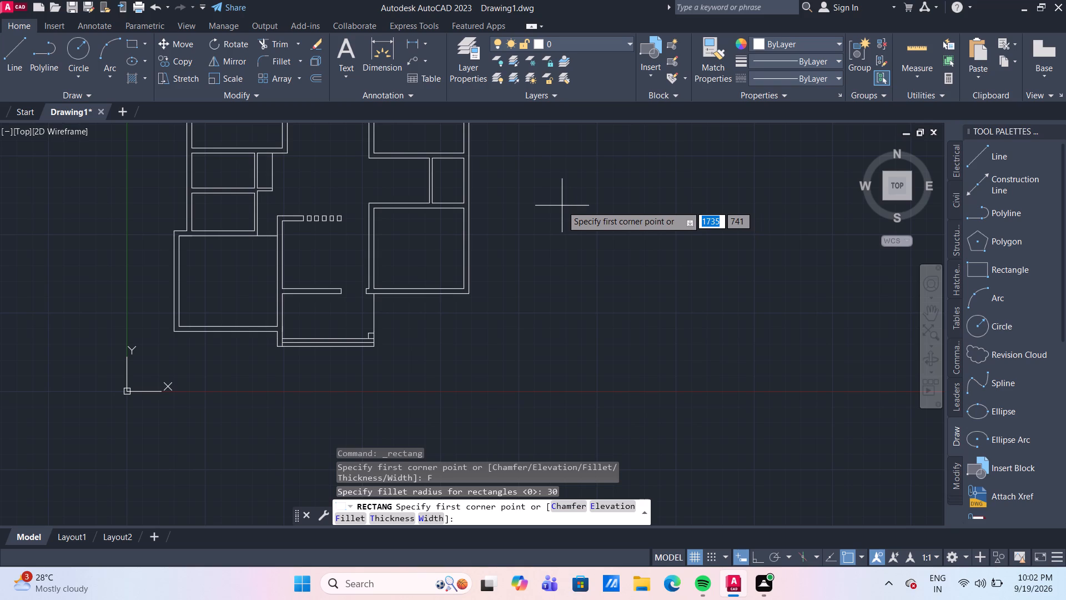
left_click(562, 206)
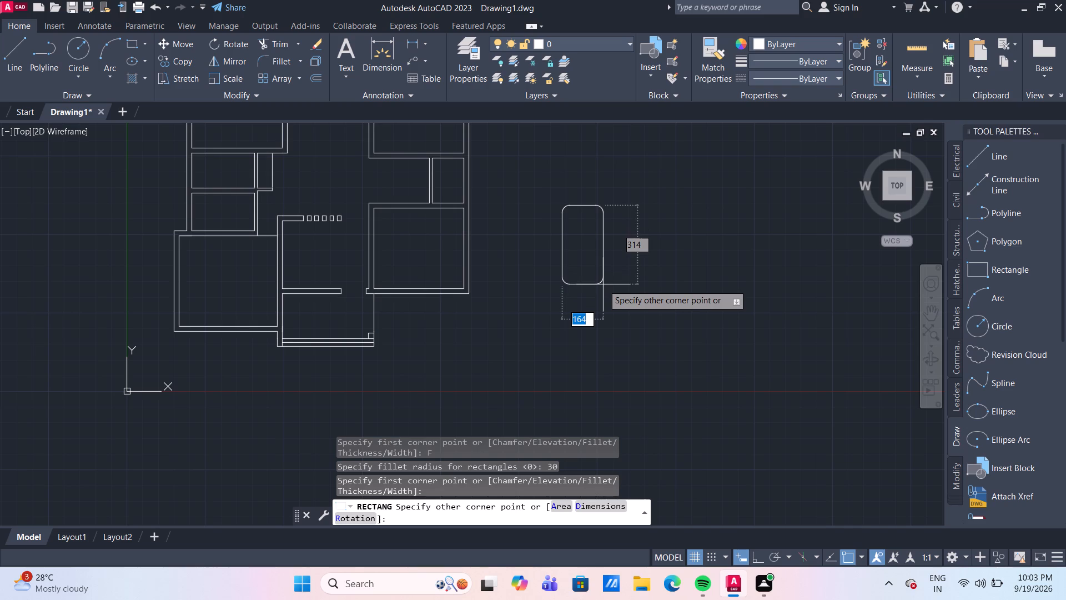
key("2")
type("10")
key("Tab")
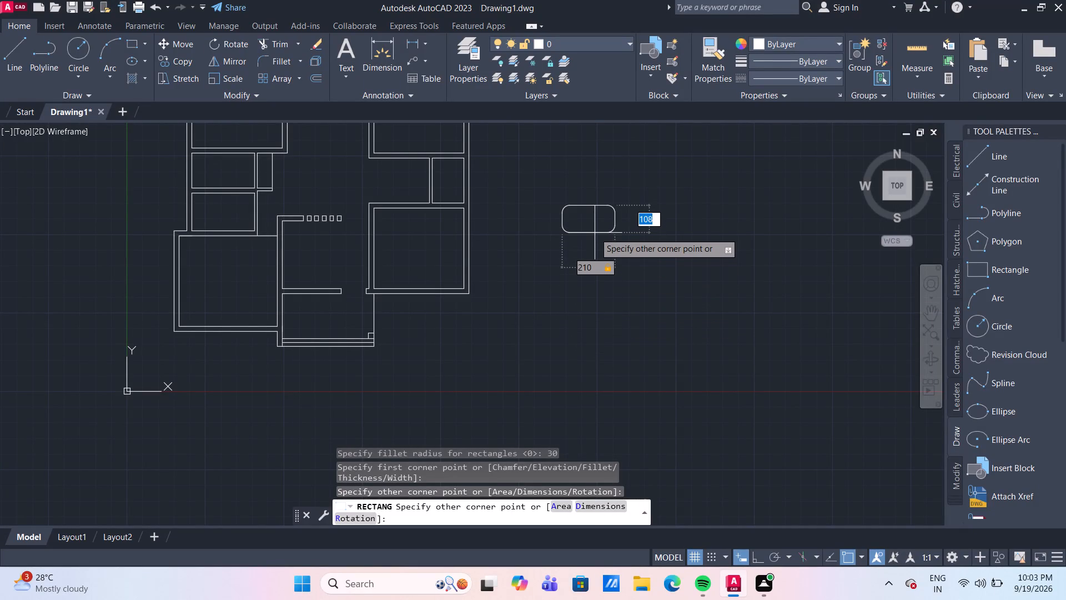
scroll(595, 233, "up", 2)
middle_click_drag(595, 215, 595, 218)
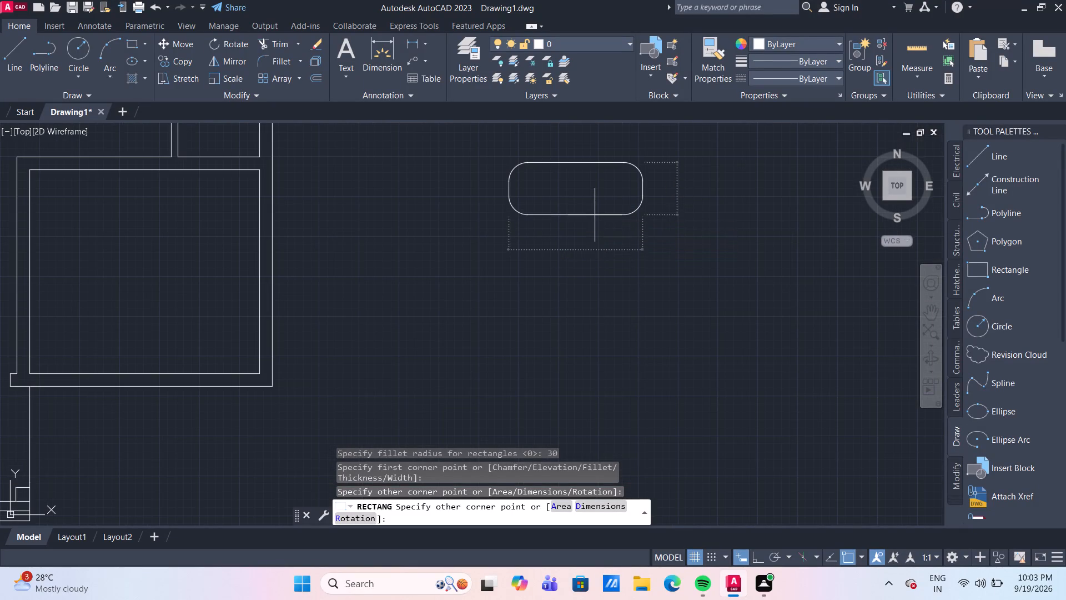
middle_click_drag(595, 218, 595, 258)
scroll(595, 258, "down", 1)
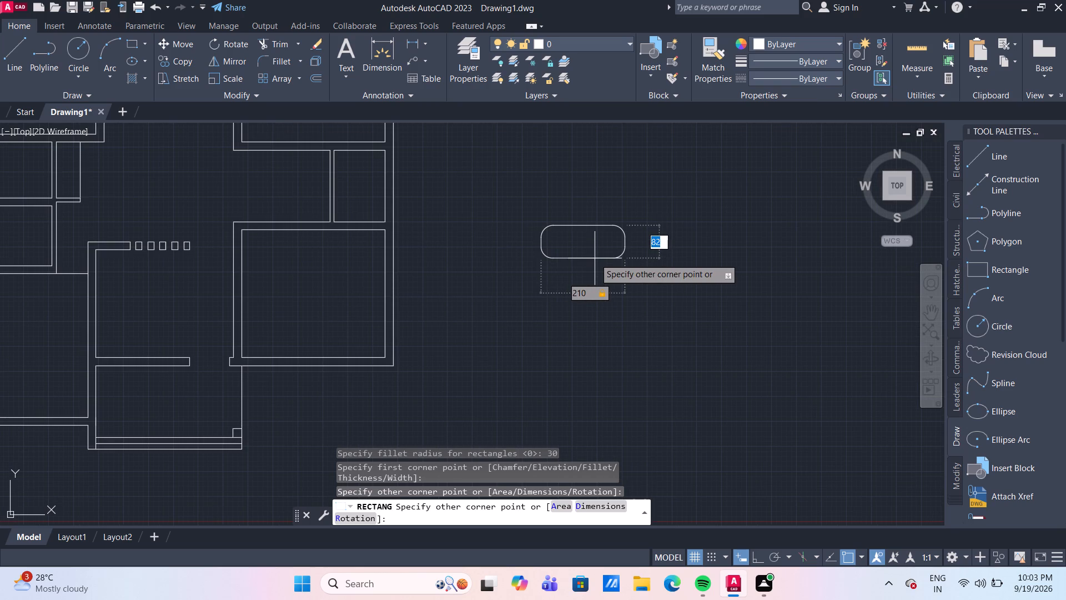
scroll(595, 258, "up", 2)
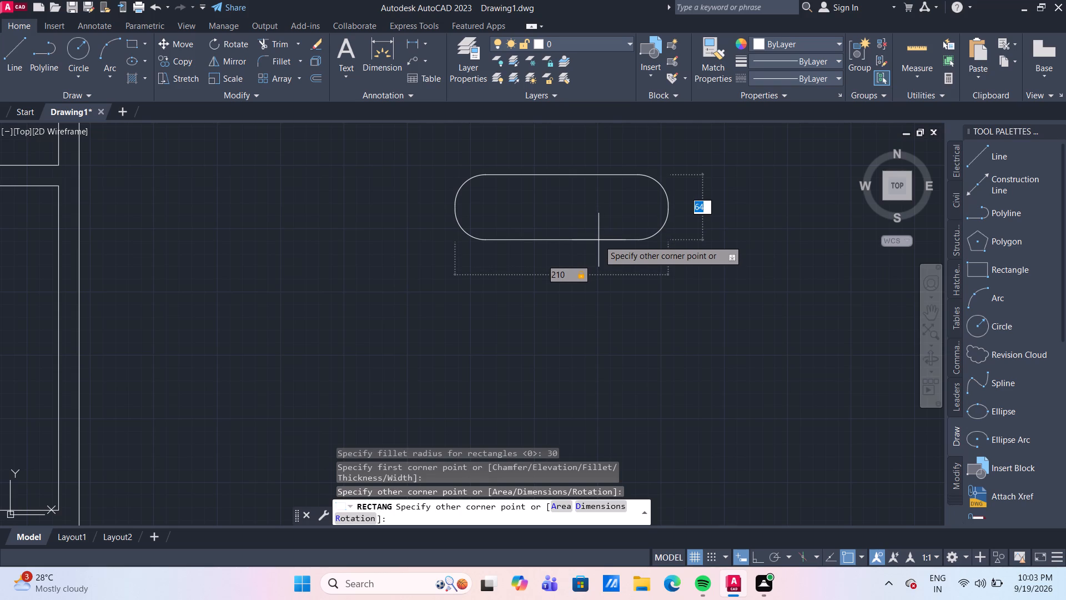
type("65")
key("Return")
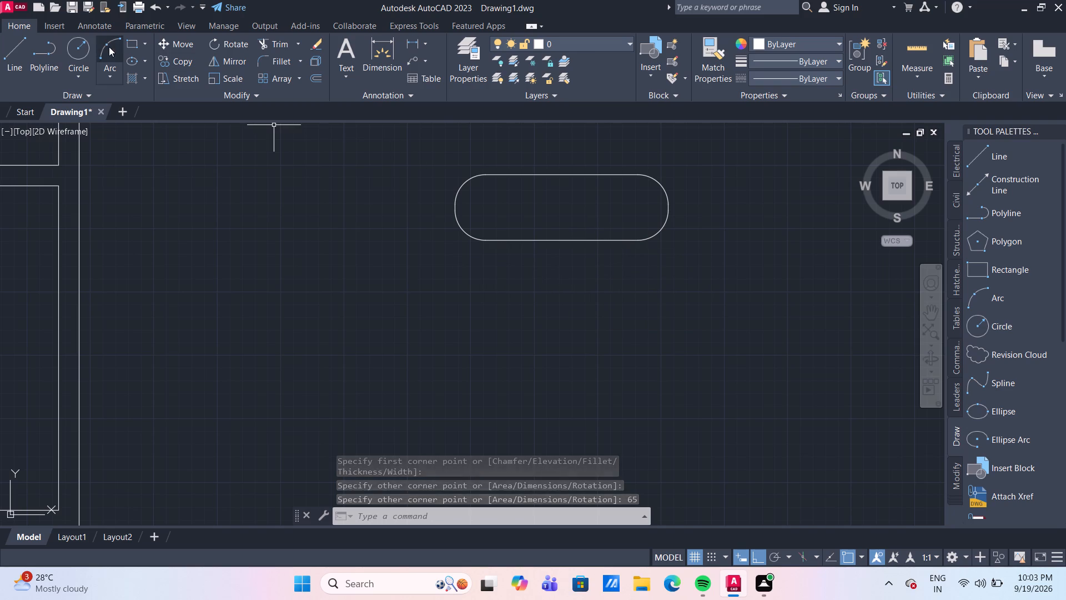
Draw a 65 by 210 upright rectangle with a fillet radius of 10 below the first rounded rectangle.
left_click(139, 46)
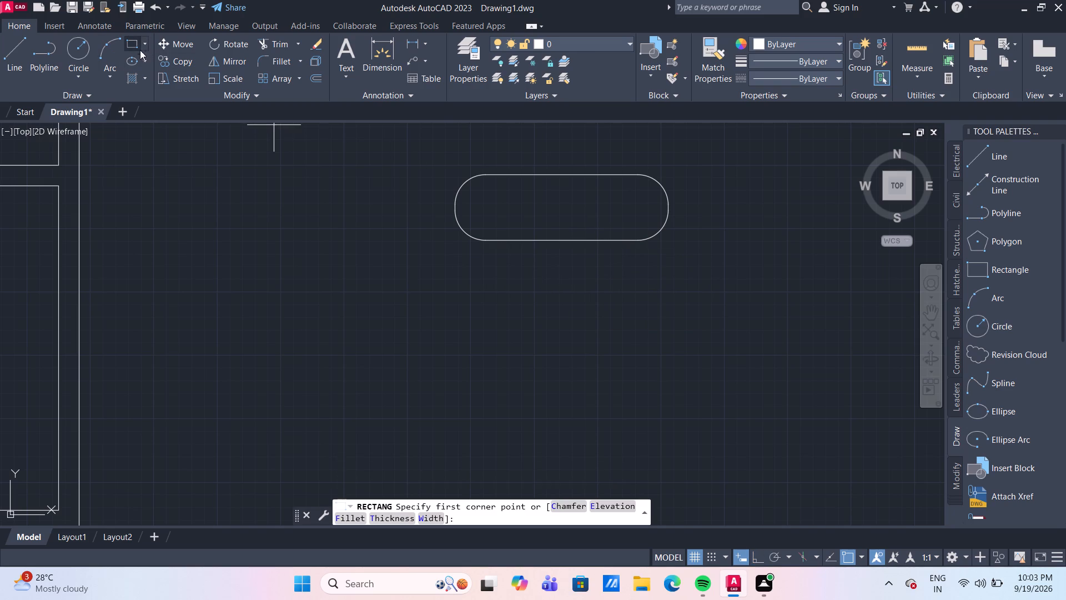
left_click(344, 521)
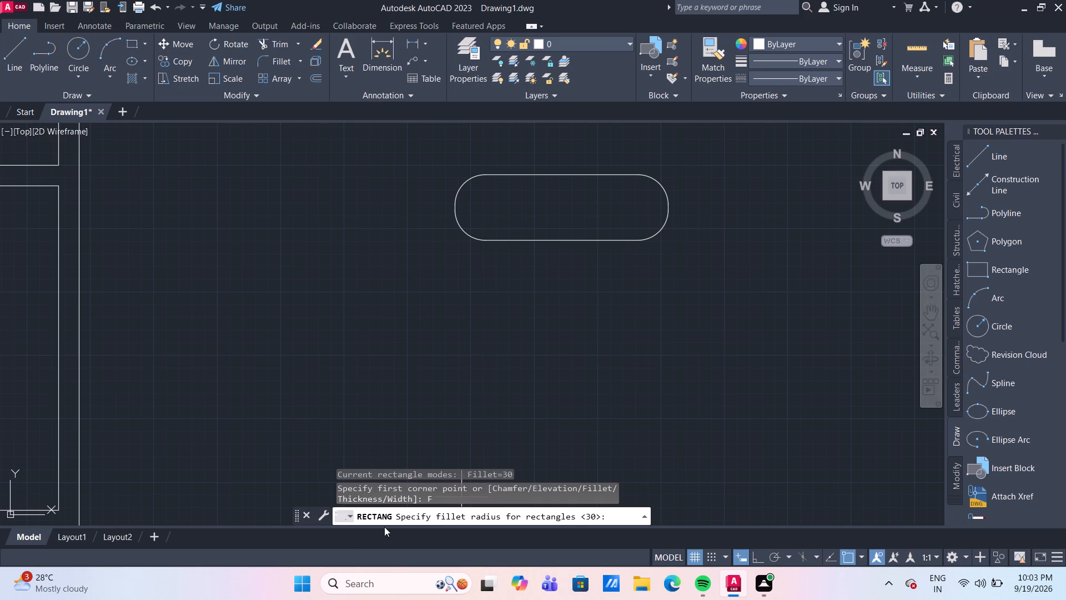
type("10")
key("Return")
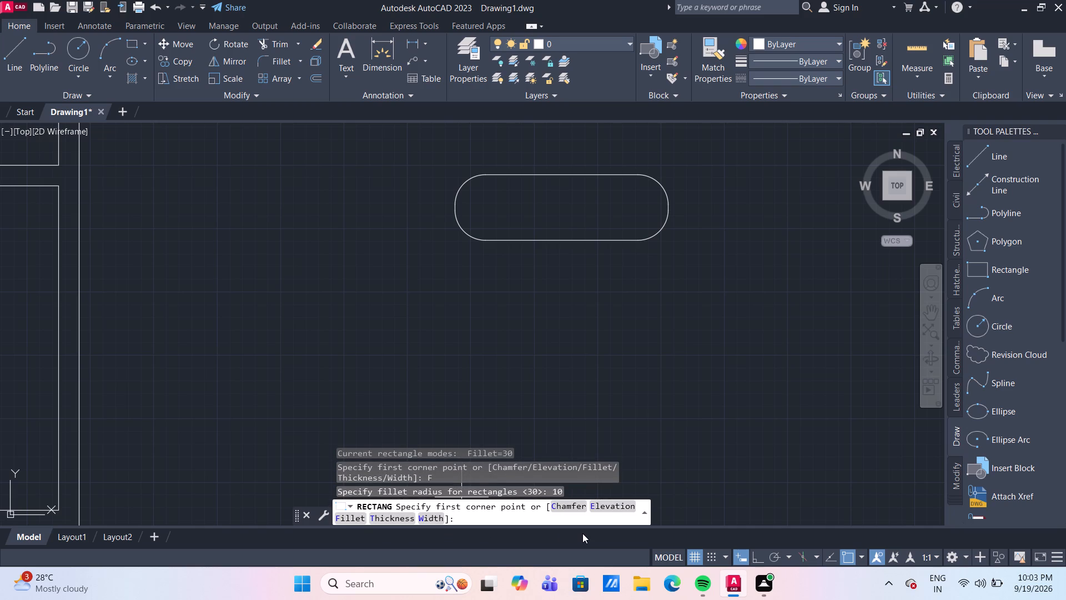
left_click(441, 292)
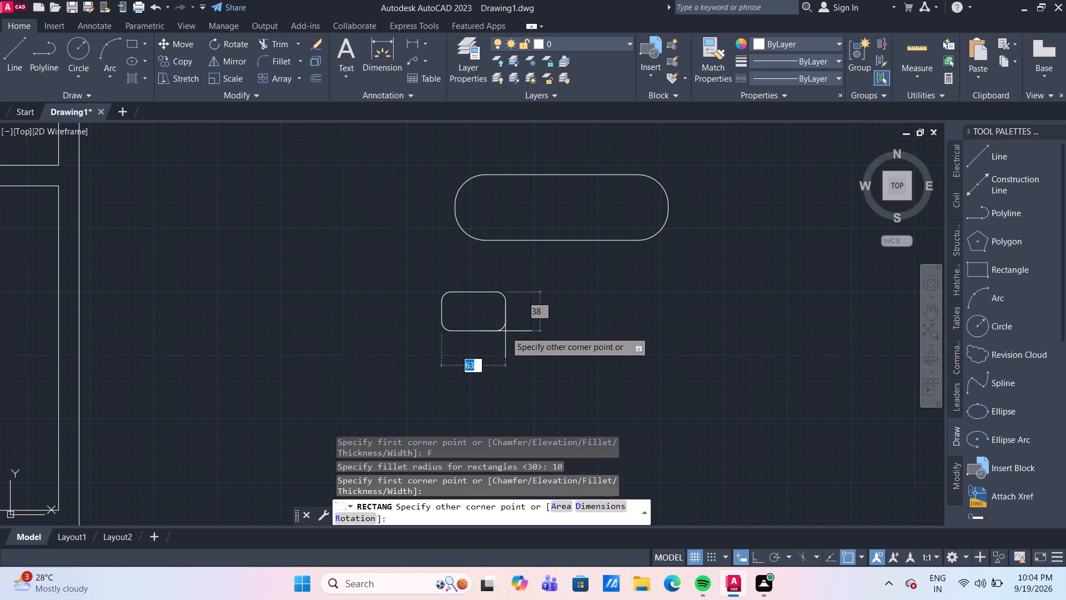
type("65")
key("Tab")
type("210")
key("Return")
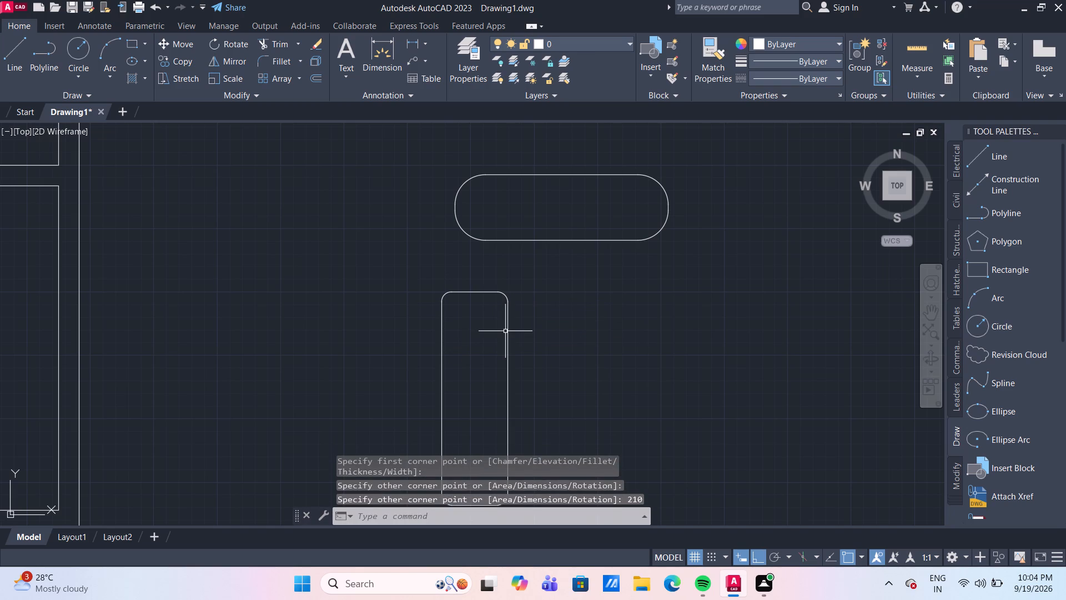
Delete the horizontal 210 by 65 rounded rectangle above the upright one.
scroll(505, 331, "down", 3)
scroll(526, 337, "up", 1)
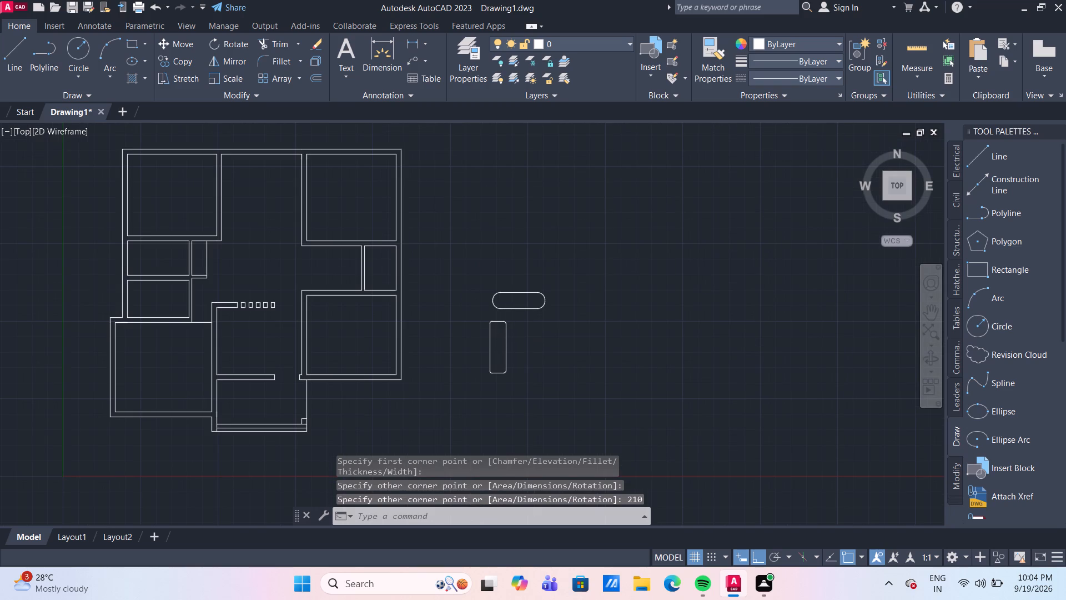
middle_click_drag(529, 335, 539, 327)
scroll(531, 335, "up", 1)
scroll(539, 327, "down", 2)
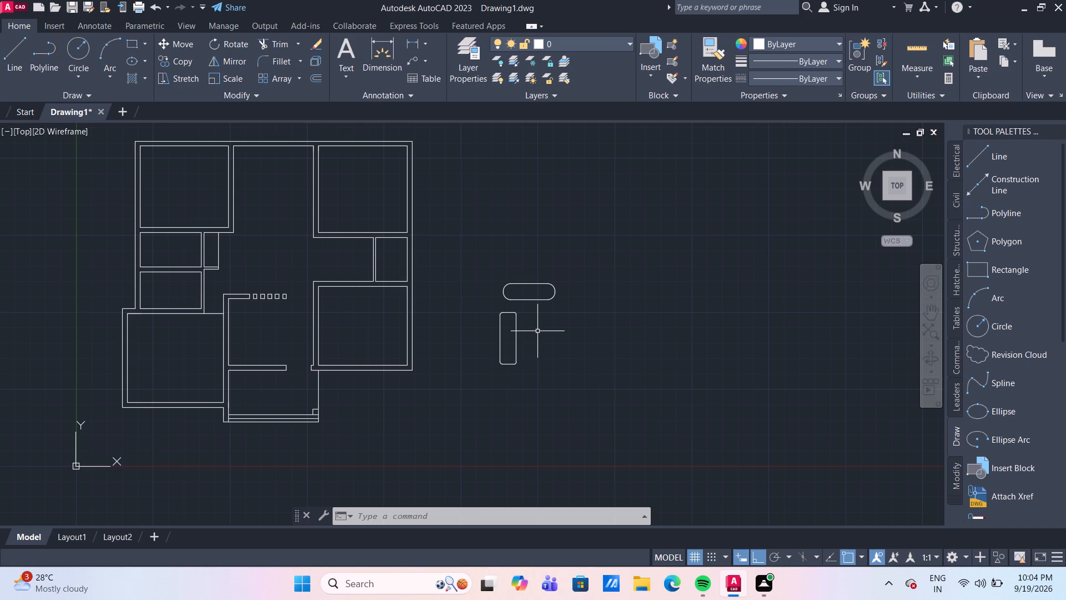
scroll(536, 331, "up", 2)
left_click_drag(596, 287, 584, 267)
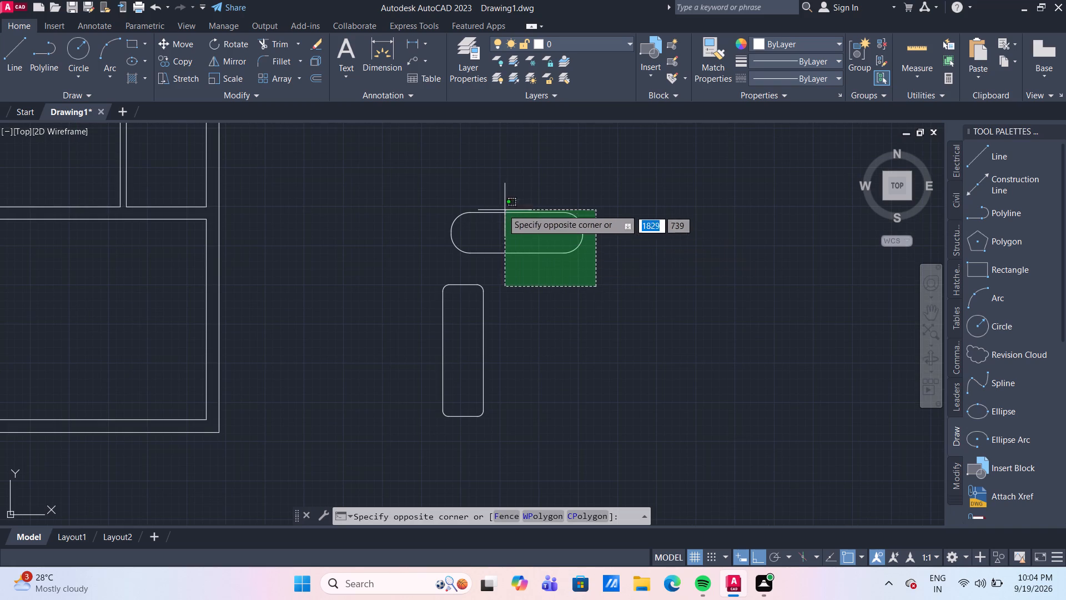
left_click(616, 237)
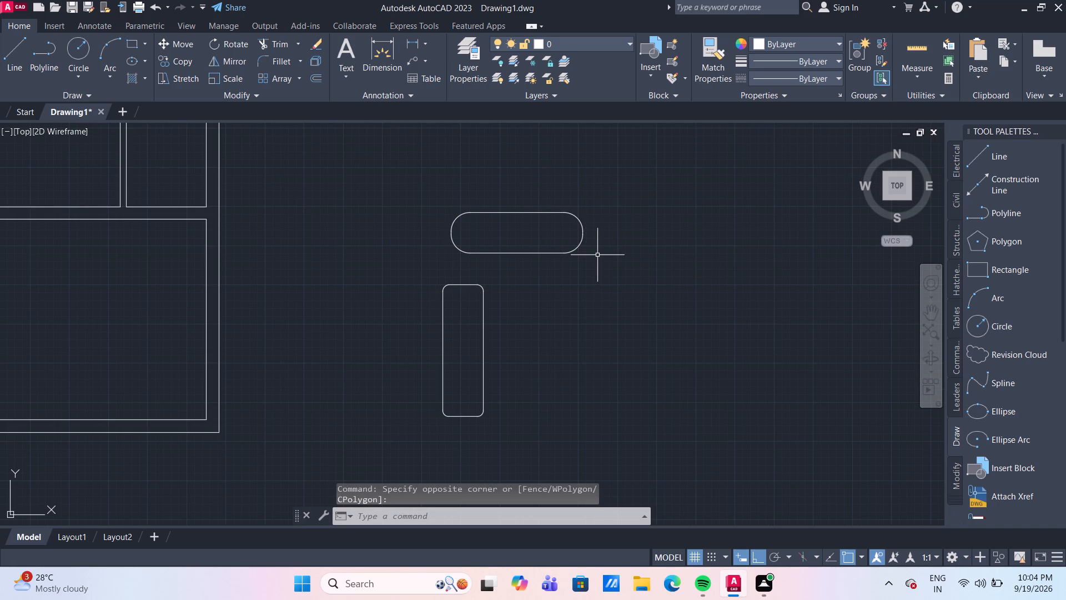
left_click(597, 262)
left_click(423, 193)
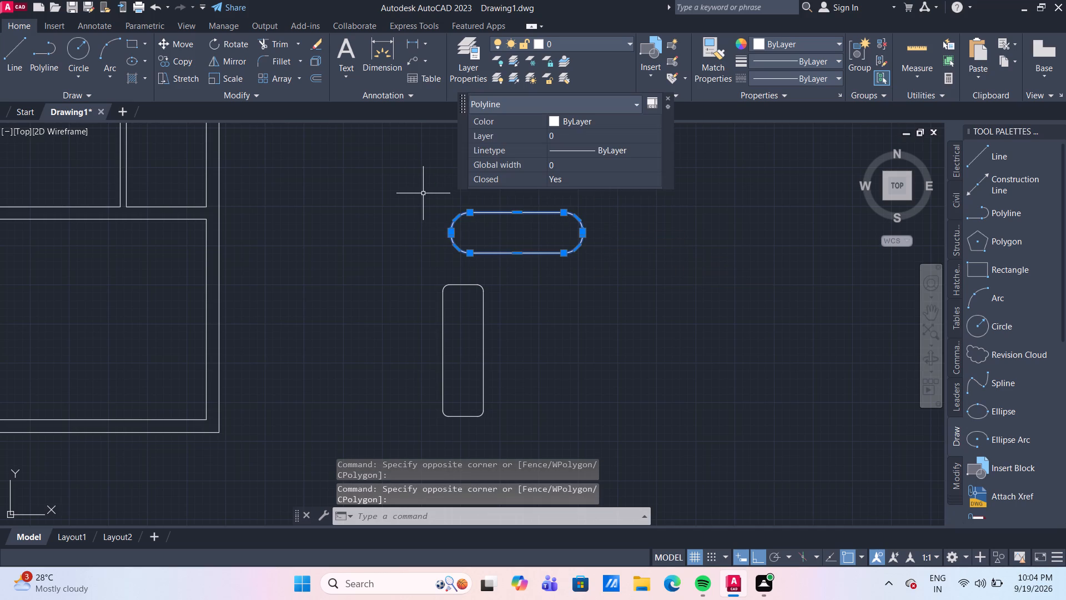
key("Delete")
Explode the upright rounded rectangle into separate lines and arcs.
scroll(452, 342, "up", 1)
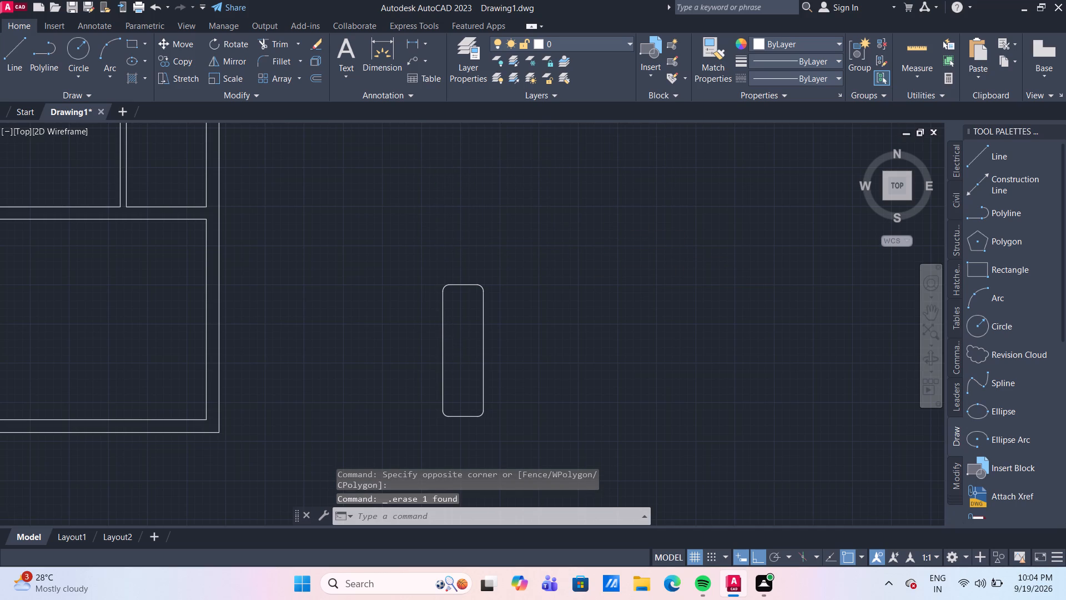
middle_click_drag(452, 342, 444, 267)
scroll(449, 263, "up", 1)
scroll(449, 263, "down", 1)
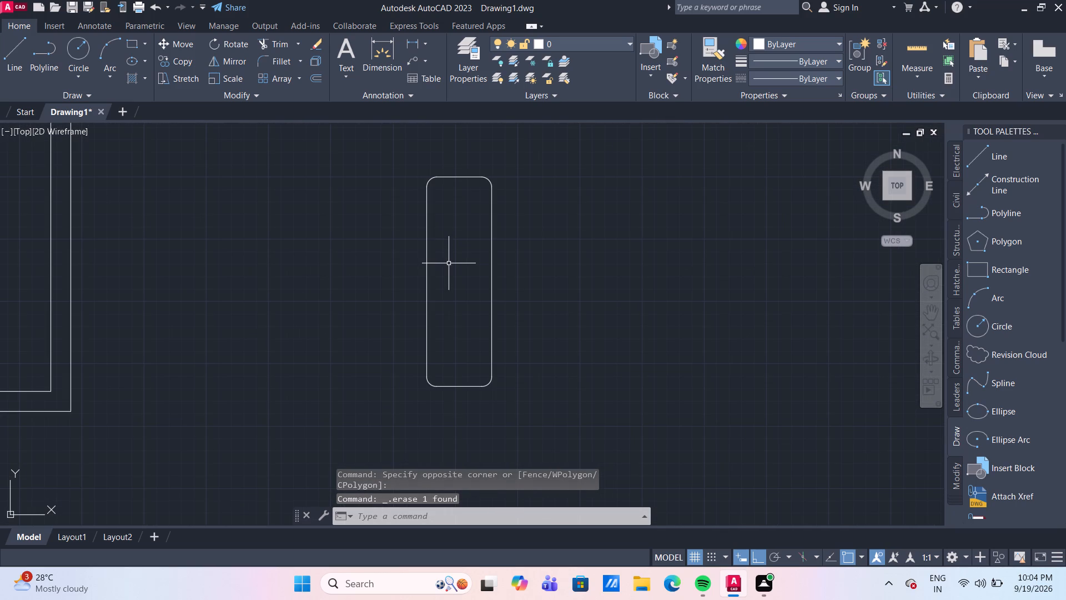
middle_click_drag(449, 263, 431, 255)
left_click_drag(519, 393, 491, 348)
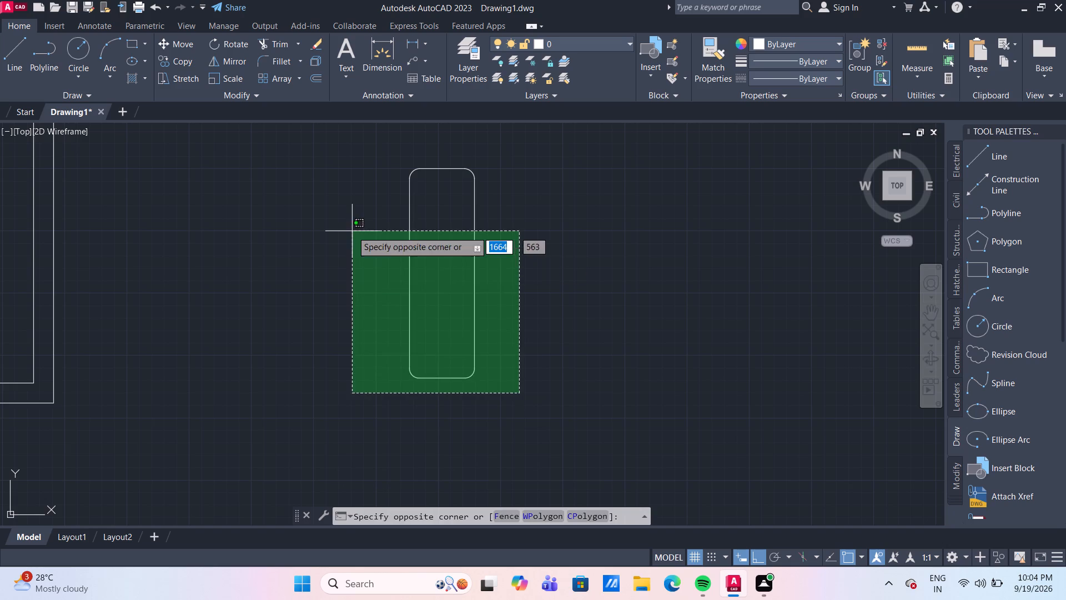
left_click(352, 231)
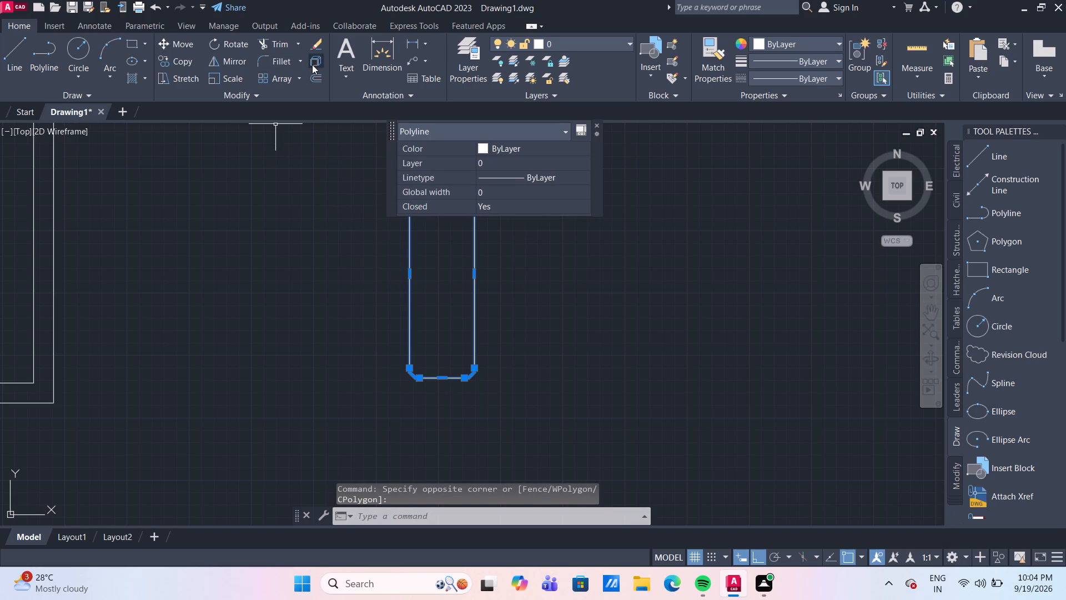
left_click(312, 64)
Draw a vertical line between the centres of the two right corner arcs and extend it to the rectangle's top and bottom edges.
left_click(15, 56)
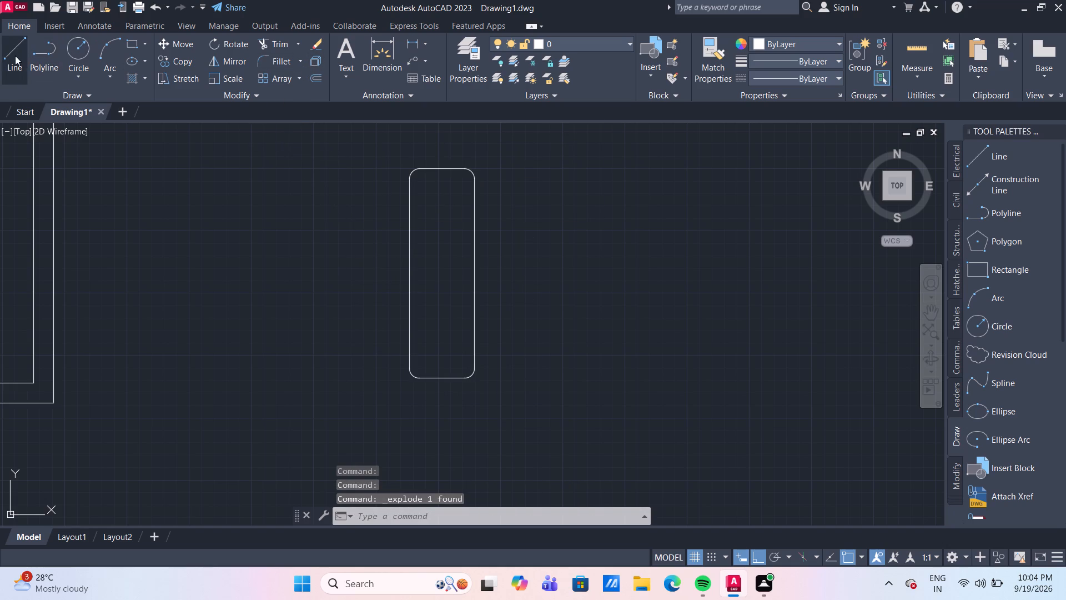
left_click(466, 177)
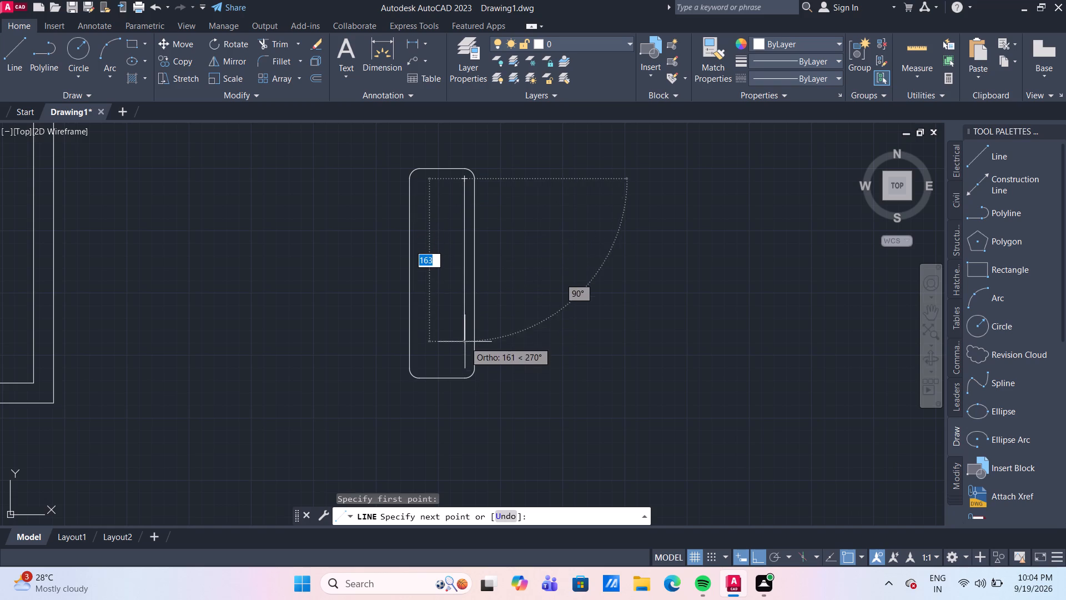
left_click(464, 369)
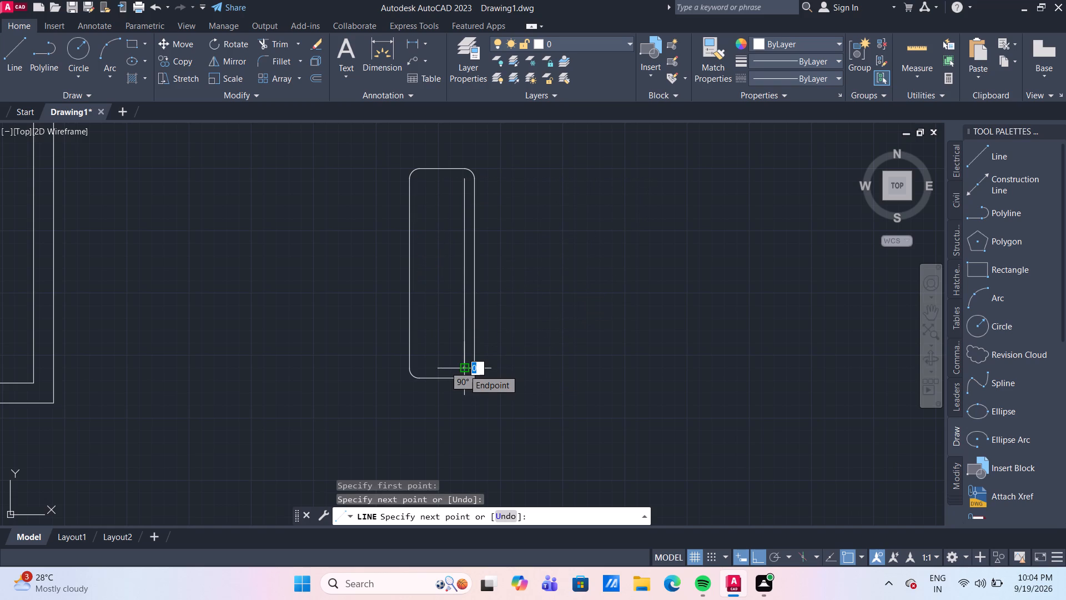
key("Escape")
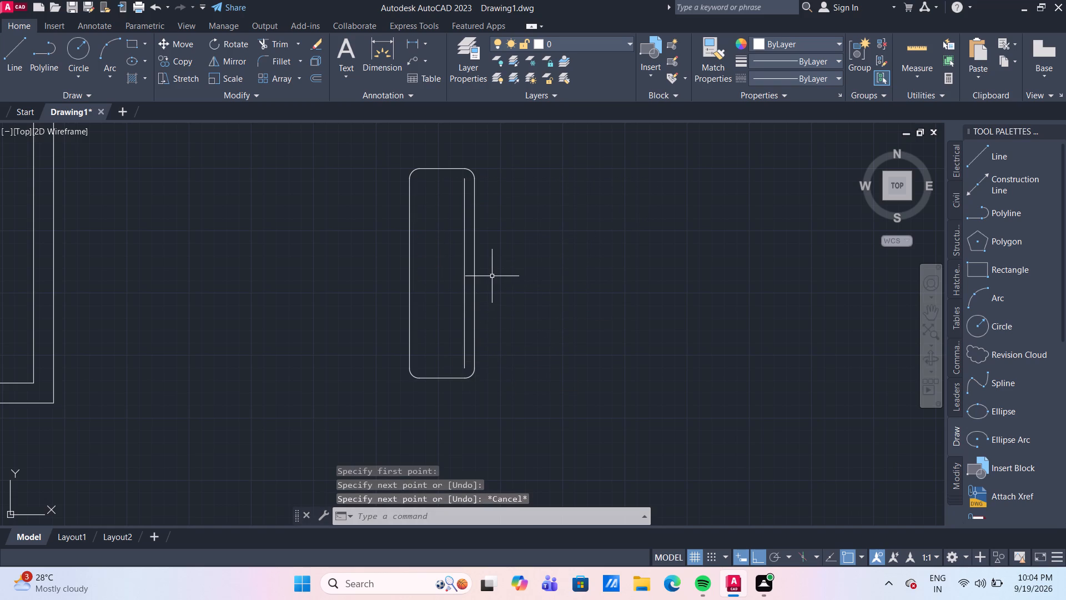
type("EX")
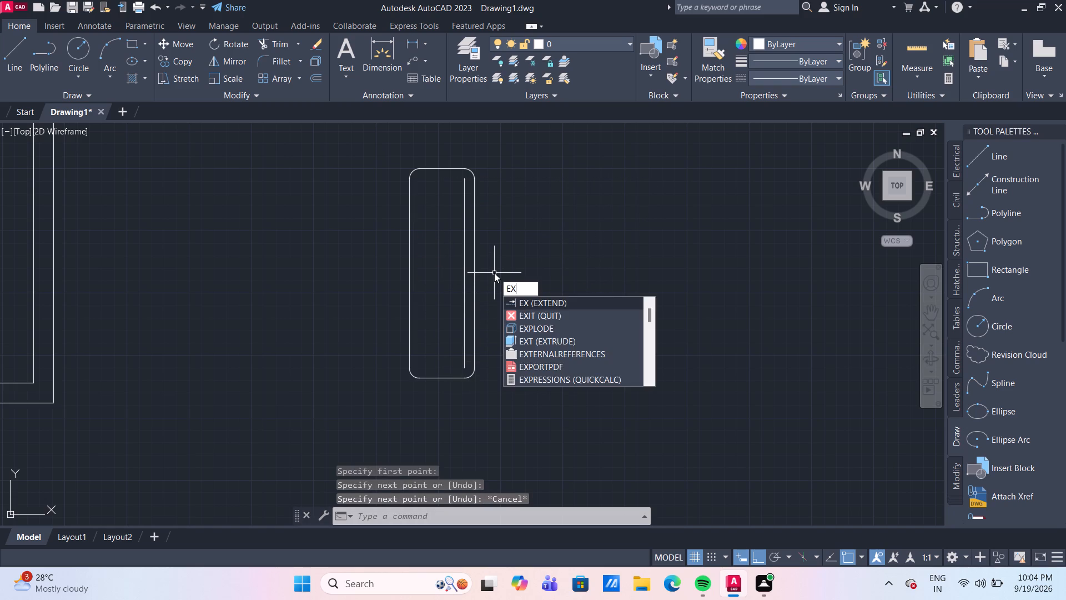
key("Return")
left_click(462, 213)
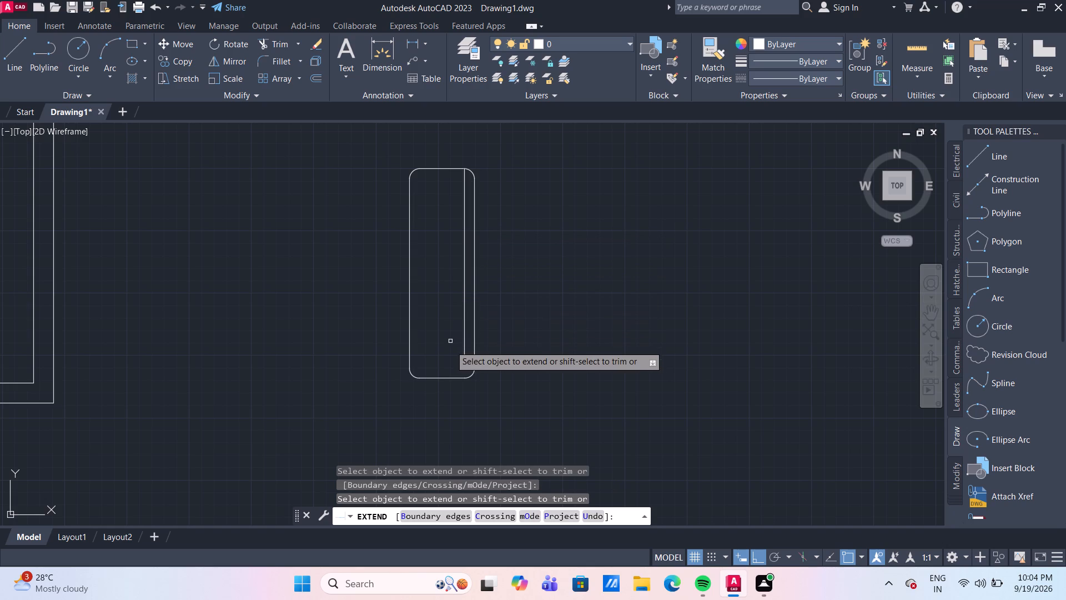
left_click(463, 360)
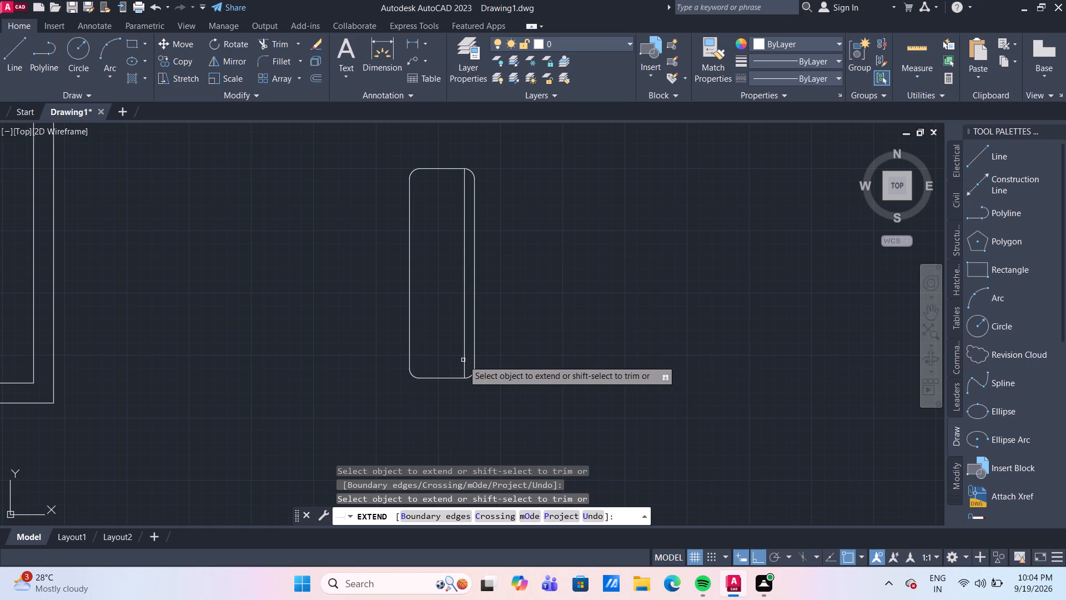
key("Escape")
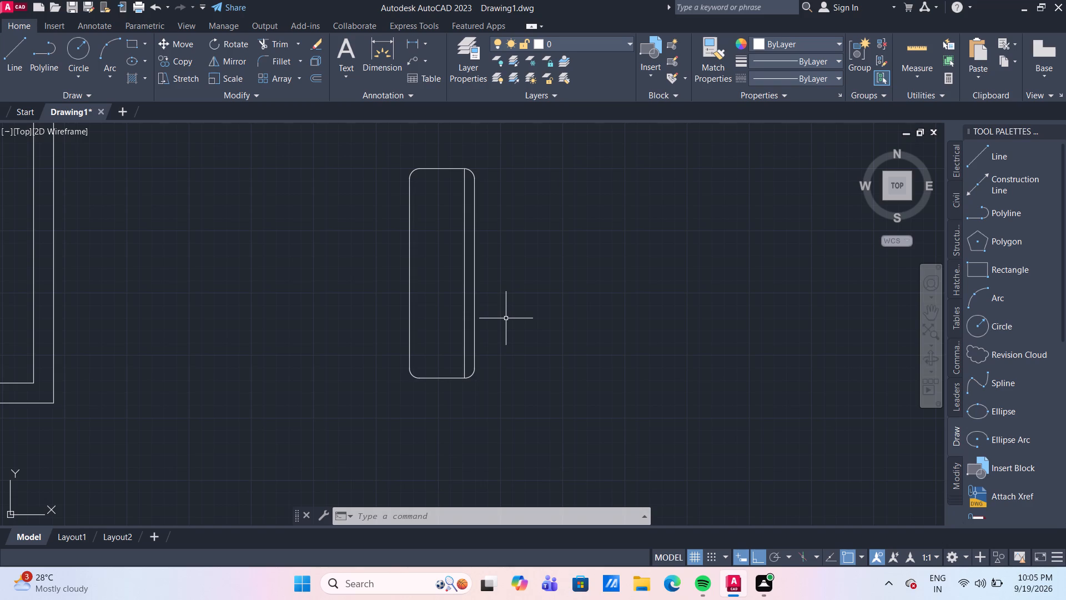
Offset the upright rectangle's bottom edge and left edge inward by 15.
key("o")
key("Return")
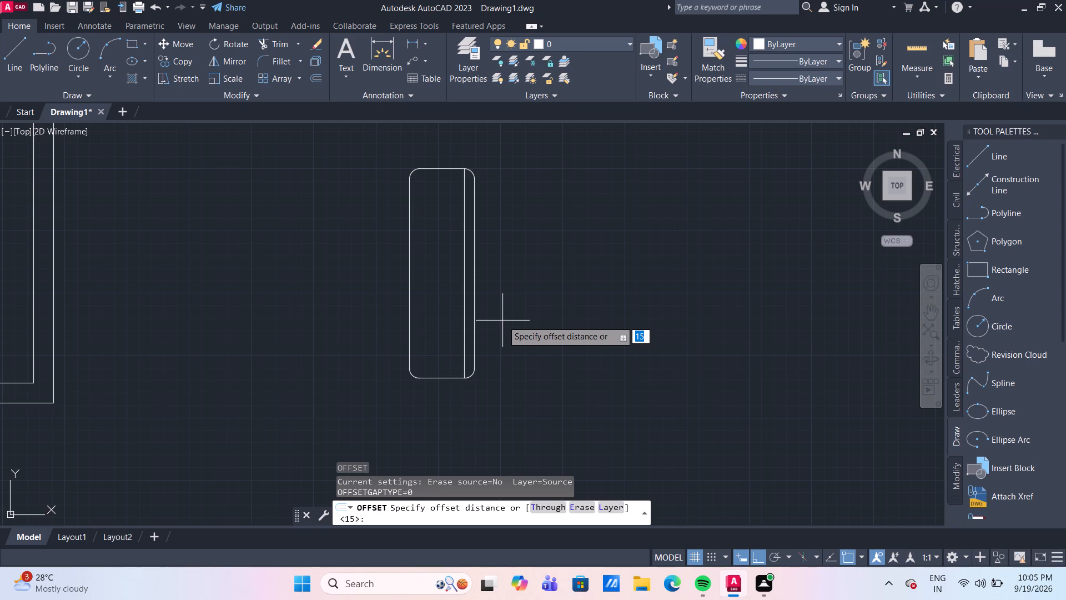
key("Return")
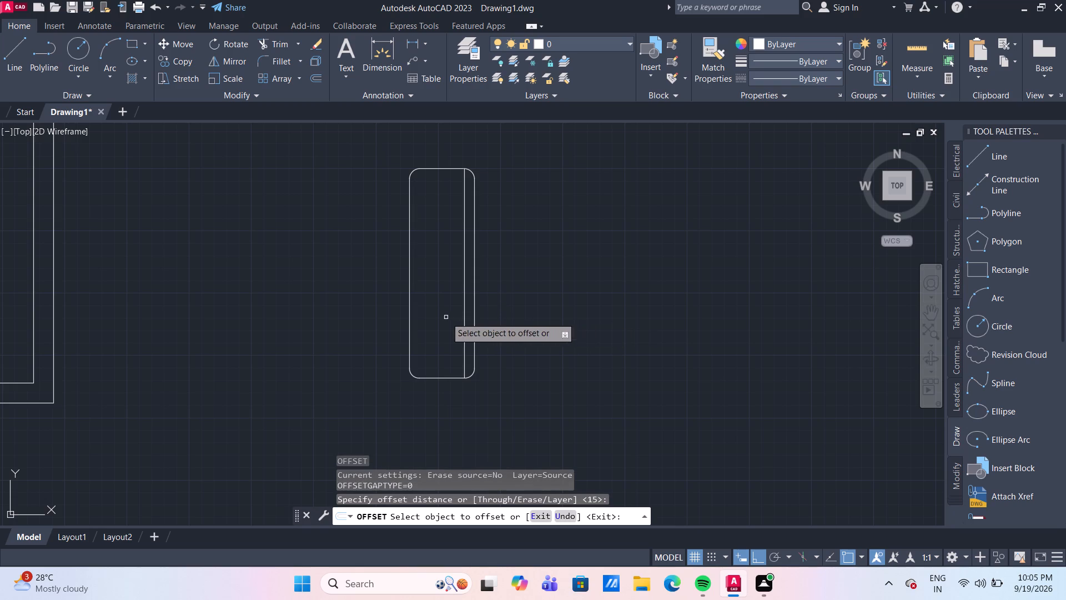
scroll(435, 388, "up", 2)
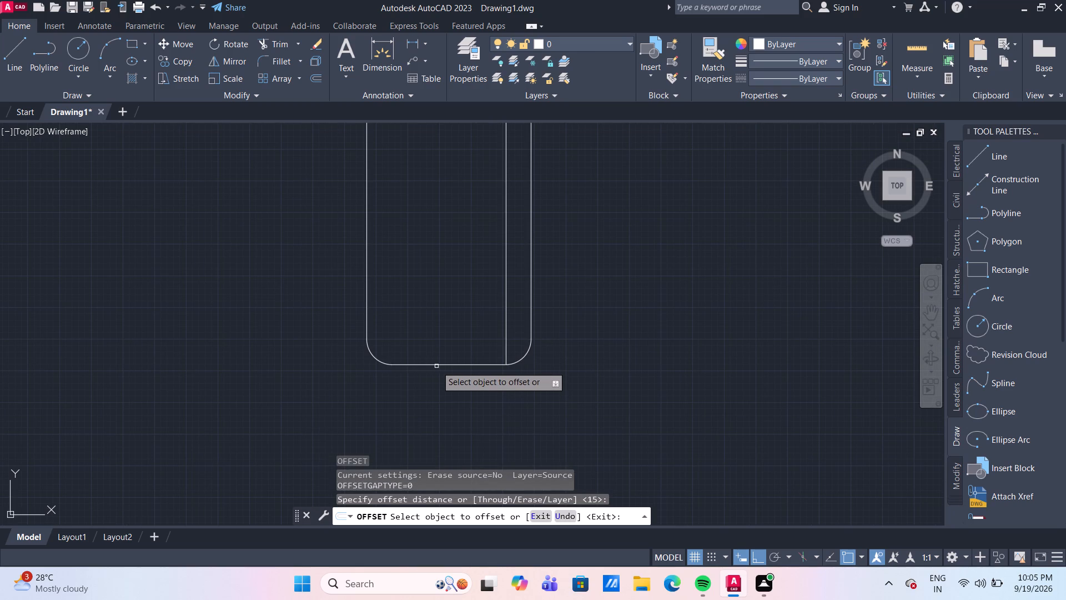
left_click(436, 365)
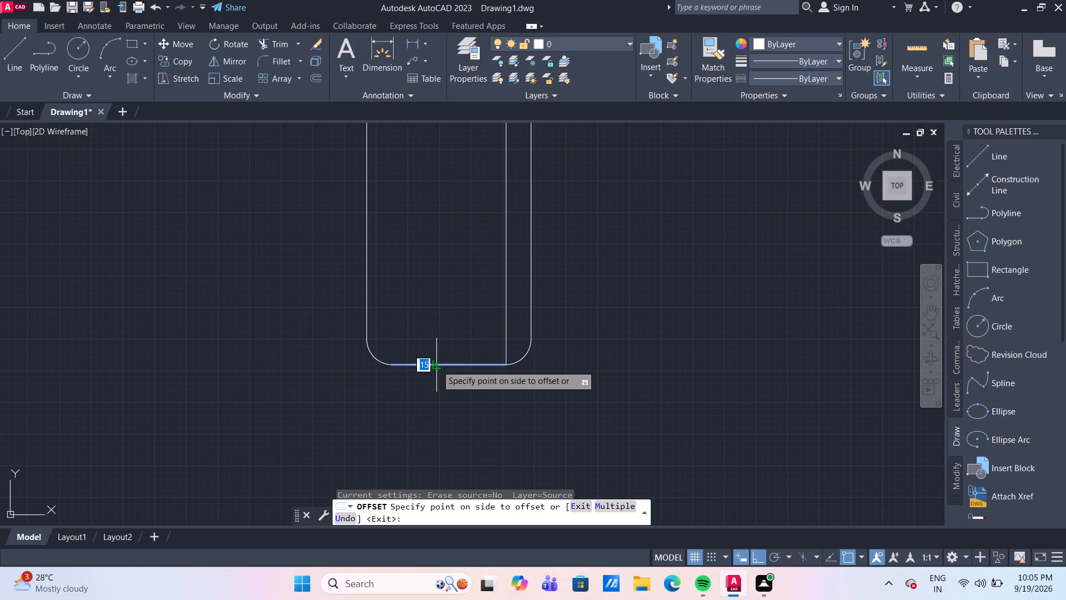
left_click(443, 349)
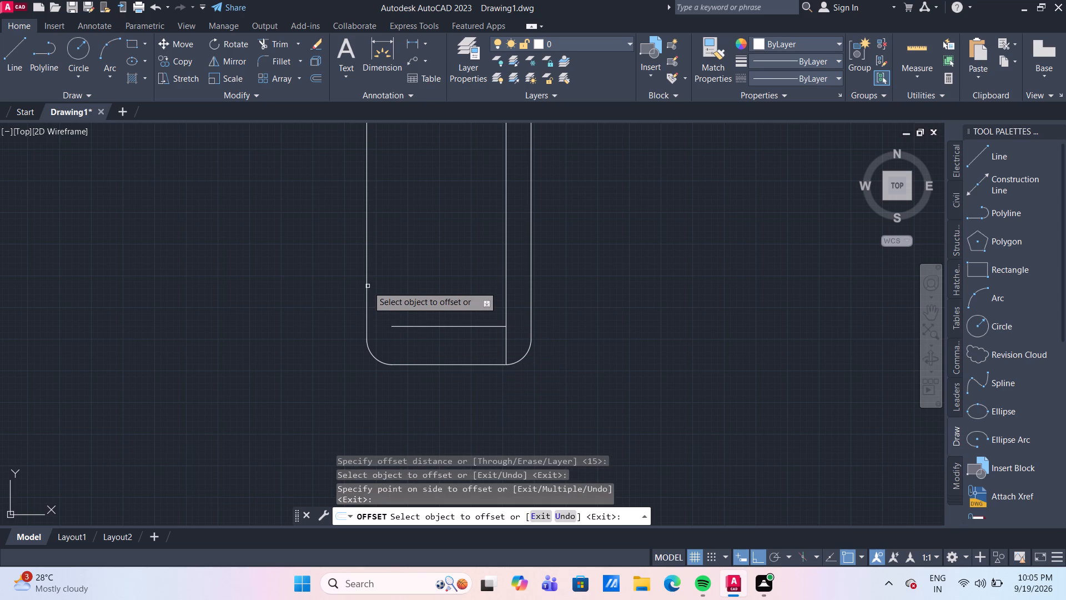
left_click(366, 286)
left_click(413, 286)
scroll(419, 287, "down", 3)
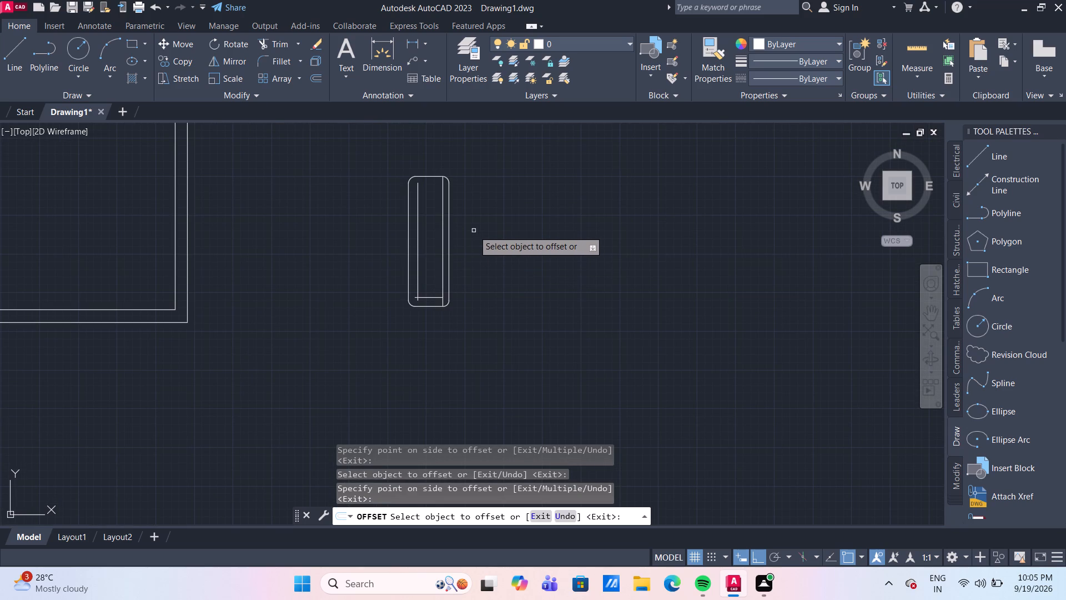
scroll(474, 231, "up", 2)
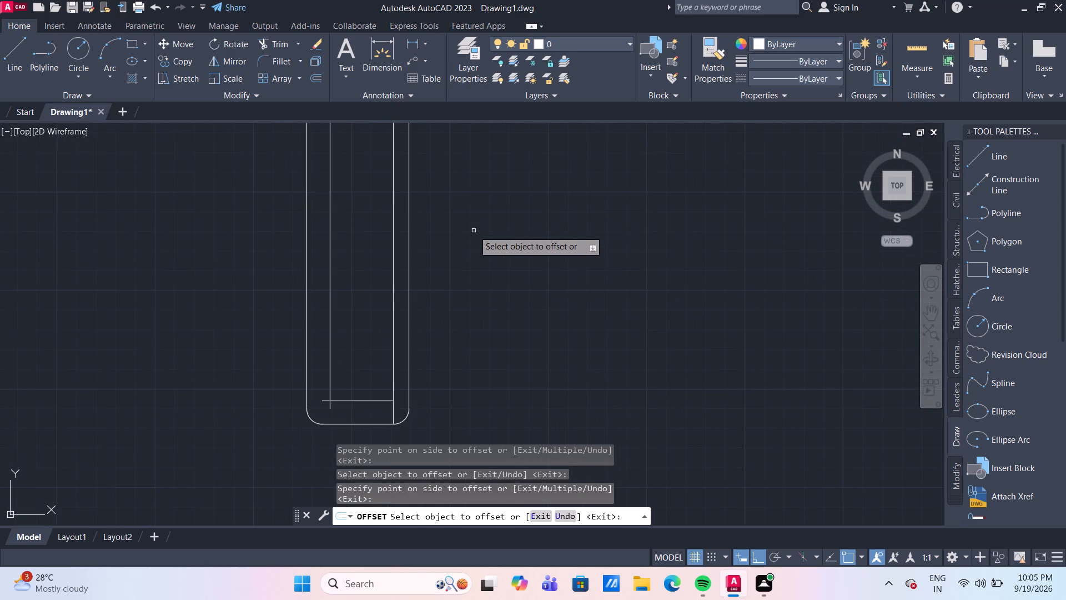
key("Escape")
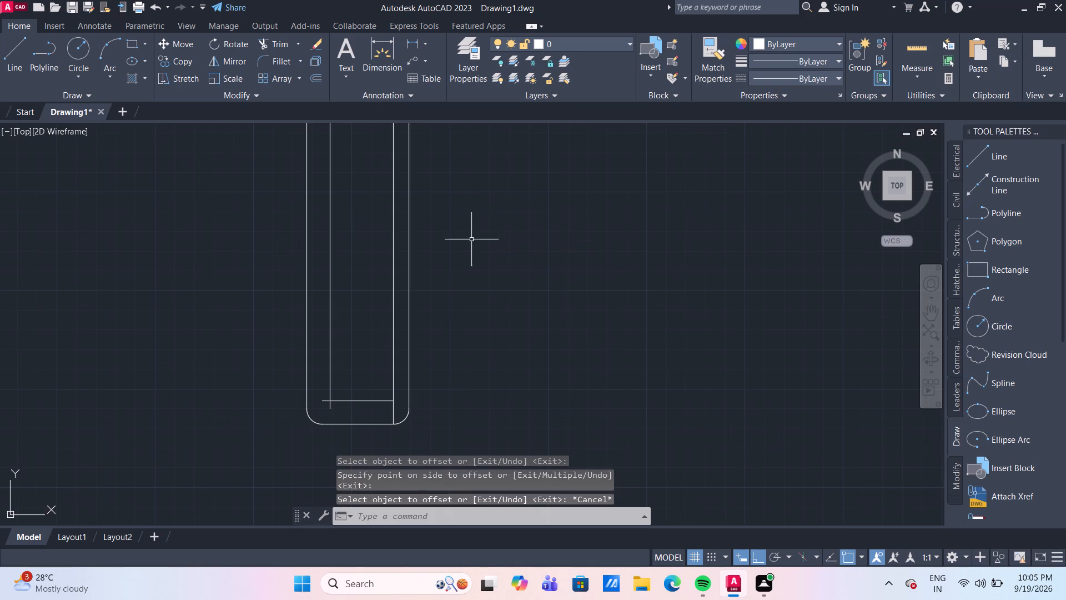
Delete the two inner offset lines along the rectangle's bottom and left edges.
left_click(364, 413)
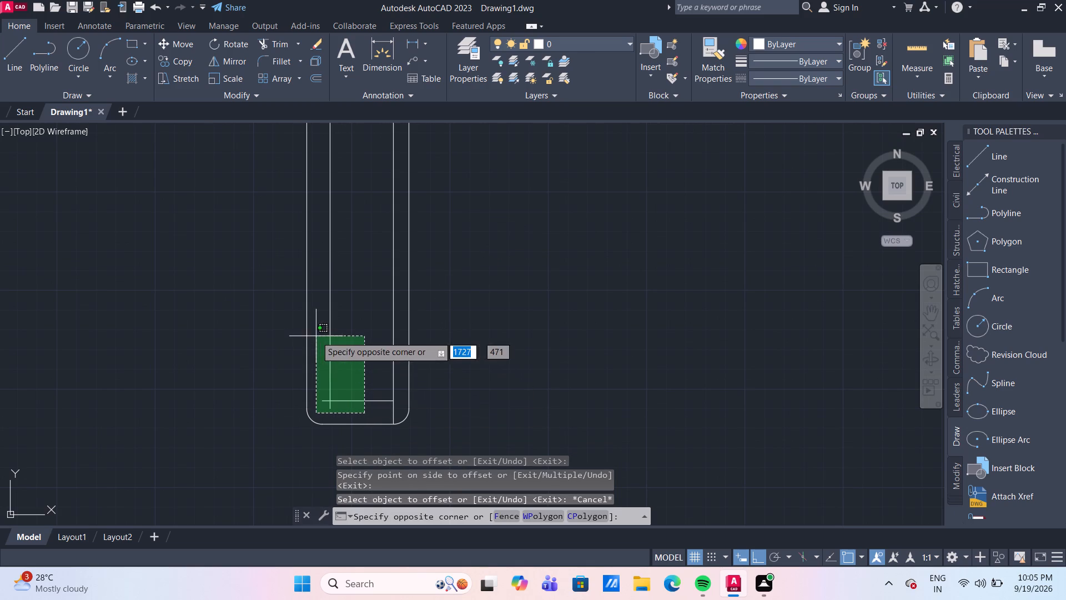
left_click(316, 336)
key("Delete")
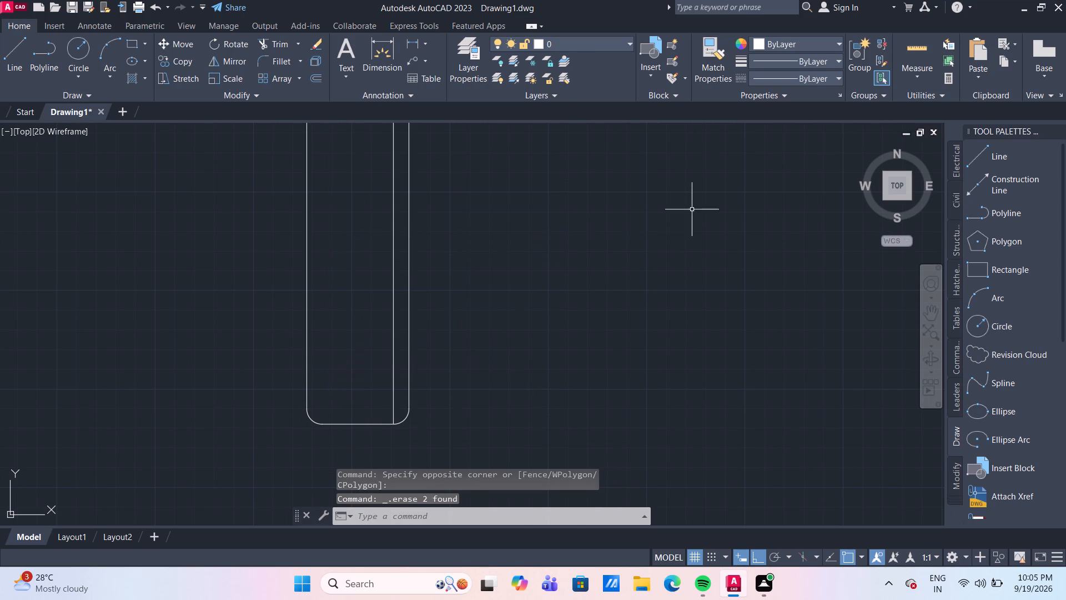
Quick-measure the lower part of the upright rounded rectangle.
left_click(927, 47)
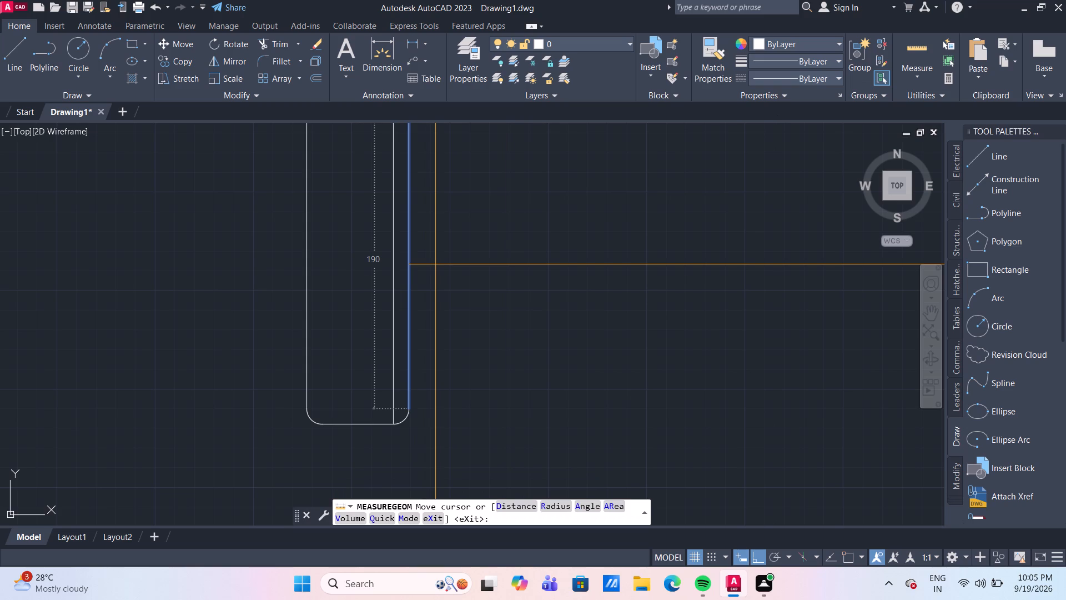
key("Escape")
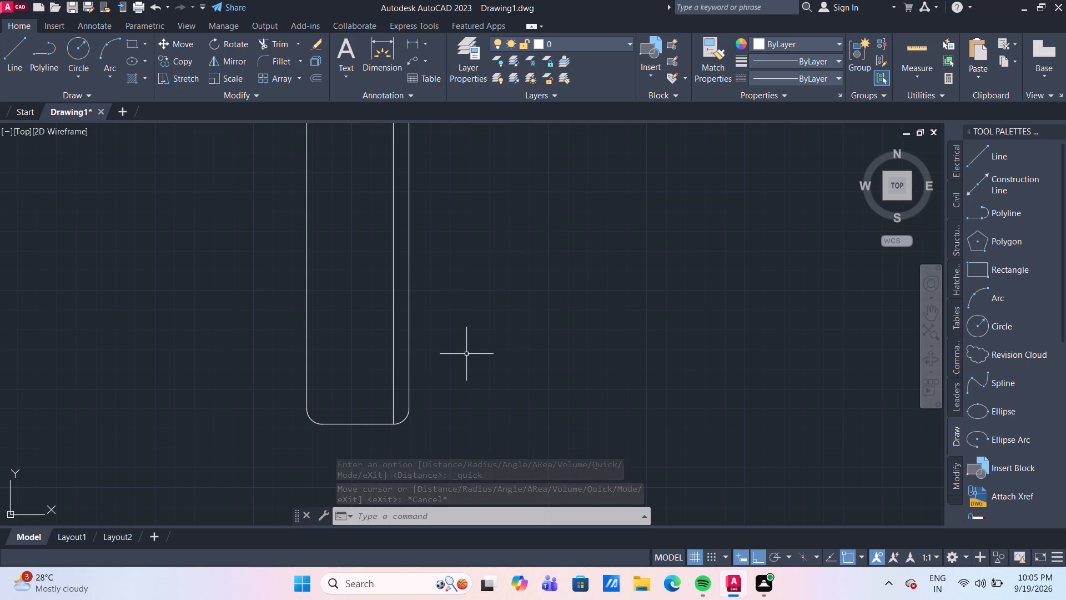
Offset the upright rounded rectangle's bottom edge and left edge inward by 10.
key("o")
key("Return")
type("10")
key("Return")
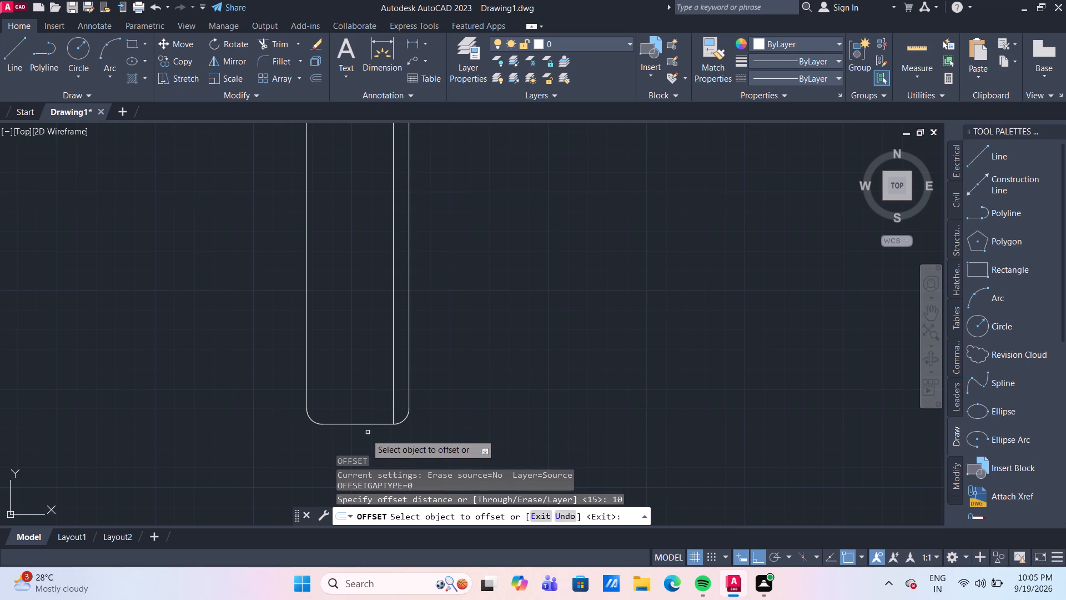
scroll(363, 426, "up", 1)
left_click(360, 423)
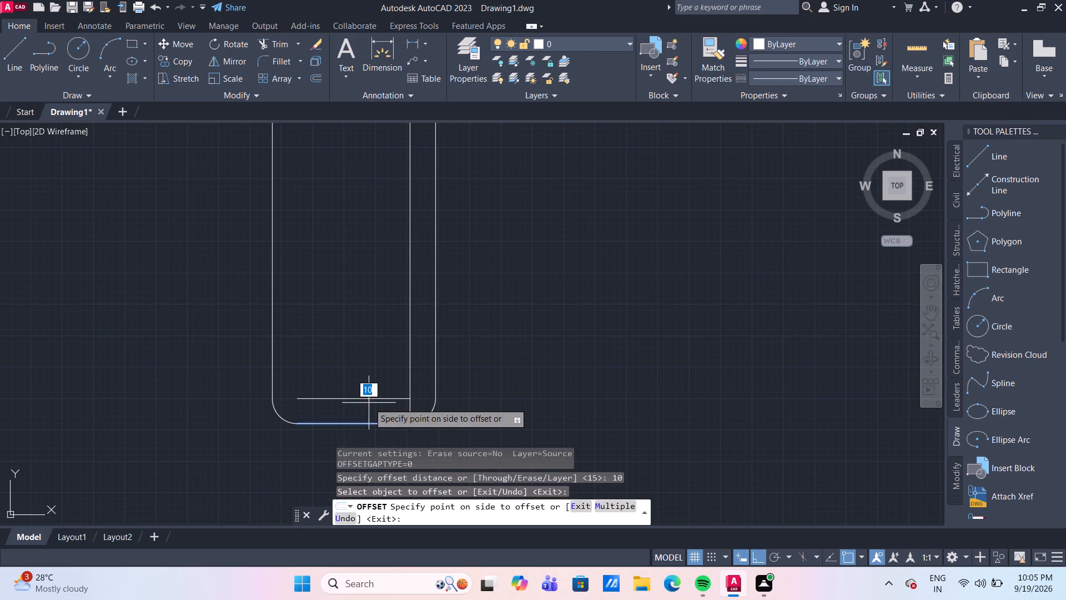
left_click(369, 403)
left_click(273, 335)
left_click(298, 337)
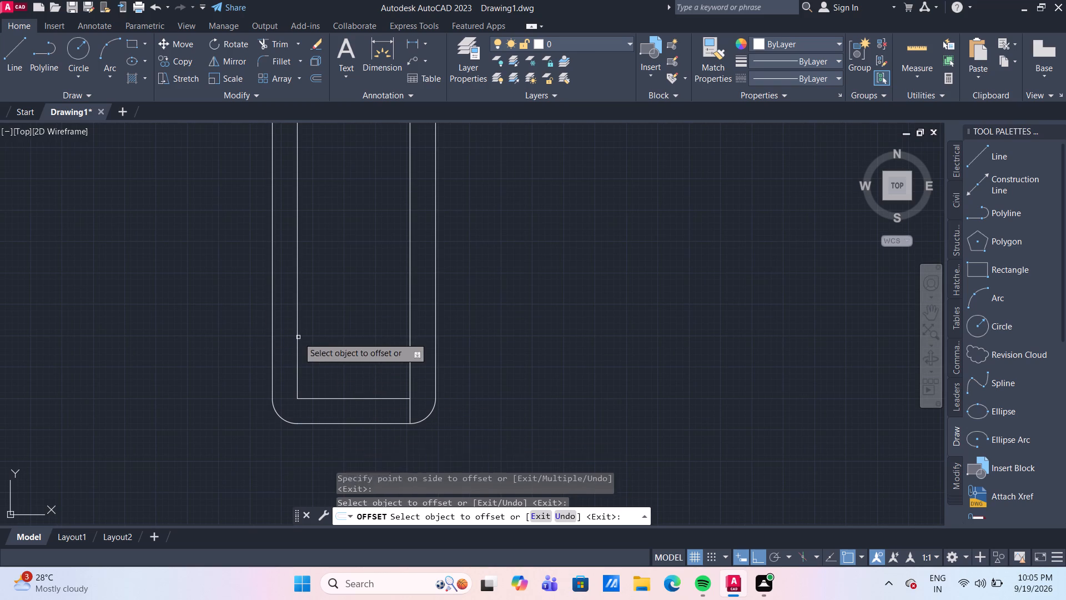
Try to offset the bottom-left corner arc, and offset the rounded rectangle's top edge inward by 10.
left_click(279, 417)
left_click(326, 397)
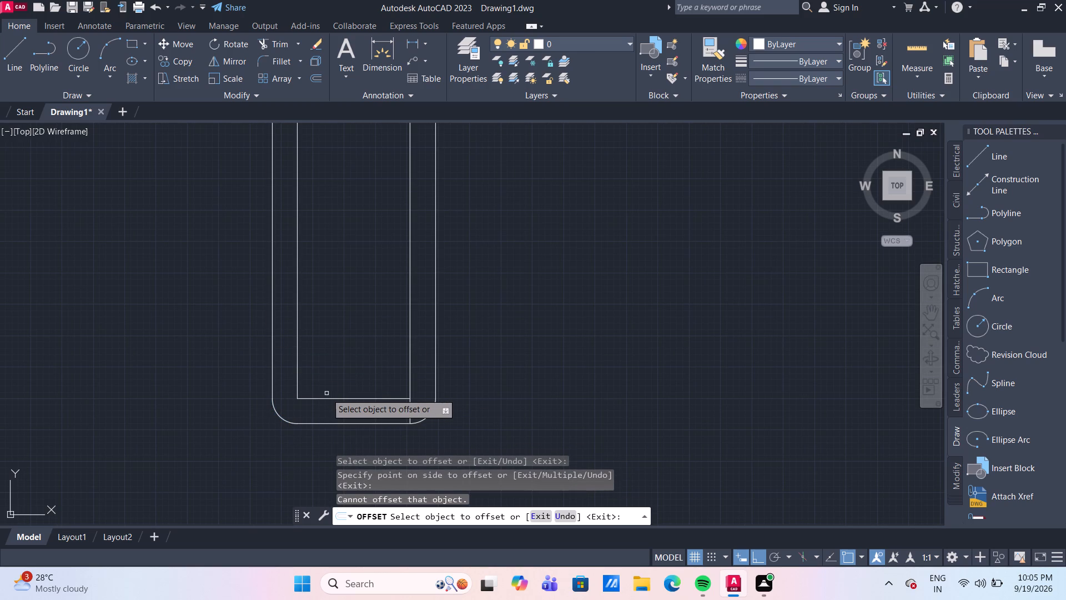
scroll(305, 389, "up", 2)
scroll(305, 389, "down", 3)
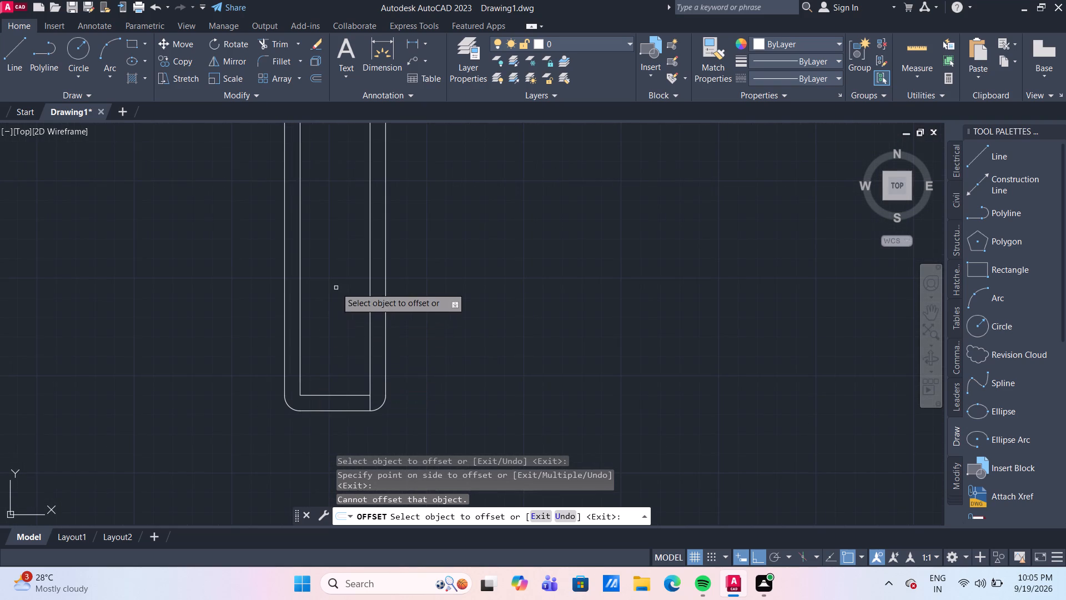
middle_click_drag(336, 288, 328, 357)
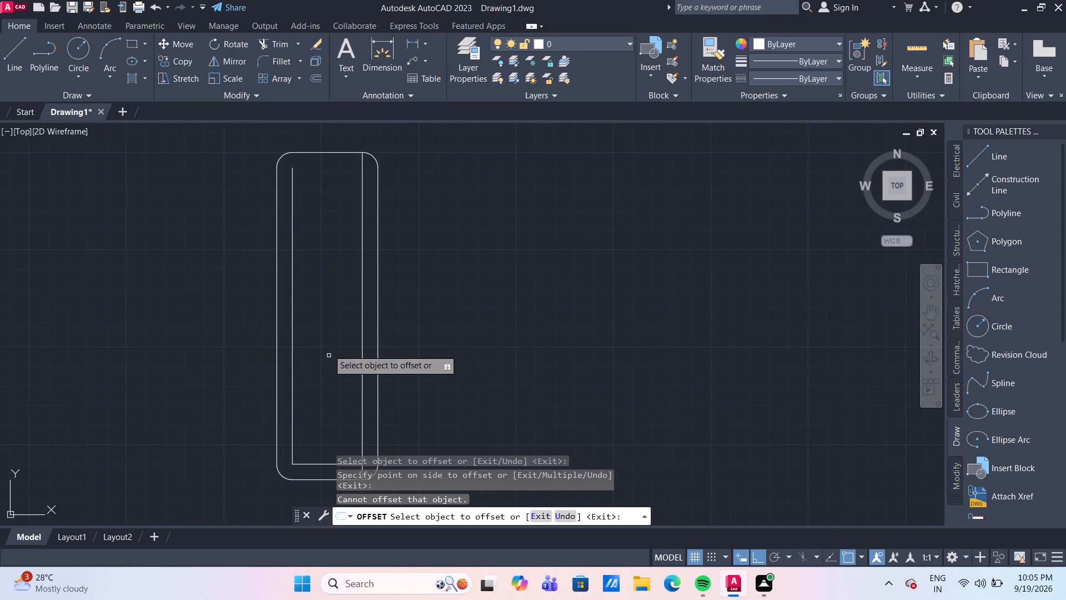
middle_click_drag(316, 224, 323, 293)
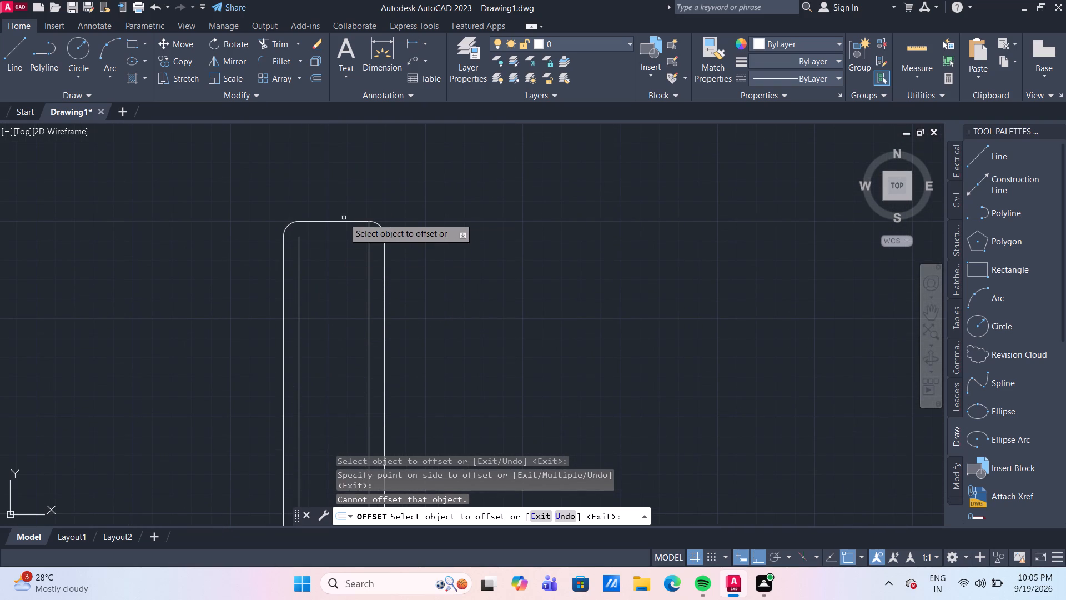
left_click_drag(341, 222, 342, 235)
left_click(348, 267)
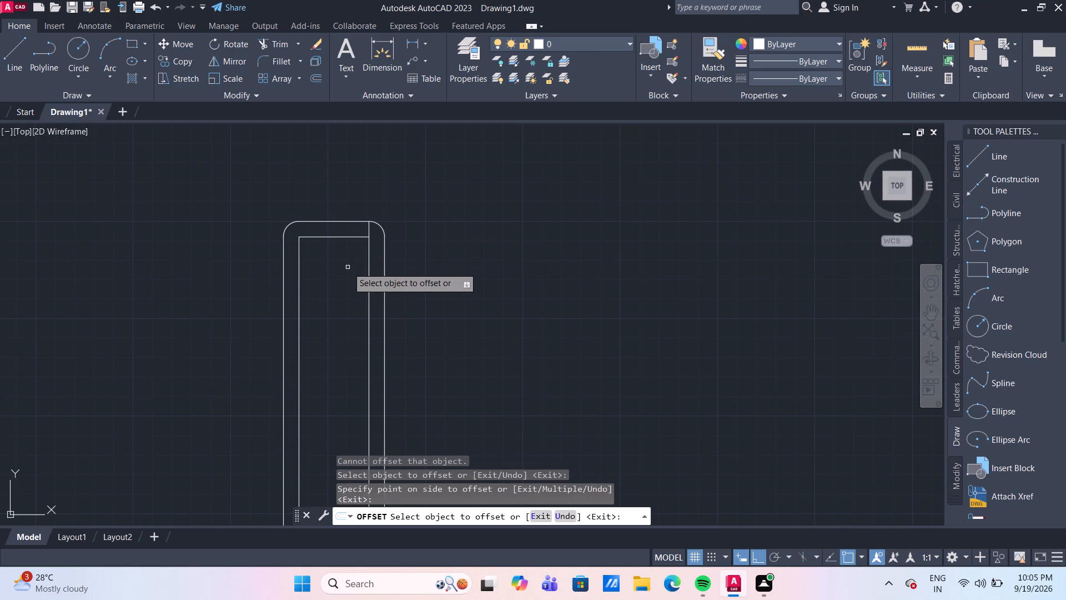
key("Escape")
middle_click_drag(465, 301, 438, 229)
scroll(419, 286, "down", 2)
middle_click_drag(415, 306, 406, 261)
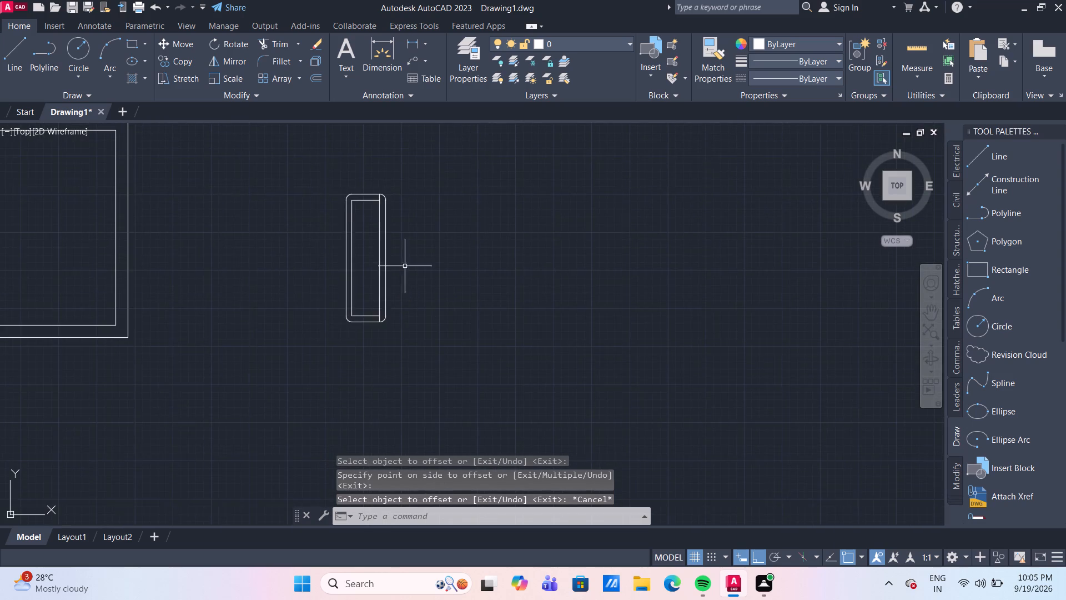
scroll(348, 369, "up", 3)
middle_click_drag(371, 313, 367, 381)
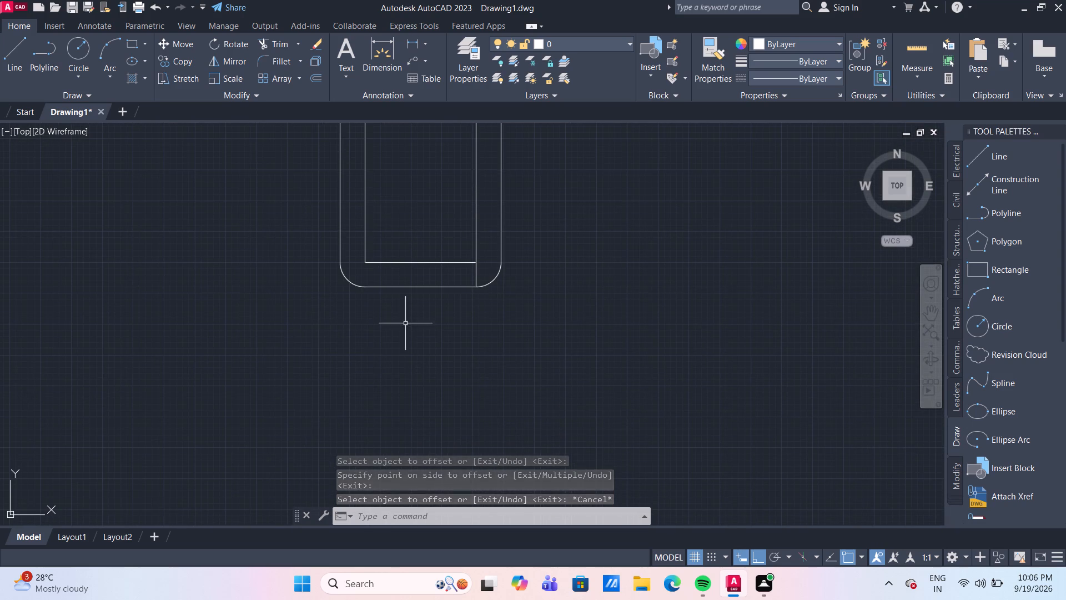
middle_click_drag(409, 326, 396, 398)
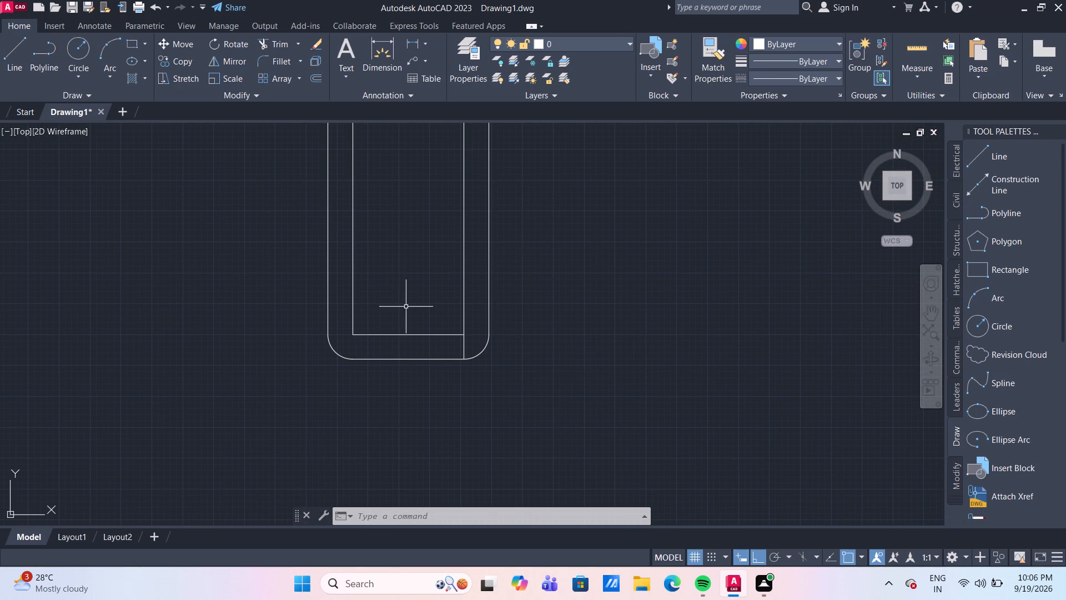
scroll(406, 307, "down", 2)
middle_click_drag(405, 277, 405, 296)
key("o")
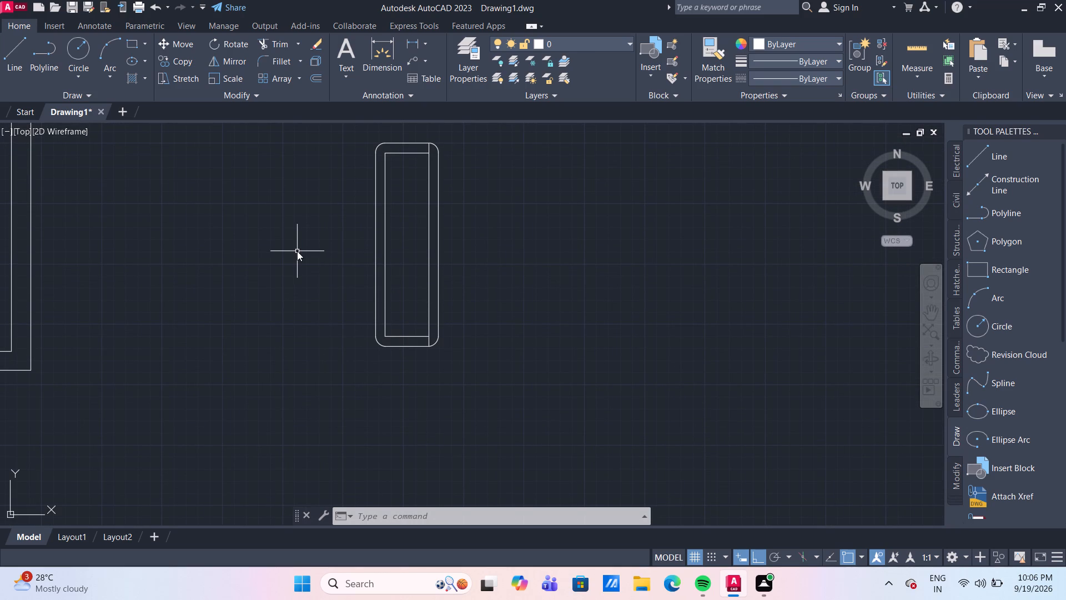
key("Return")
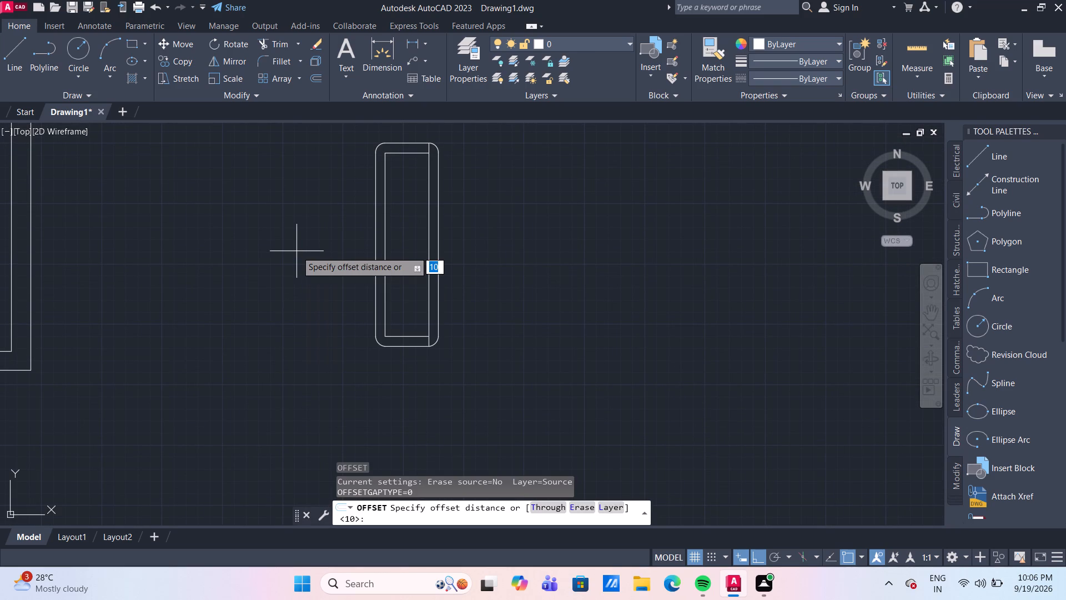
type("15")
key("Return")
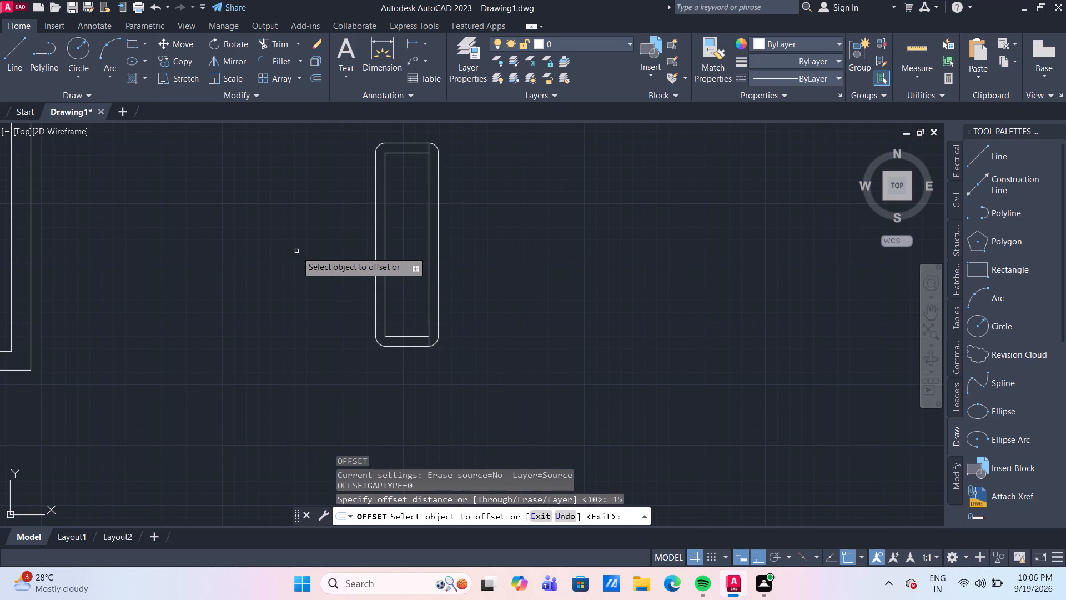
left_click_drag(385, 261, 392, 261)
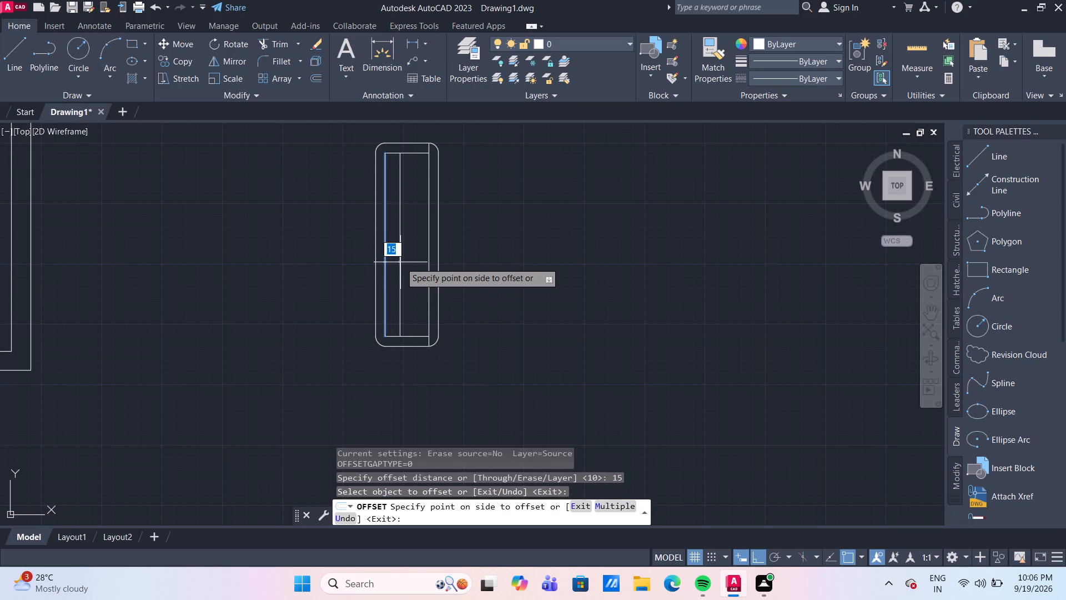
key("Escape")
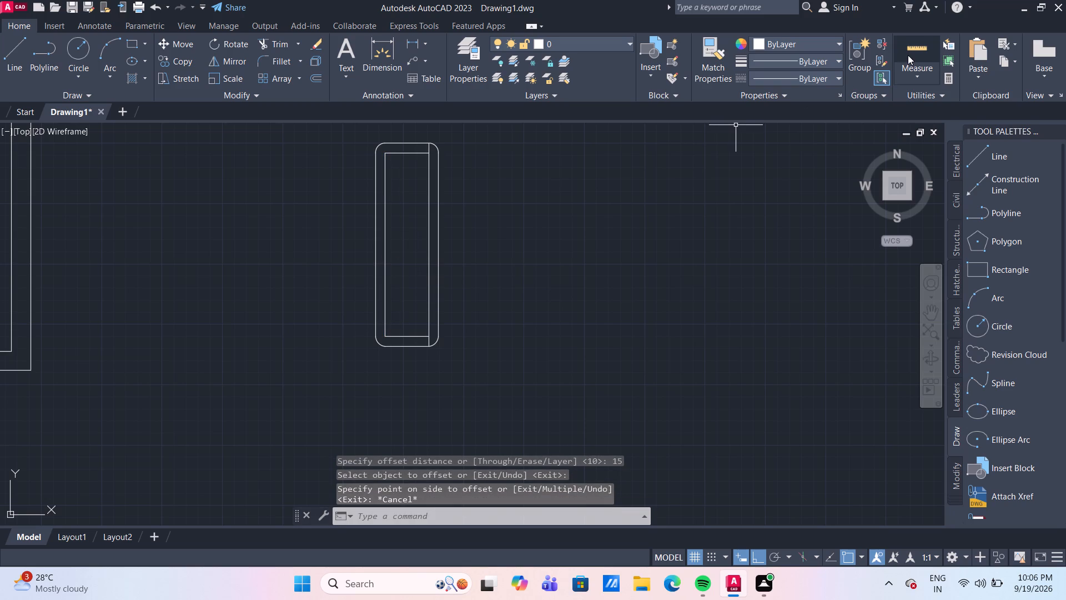
Quick-measure the width and height of the inner rectangle within the rounded outline.
left_click_drag(908, 55, 901, 59)
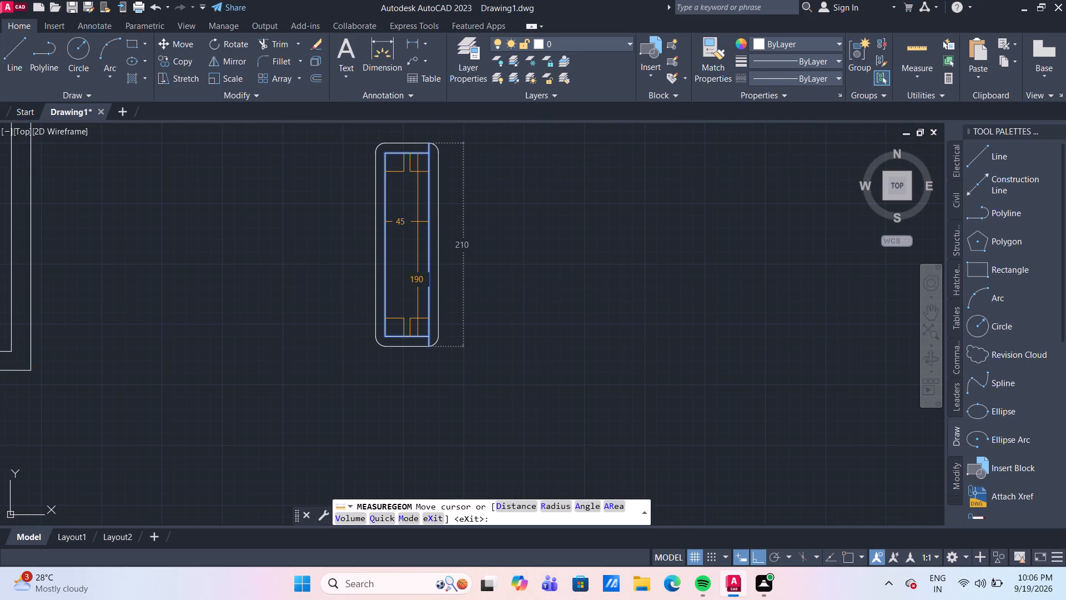
key("Escape")
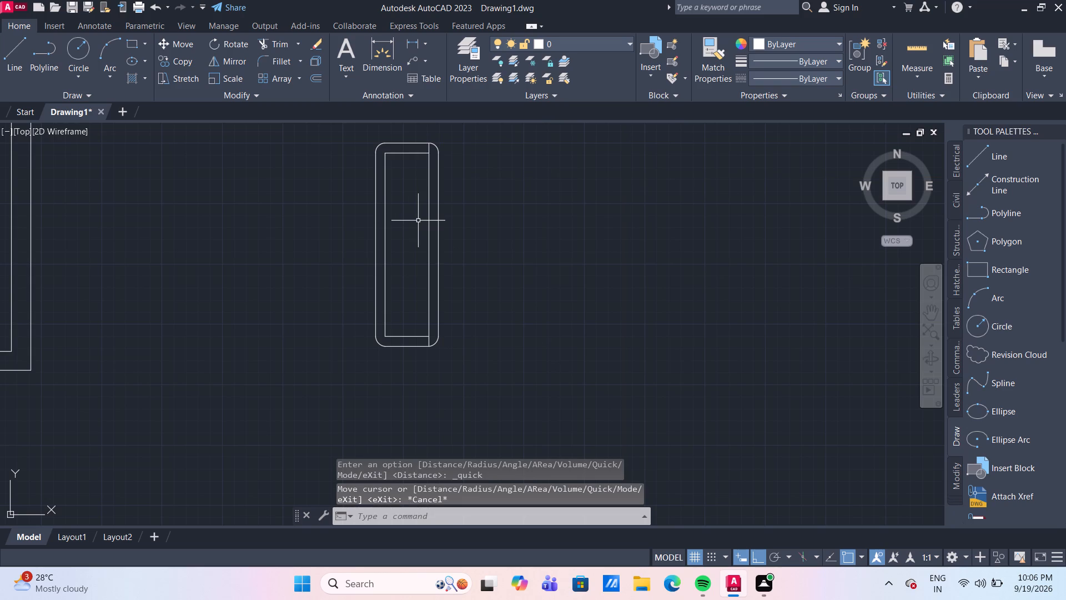
Offset the inner rectangle's left vertical line by 20 toward the inside of the shape.
key("o")
key("Return")
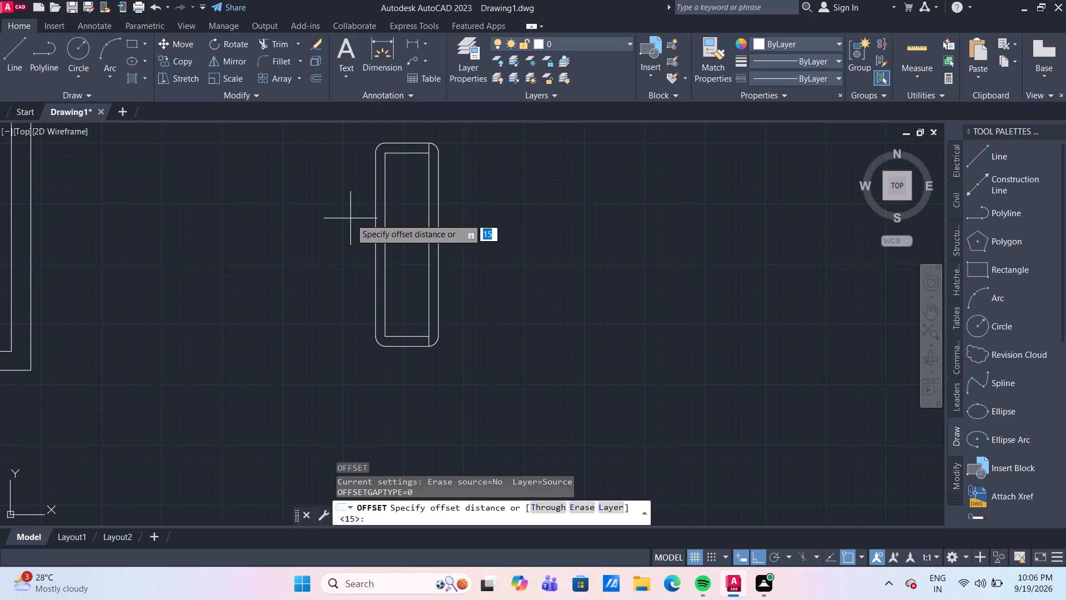
type("20")
key("Return")
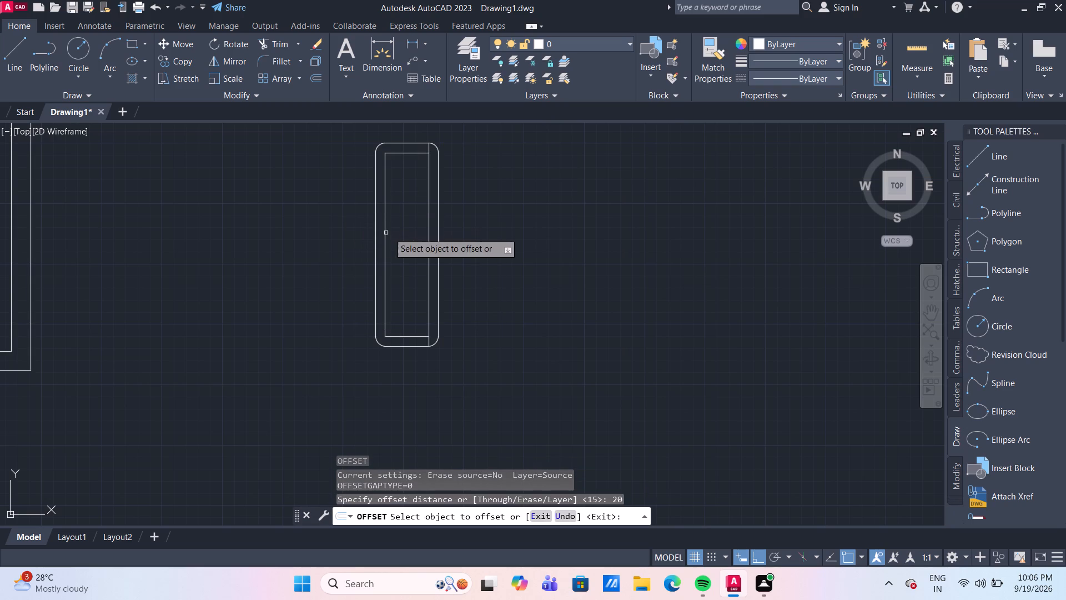
left_click(384, 233)
left_click(405, 234)
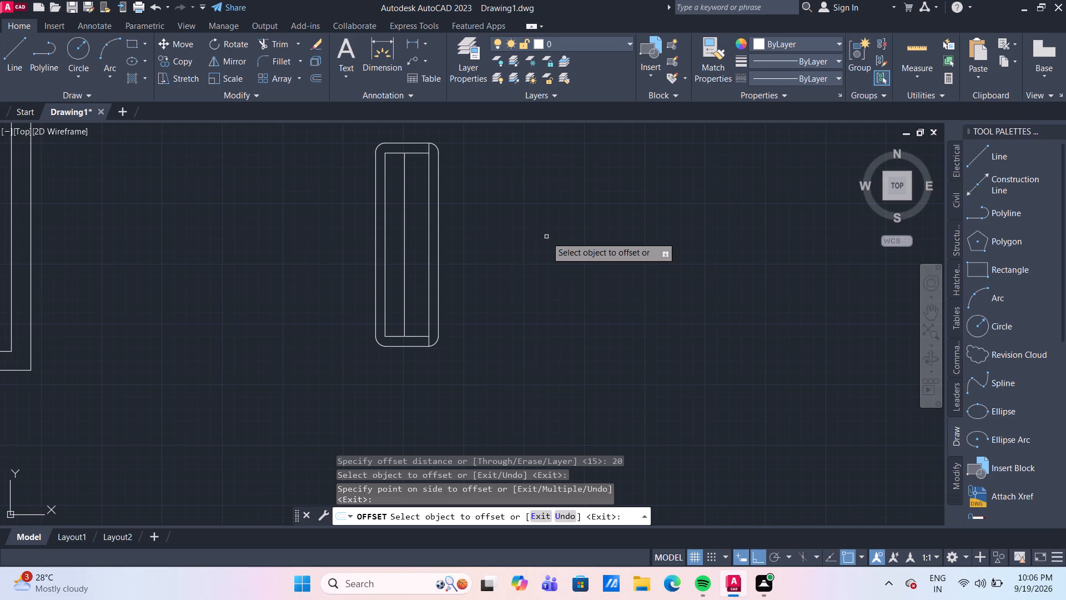
key("Escape")
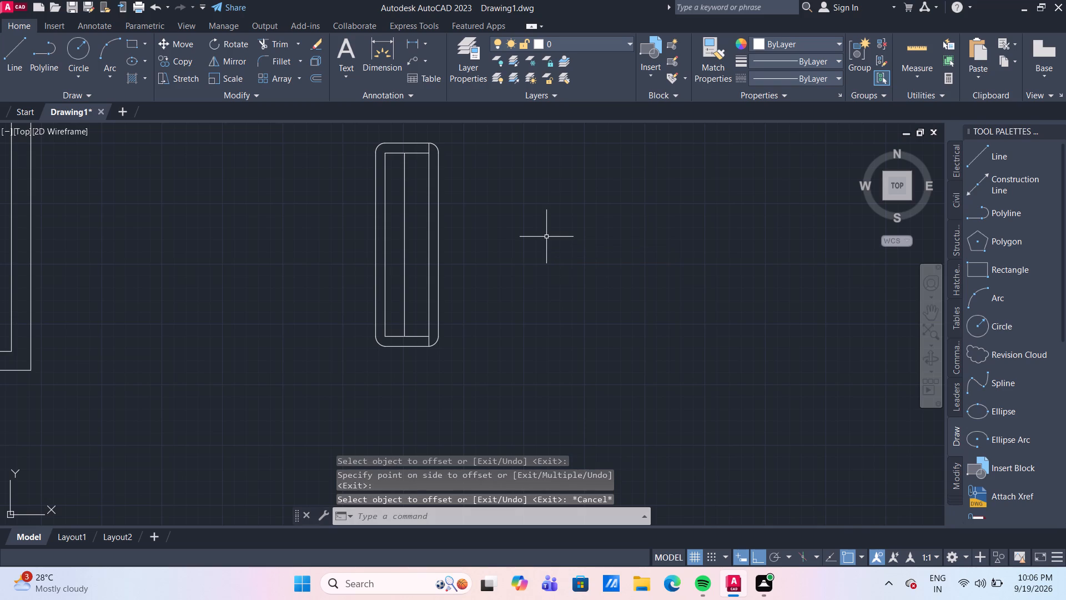
Fillet the inner rectangle's bottom-left corner with a radius of 5.
key("f")
key("Return")
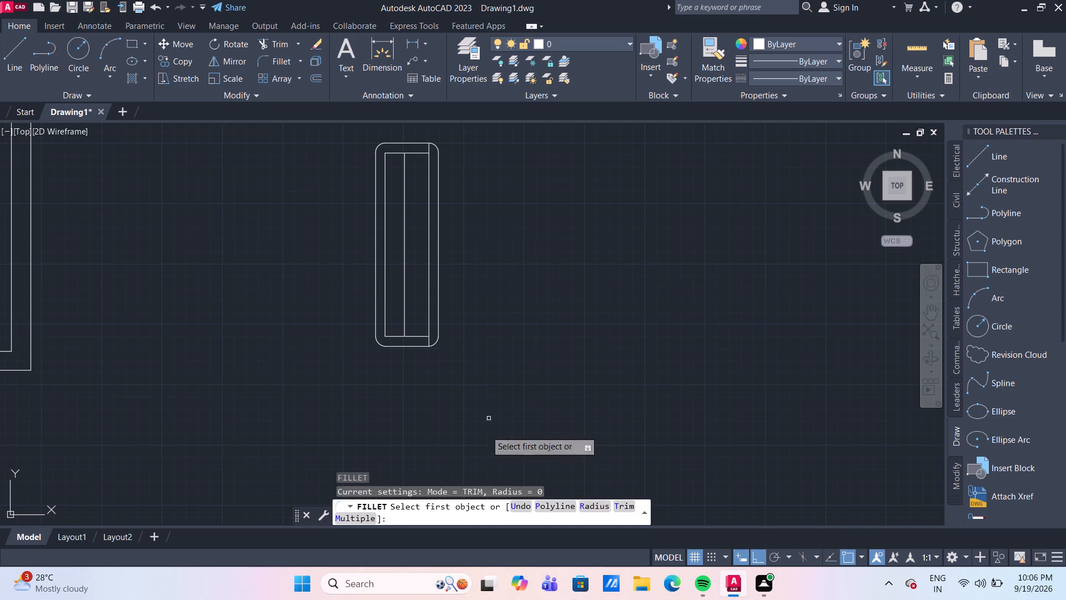
left_click(595, 506)
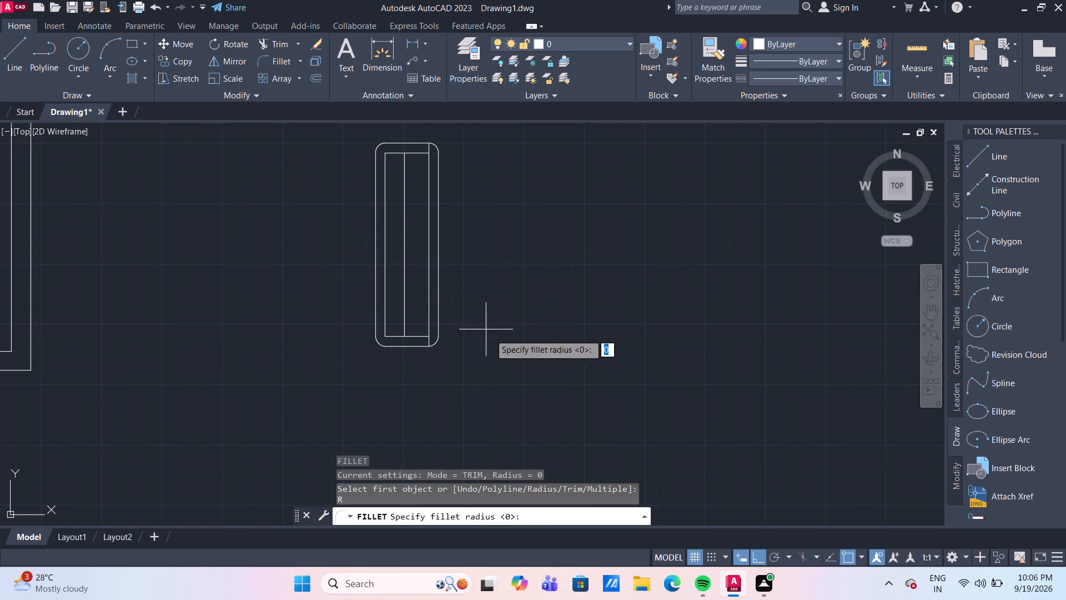
left_click(560, 521)
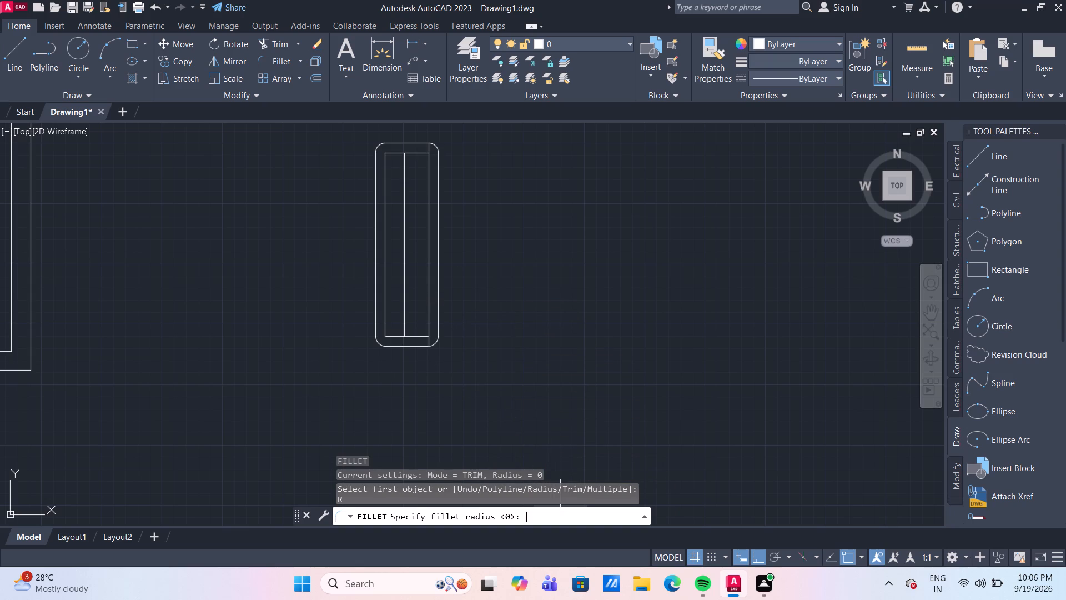
key("8")
key("BackSpace")
key("5")
key("Return")
scroll(429, 385, "up", 1)
scroll(365, 307, "up", 1)
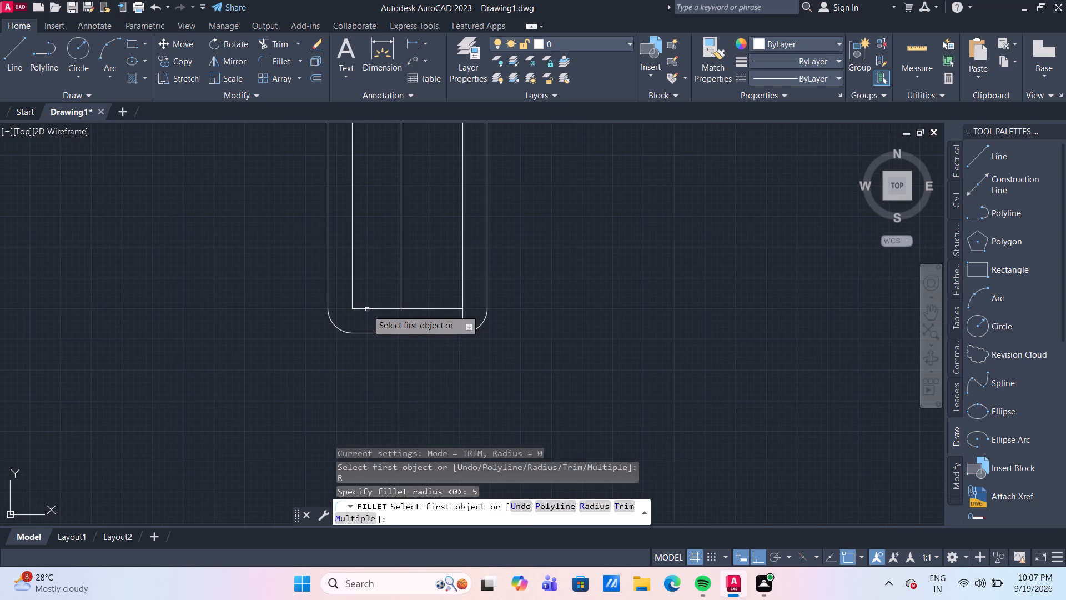
left_click(367, 309)
left_click(353, 292)
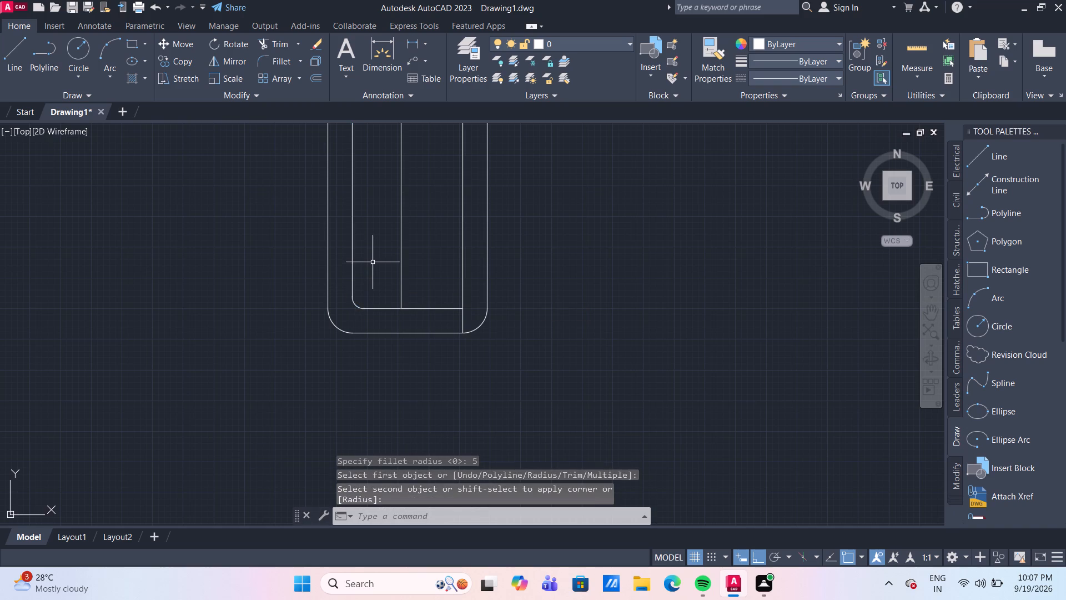
Fillet the inner rectangle's top-left corner with the radius of 5.
scroll(373, 262, "down", 2)
middle_click_drag(405, 242, 406, 443)
scroll(370, 311, "up", 3)
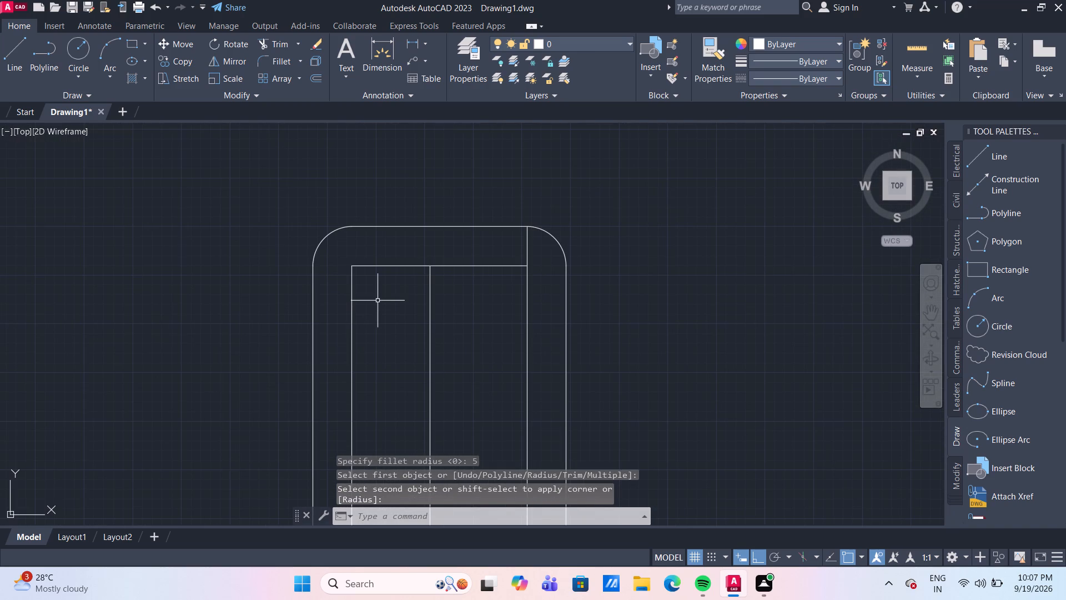
key("f")
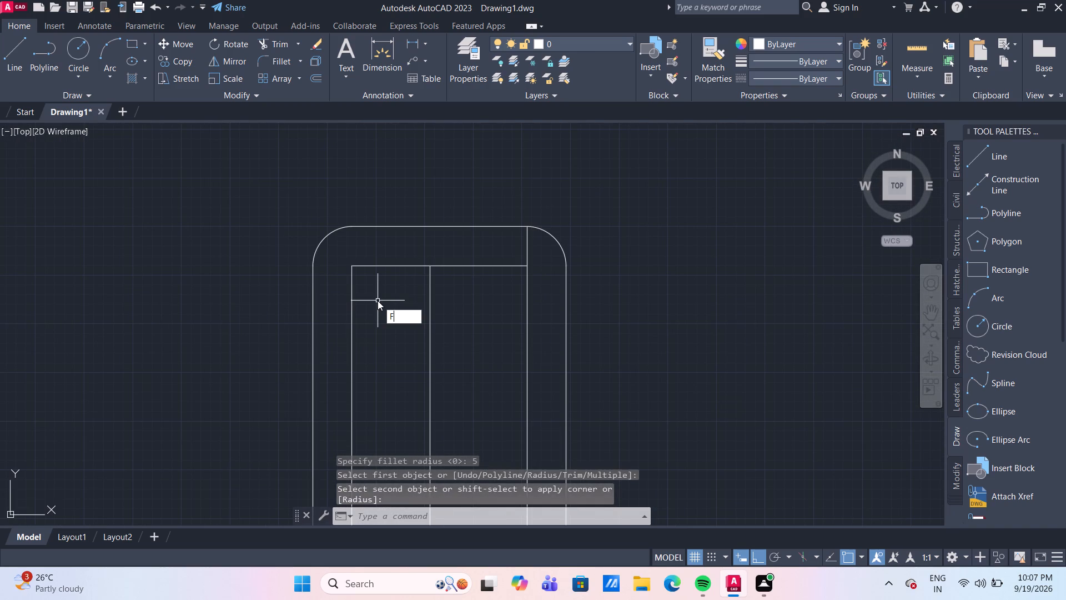
key("Return")
left_click(379, 266)
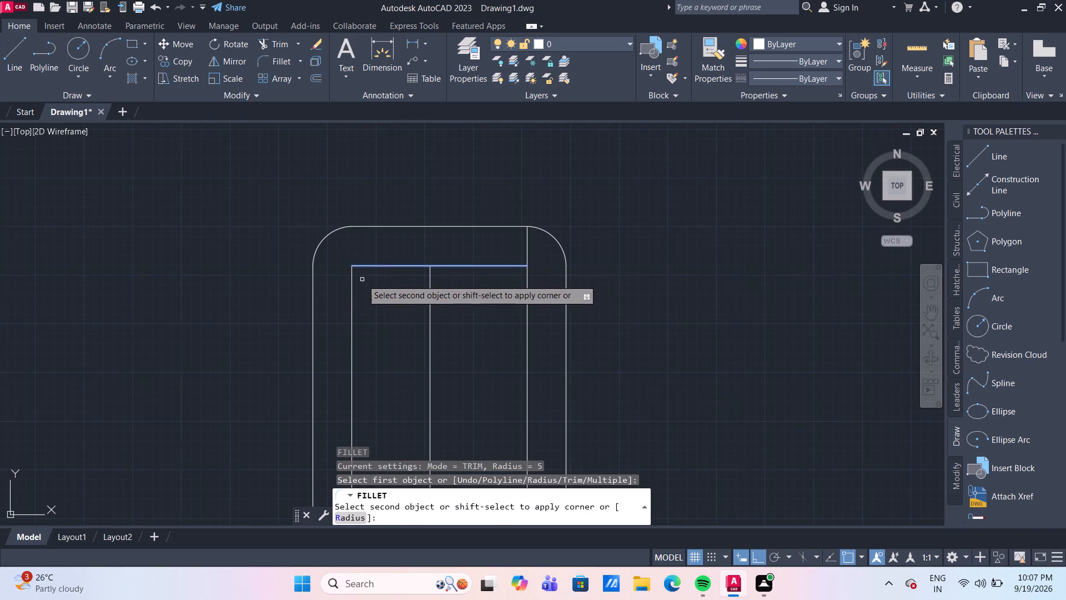
left_click(351, 288)
Trim away the rounded outline's top-right arc, outer right vertical edge and bottom-right arc beyond the straight vertical line.
scroll(396, 329, "down", 1)
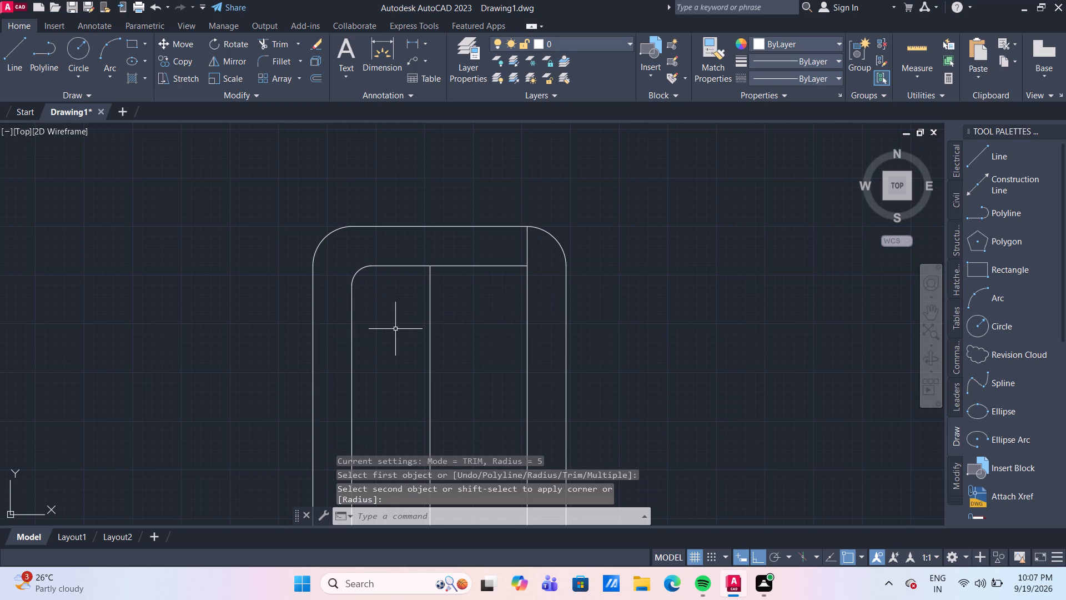
scroll(398, 331, "down", 2)
scroll(510, 330, "up", 1)
scroll(429, 321, "up", 2)
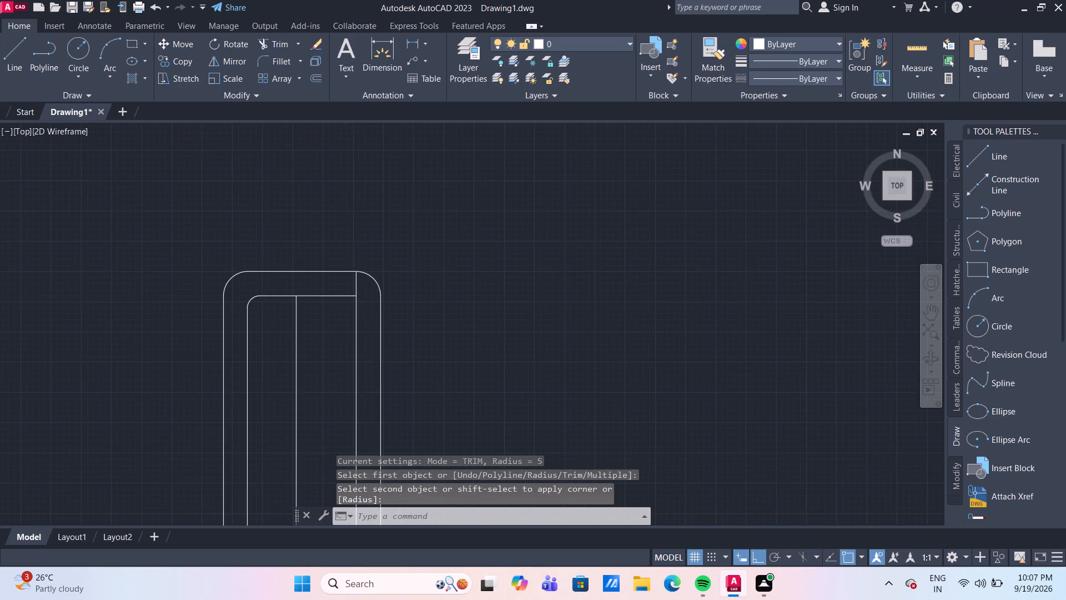
type("TR")
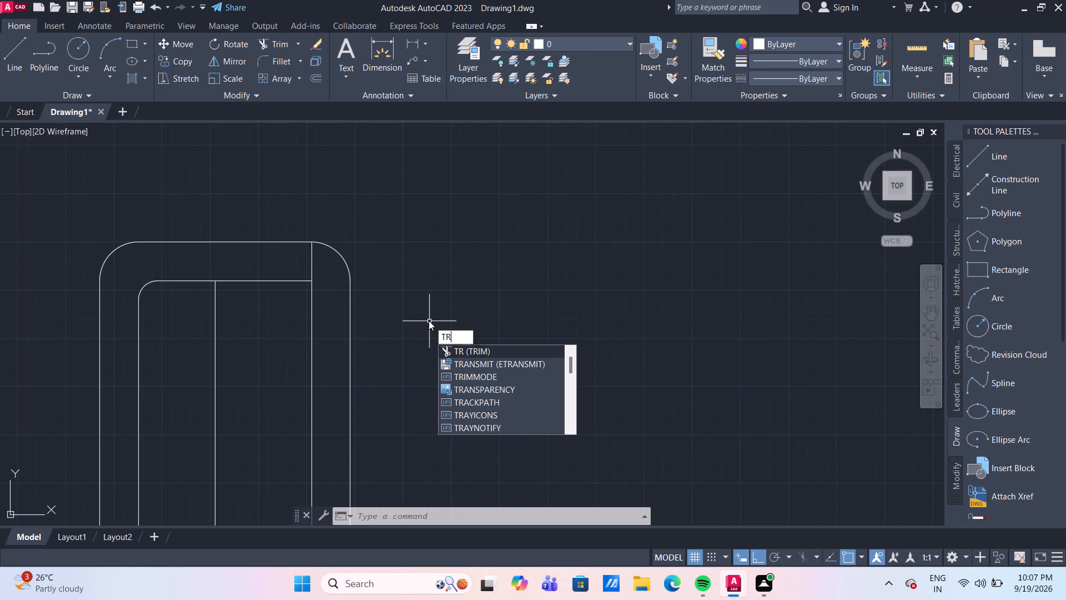
key("Return")
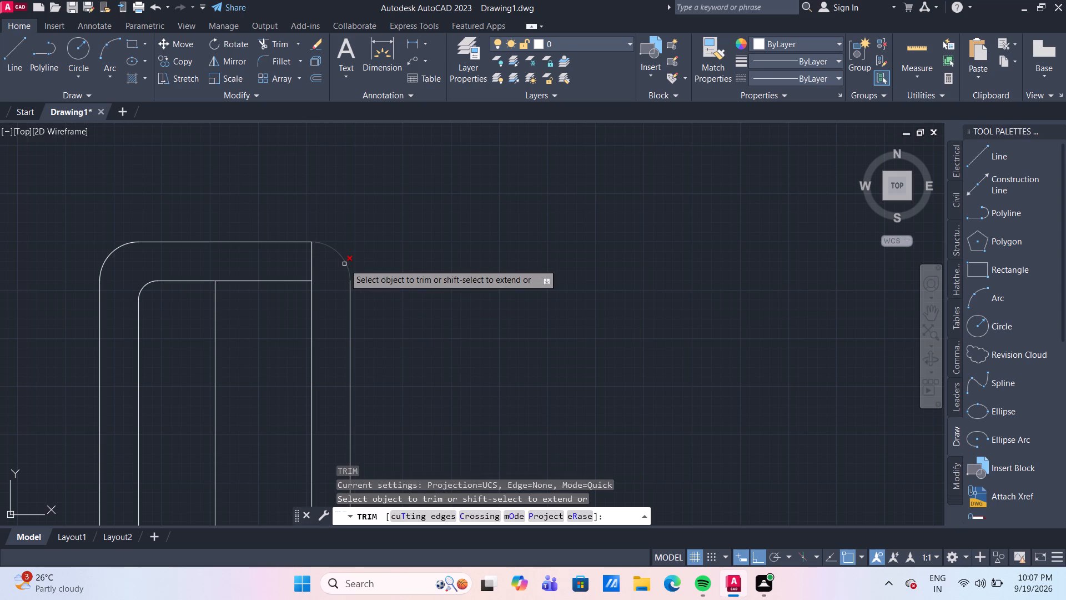
left_click(345, 264)
left_click(351, 288)
scroll(351, 288, "down", 4)
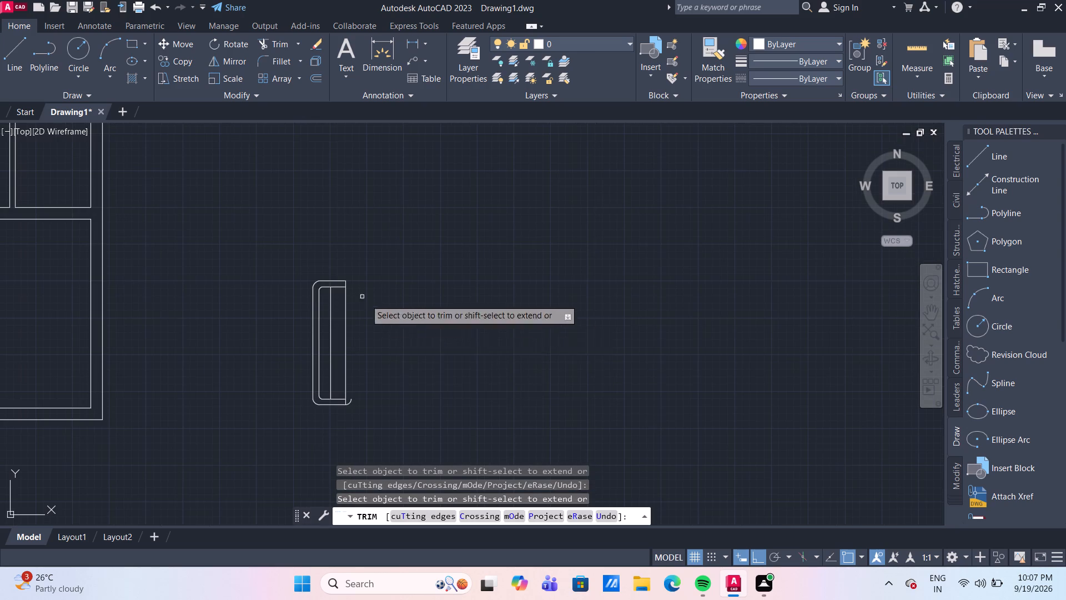
scroll(336, 441, "up", 2)
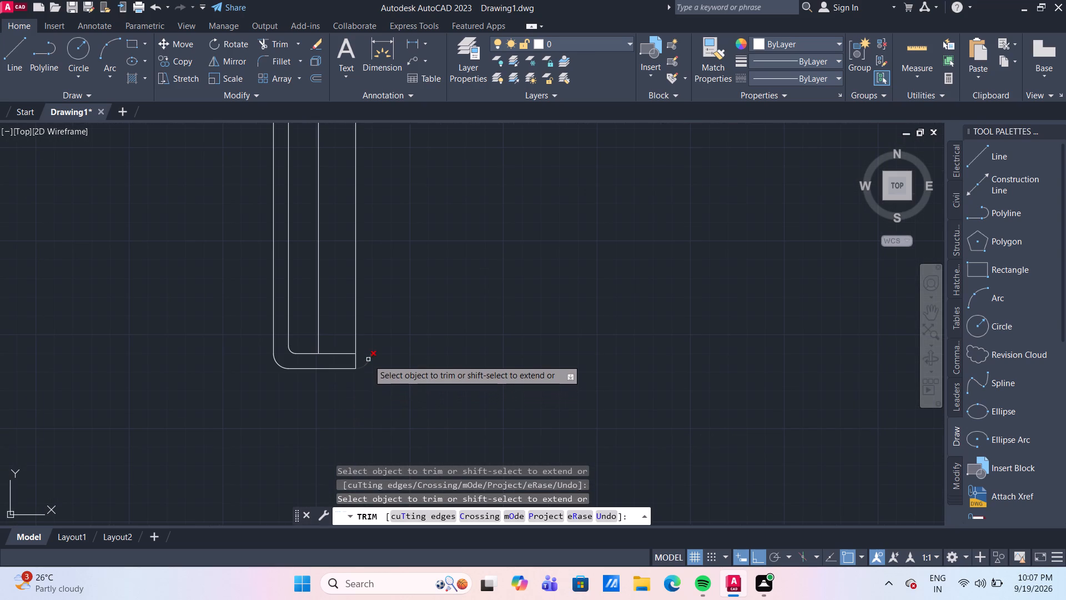
left_click(368, 359)
scroll(429, 354, "down", 2)
middle_click_drag(435, 320, 406, 351)
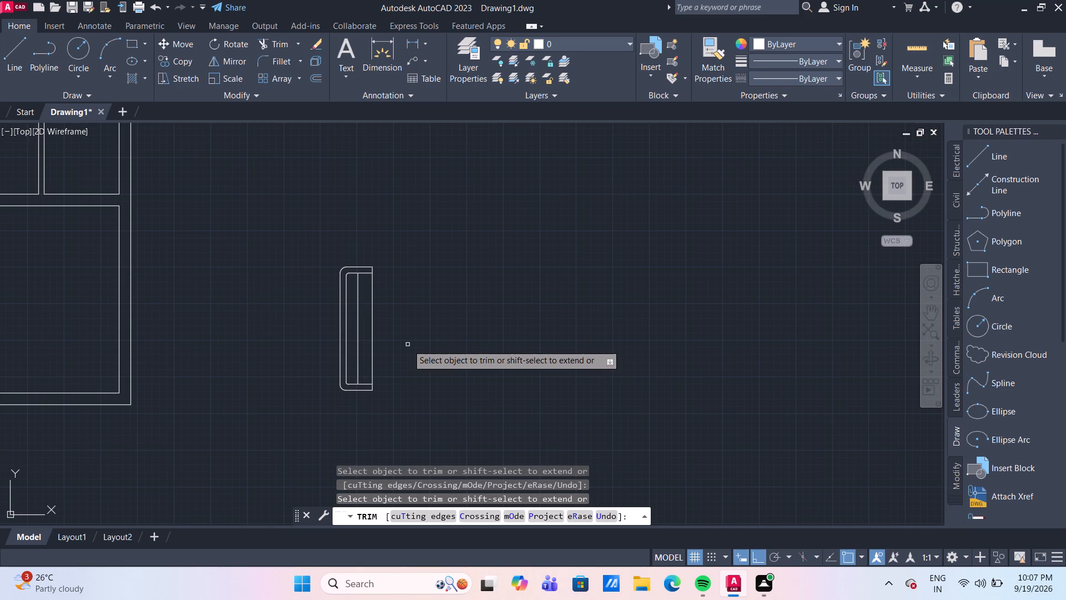
key("Escape")
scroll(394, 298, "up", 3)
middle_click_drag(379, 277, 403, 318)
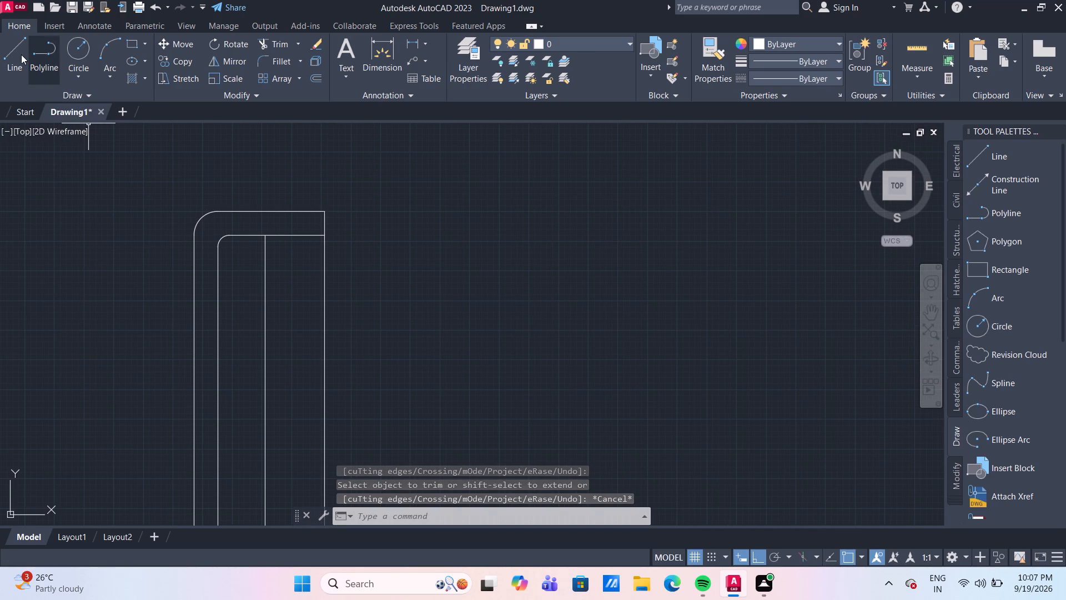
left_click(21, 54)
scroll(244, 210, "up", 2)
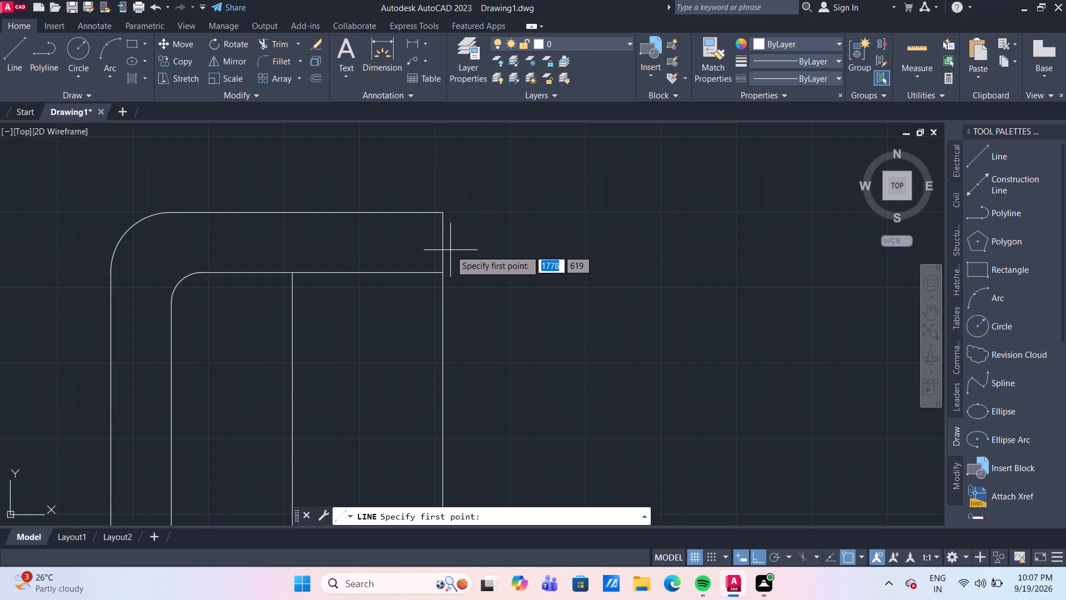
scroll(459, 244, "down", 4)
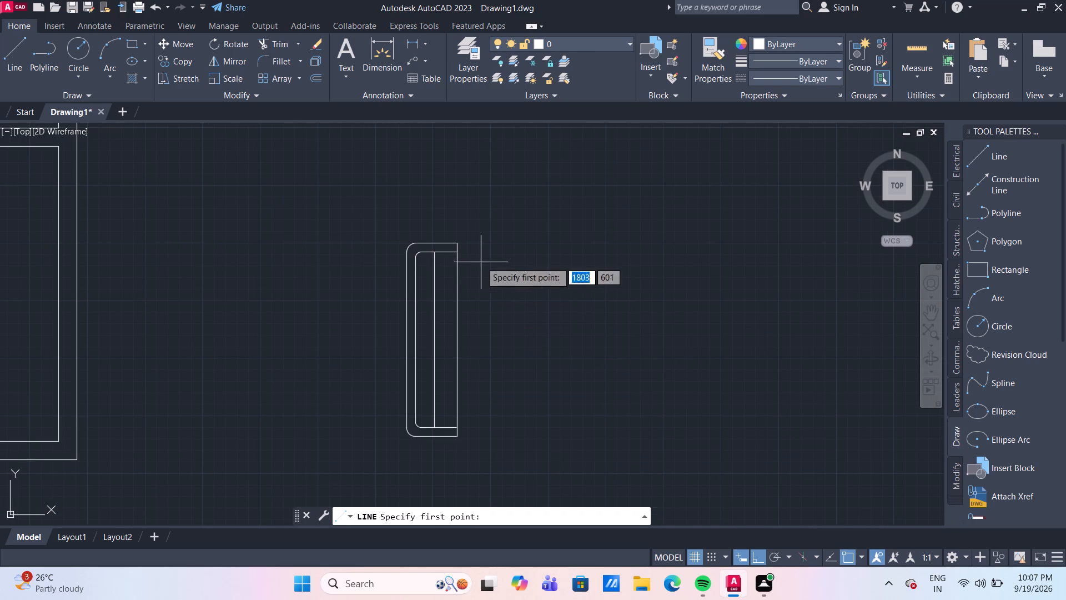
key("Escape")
Draw a small tab with lines from the outline's top-right corner: 3 down, 5 right, 4 down, and back to the right edge.
scroll(477, 254, "up", 2)
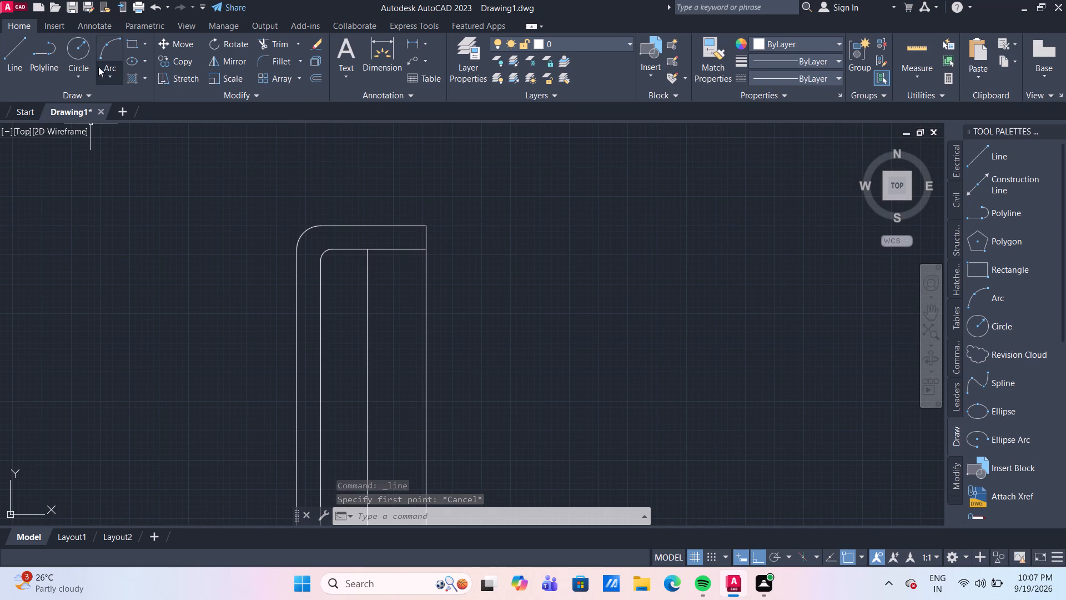
left_click(18, 66)
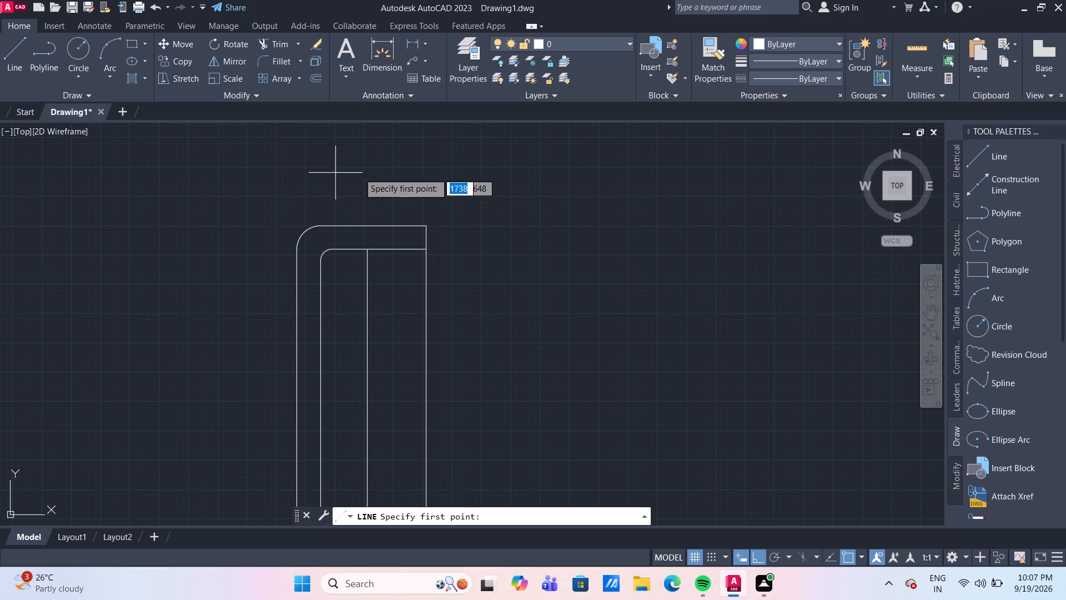
scroll(396, 181, "up", 1)
middle_click_drag(464, 271, 411, 232)
scroll(411, 232, "up", 1)
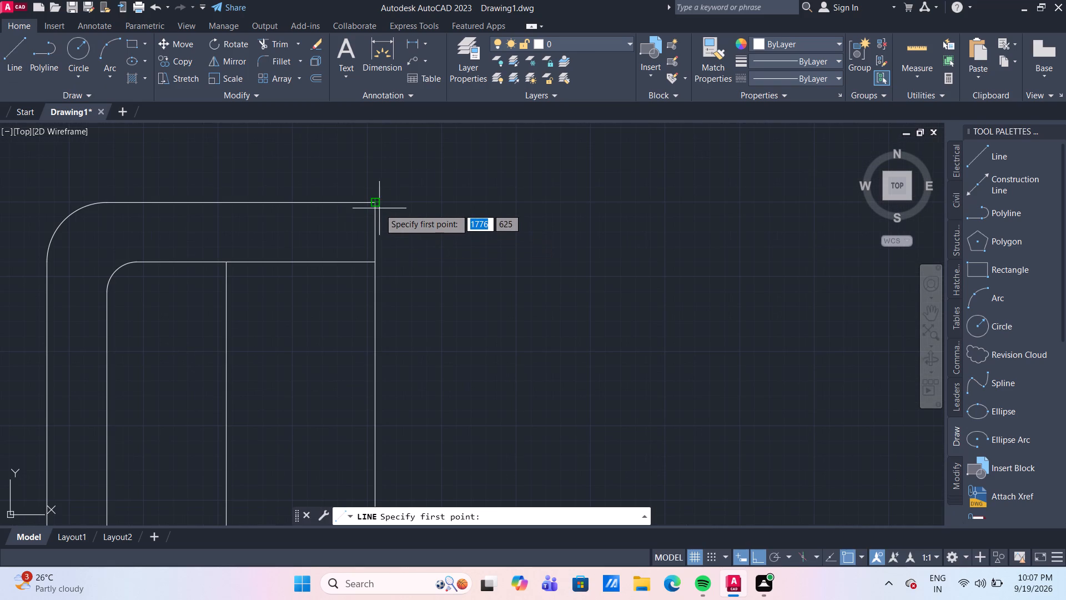
left_click_drag(375, 204, 375, 209)
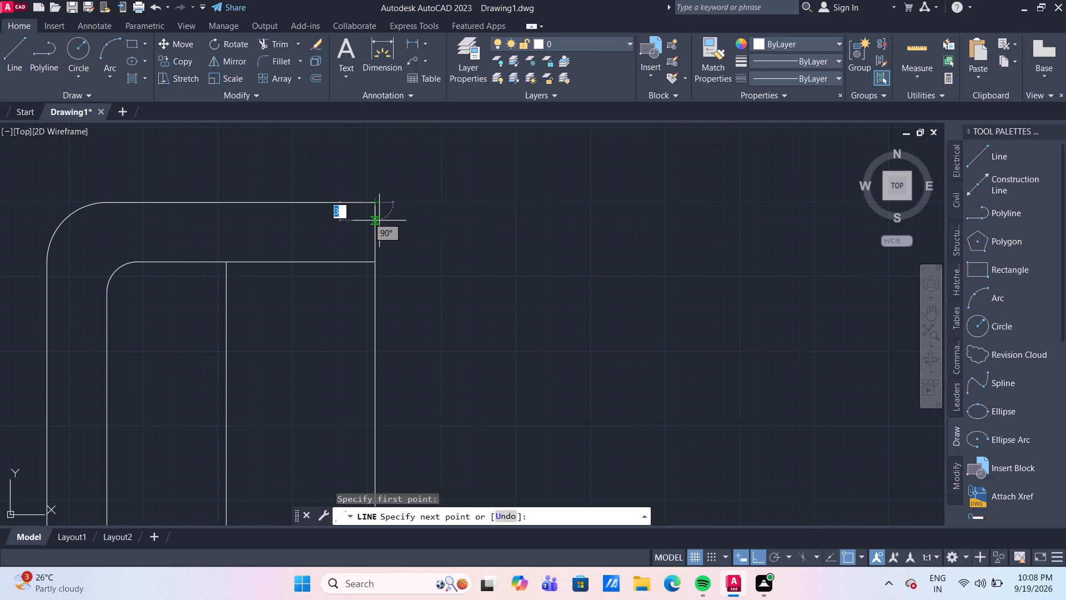
key("3")
key("Return")
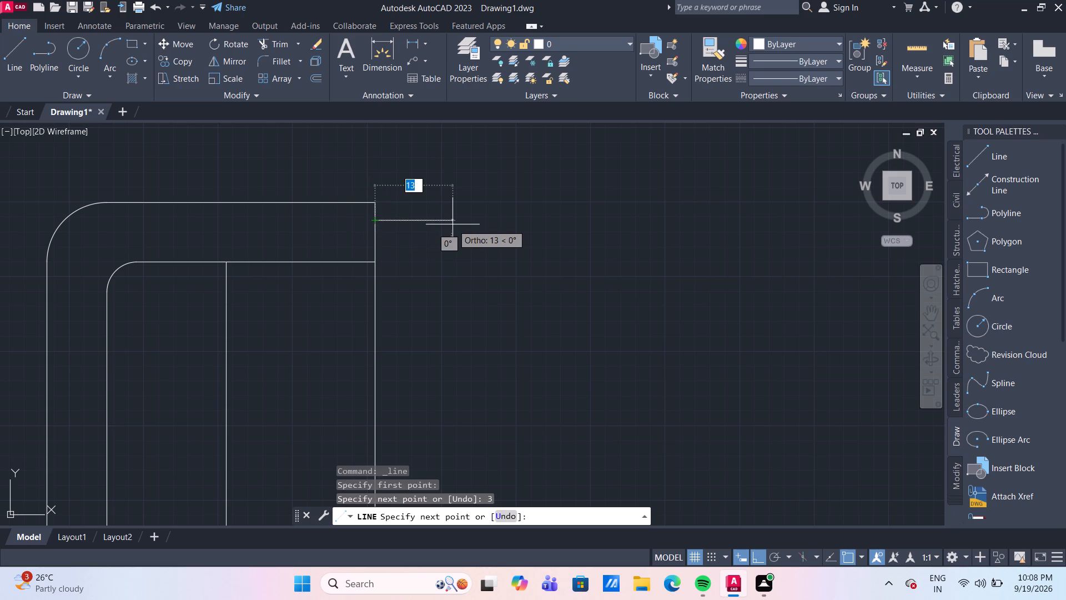
key("5")
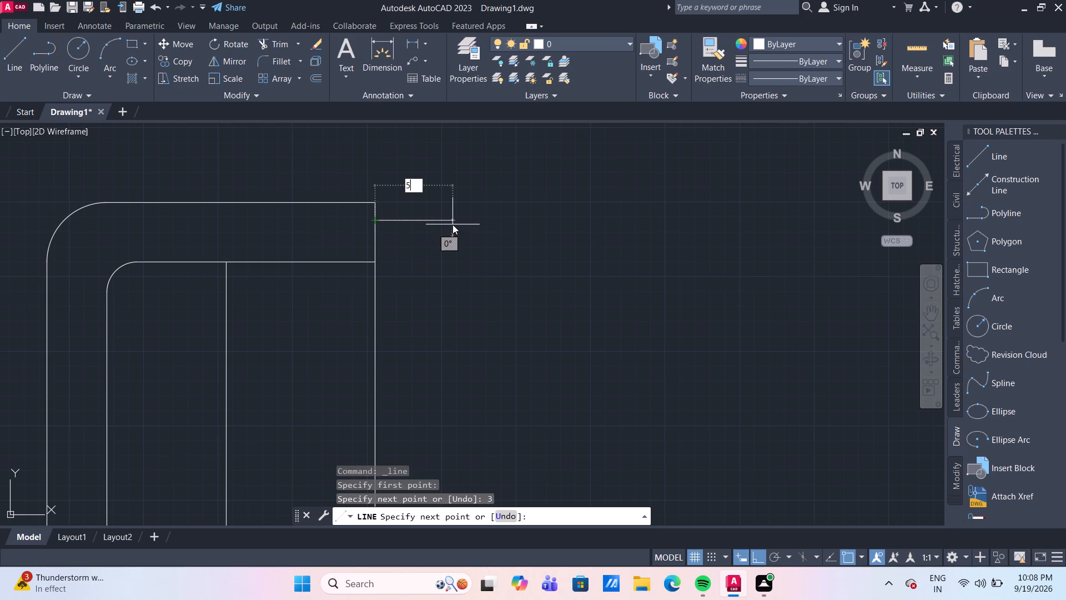
key("Return")
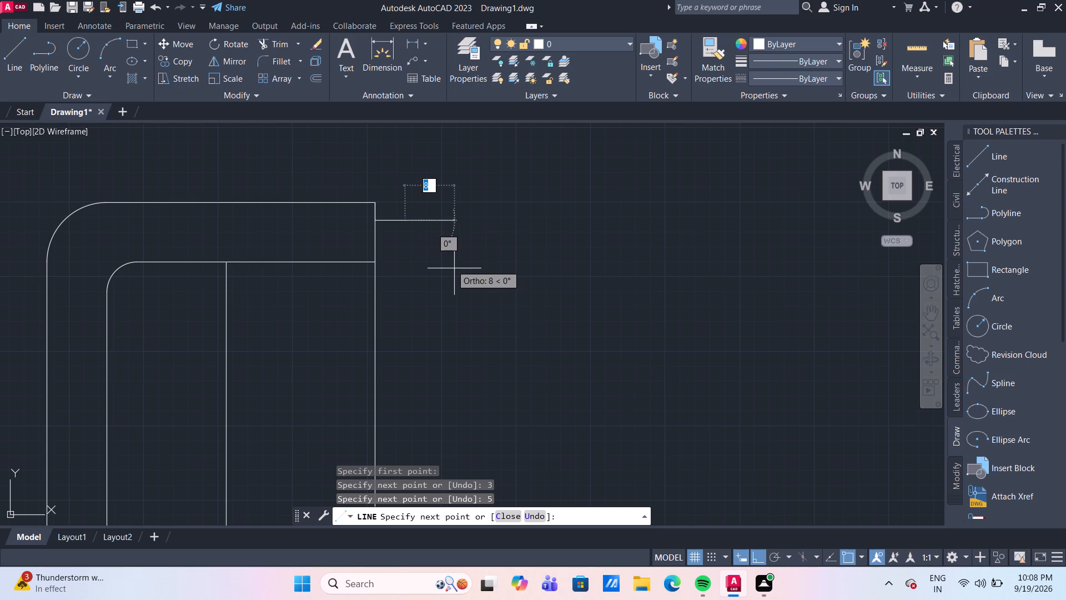
key("4")
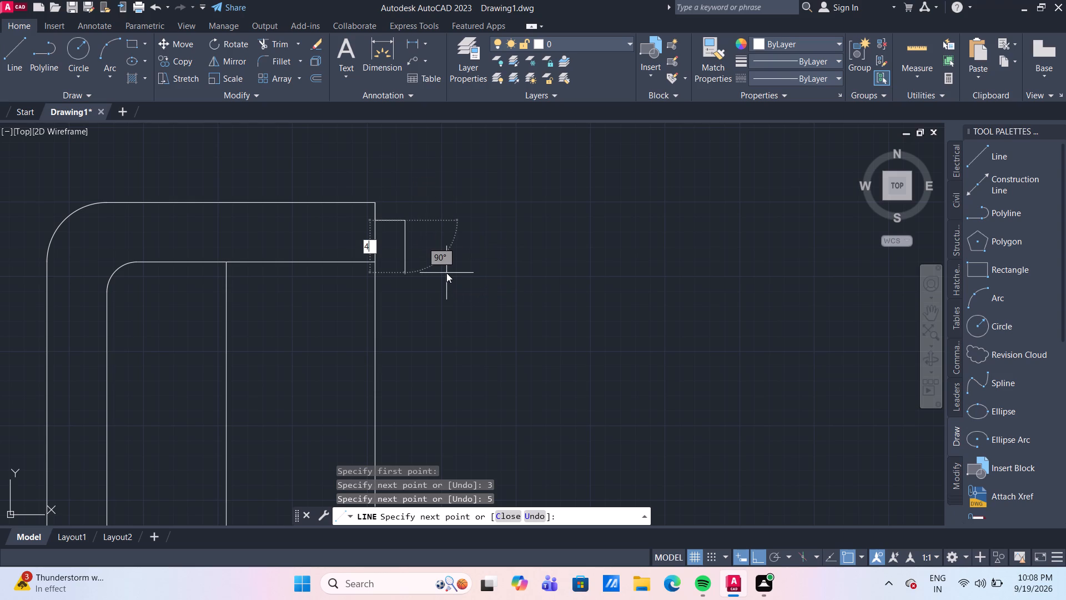
key("Return")
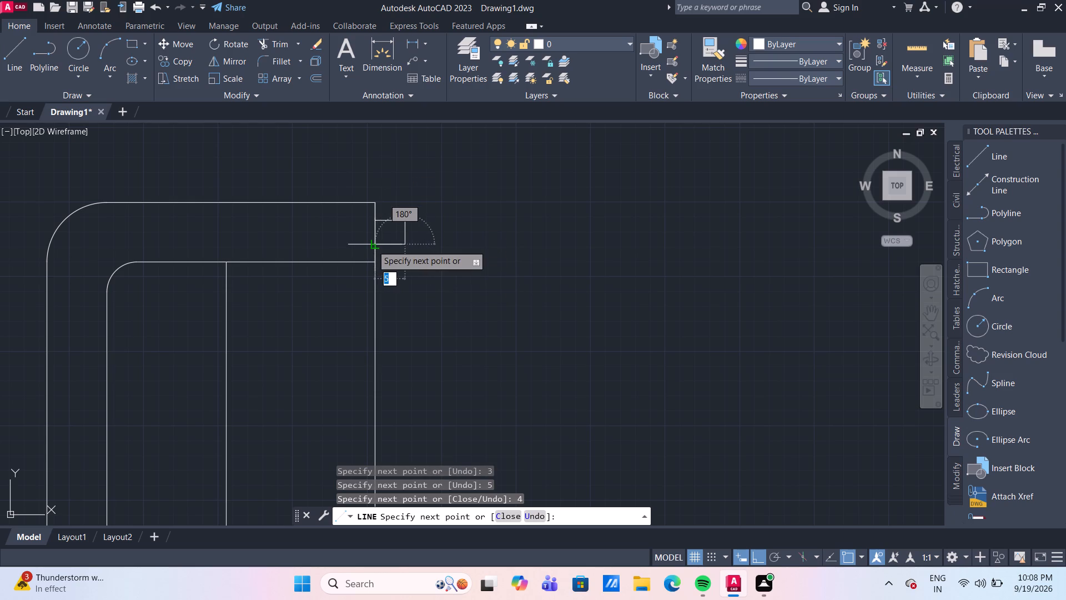
left_click(372, 245)
key("Escape")
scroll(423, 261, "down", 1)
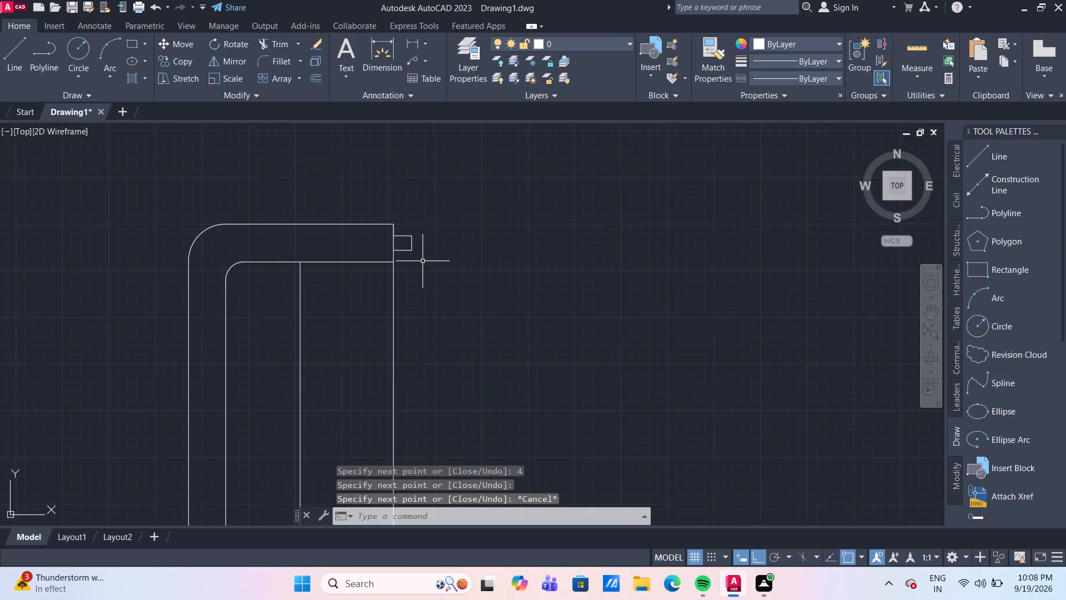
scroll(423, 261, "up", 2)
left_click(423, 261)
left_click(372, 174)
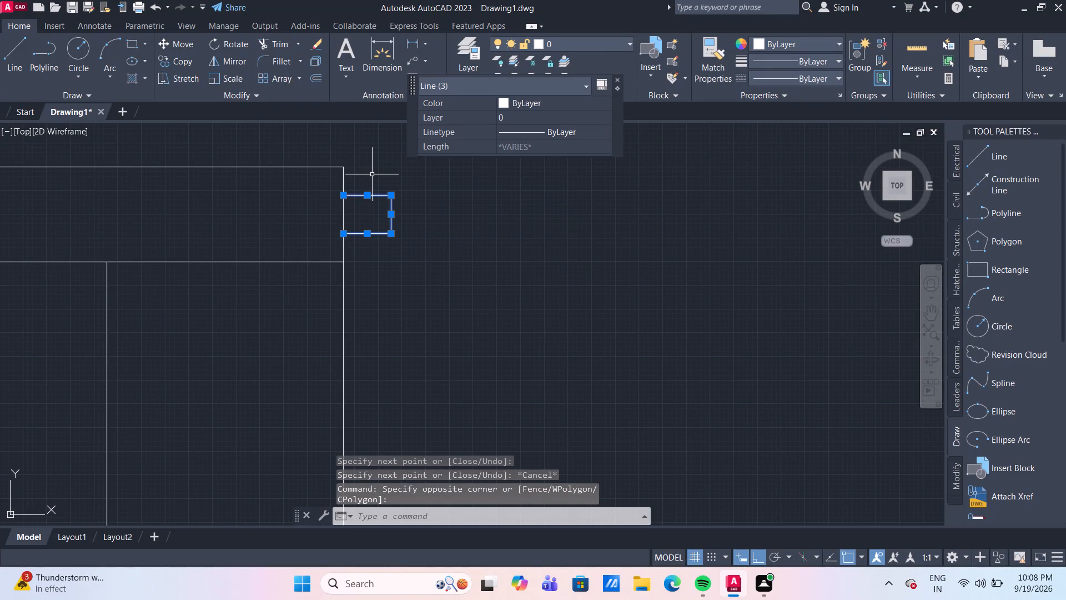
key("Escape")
Draw a matching tab with lines from the outline's bottom-right corner: 3 up, 5 right, 4 up, and back to the right edge.
scroll(443, 252, "down", 6)
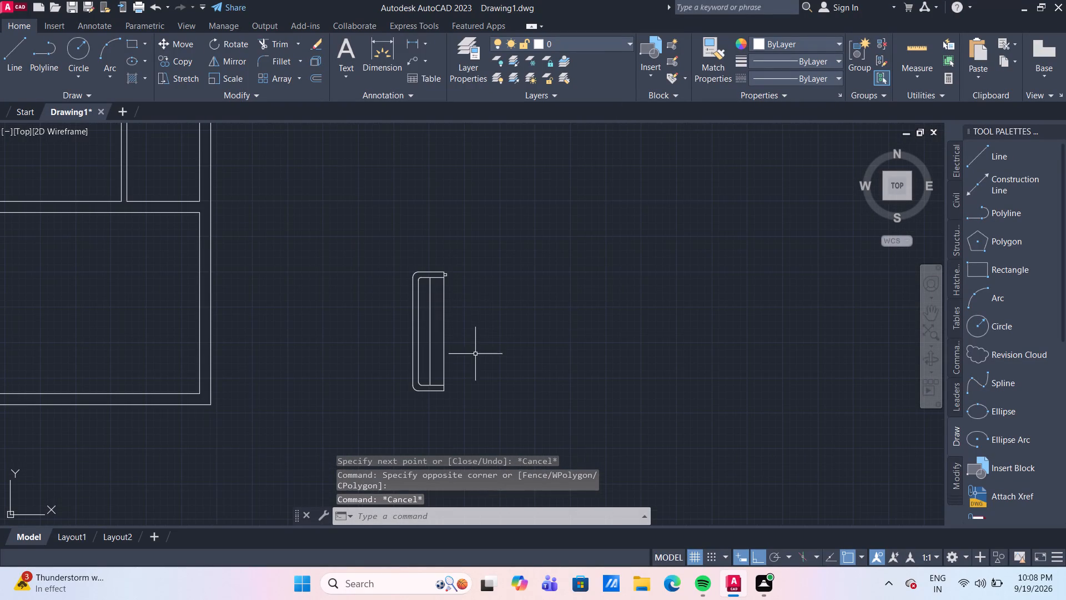
scroll(466, 388, "up", 3)
scroll(415, 381, "up", 1)
middle_click_drag(414, 379, 418, 358)
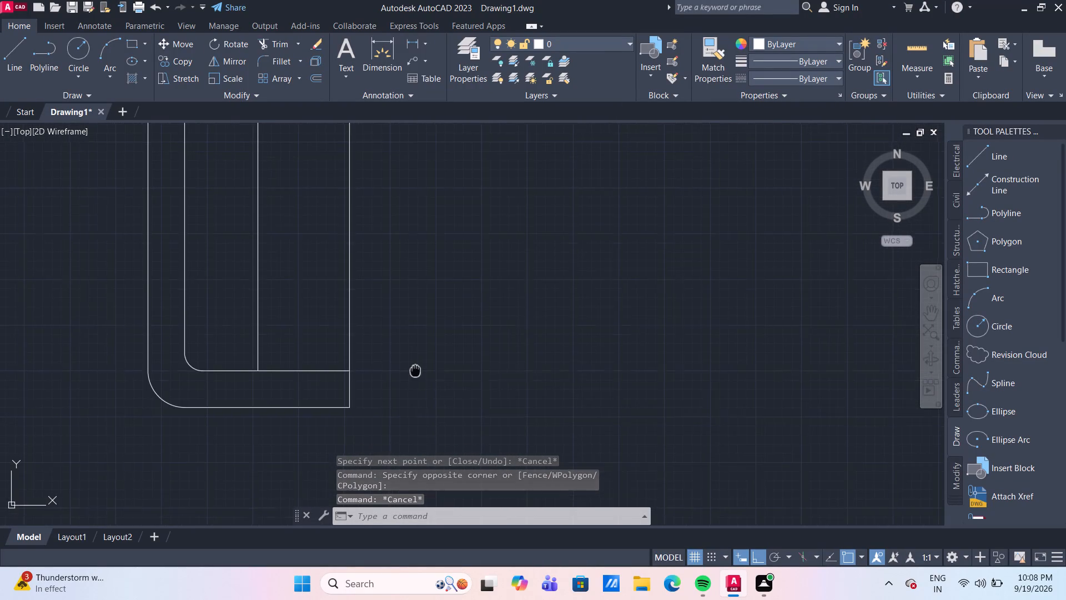
middle_click_drag(418, 358, 440, 300)
left_click(11, 53)
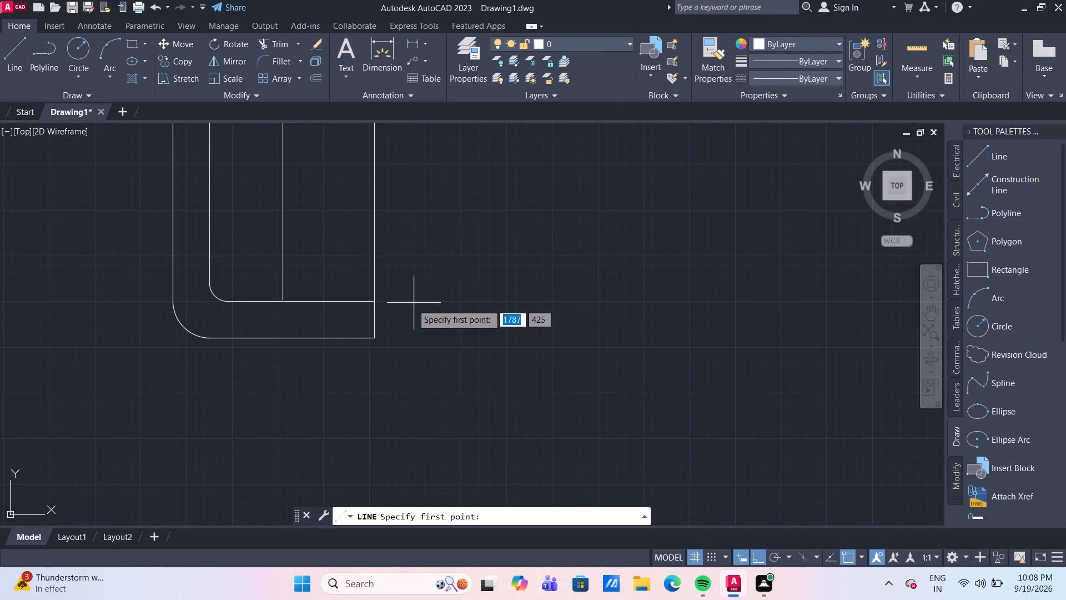
left_click(373, 339)
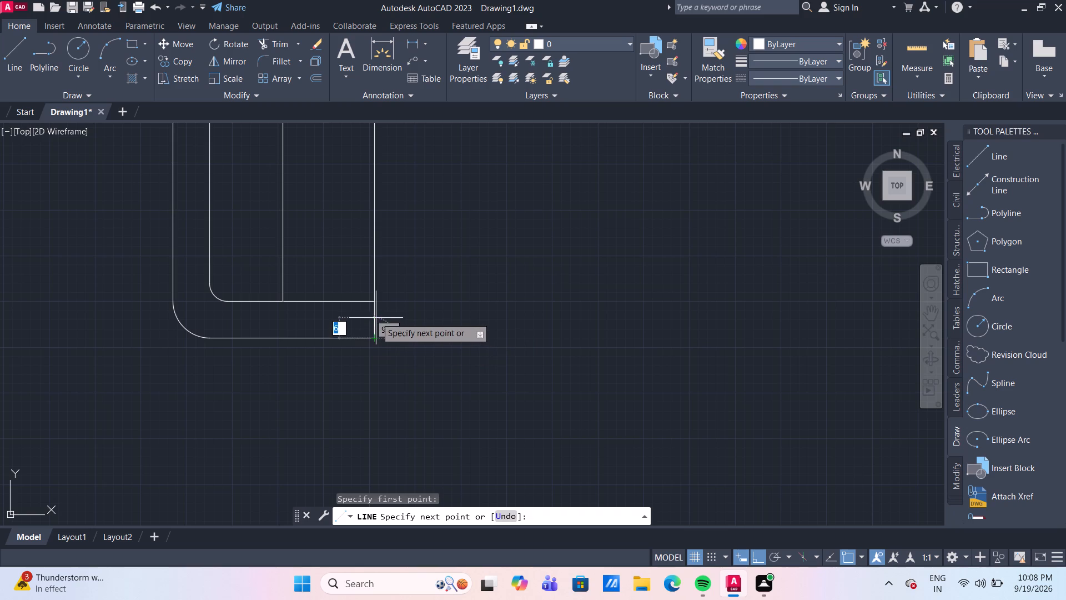
key("3")
key("Return")
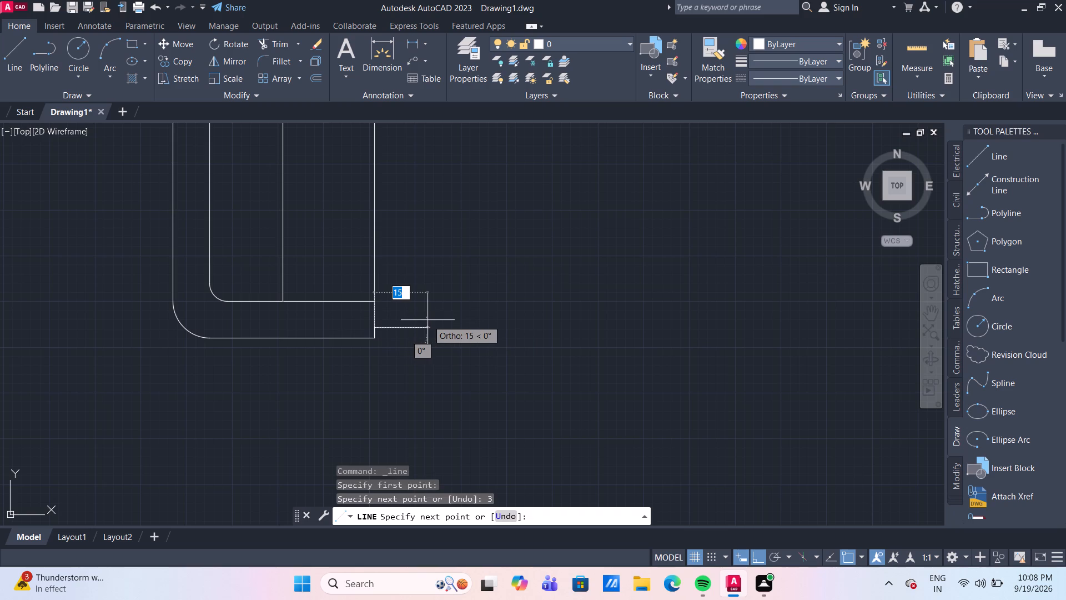
key("4")
key("Return")
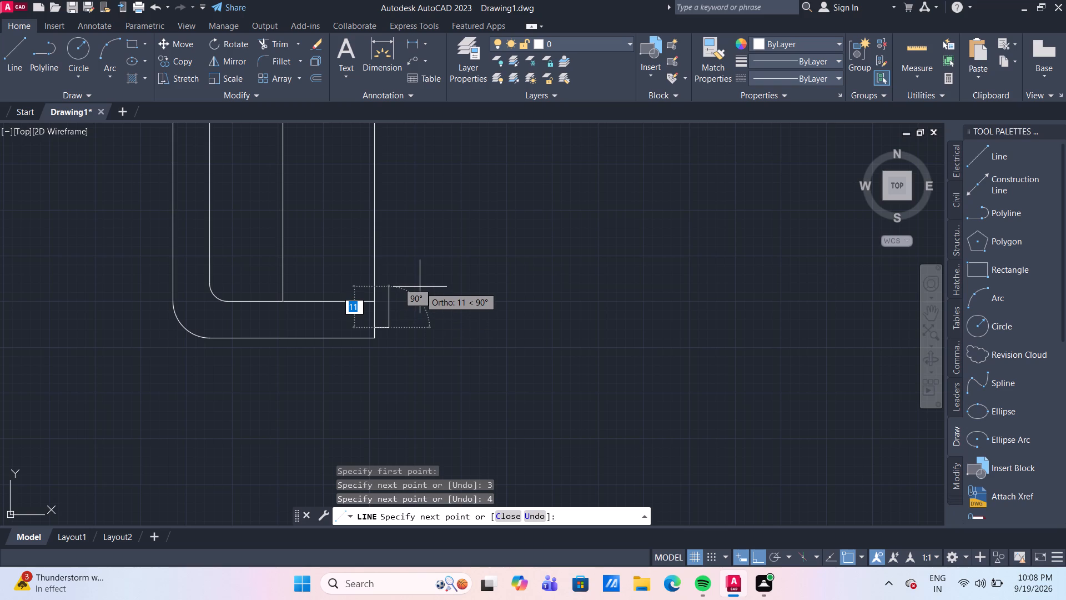
key("ctrl+z")
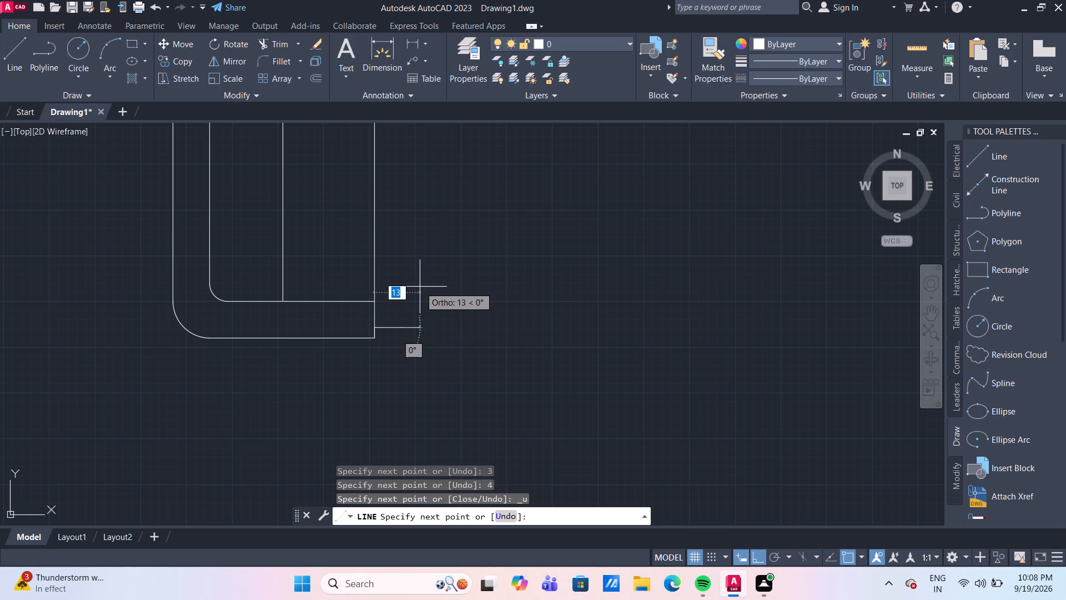
key("5")
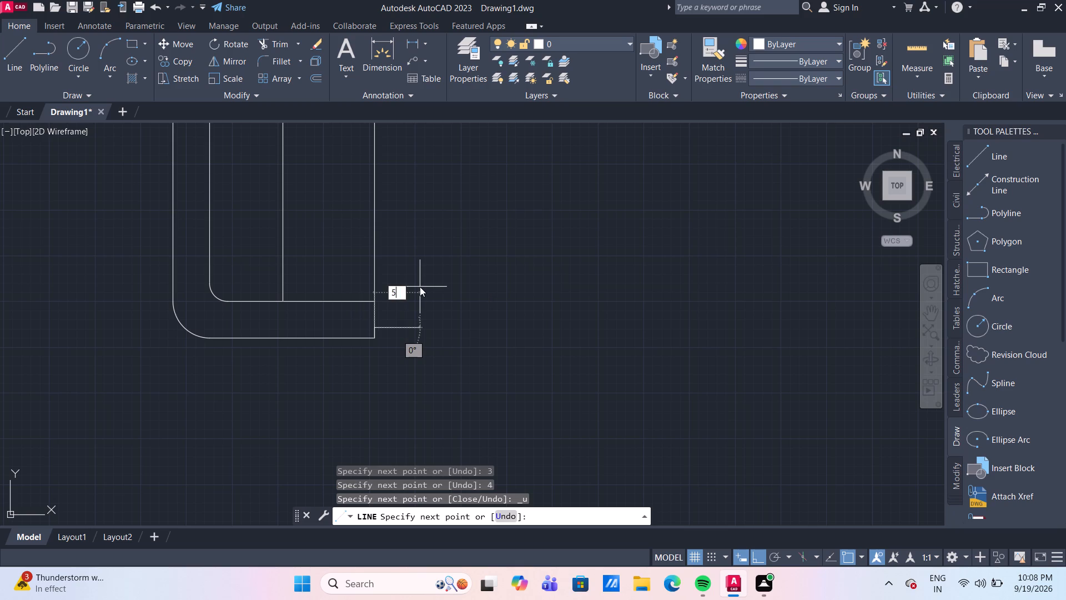
key("Return")
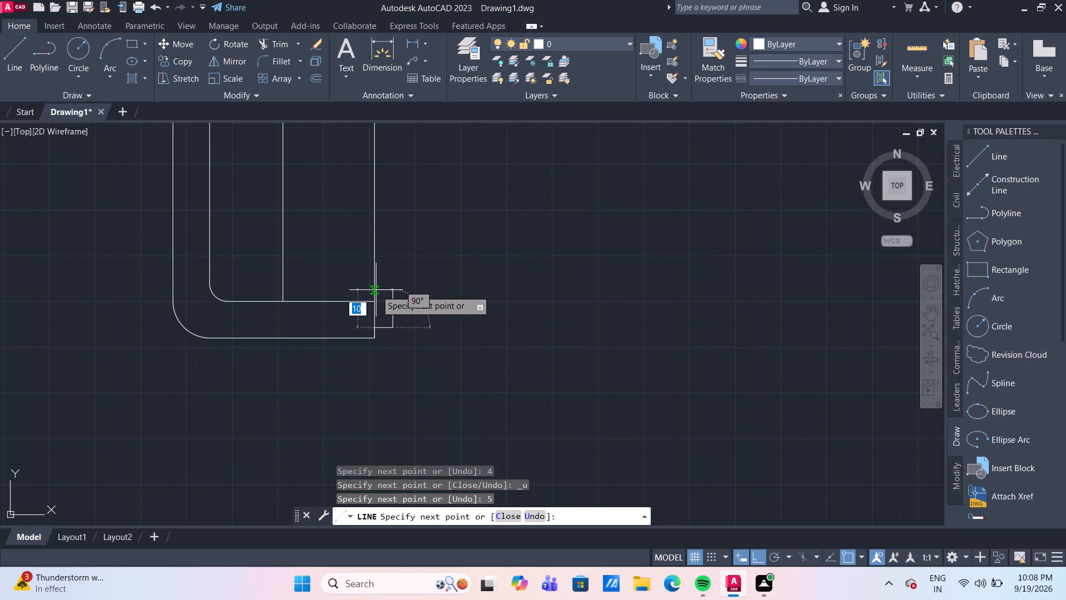
key("4")
key("Return")
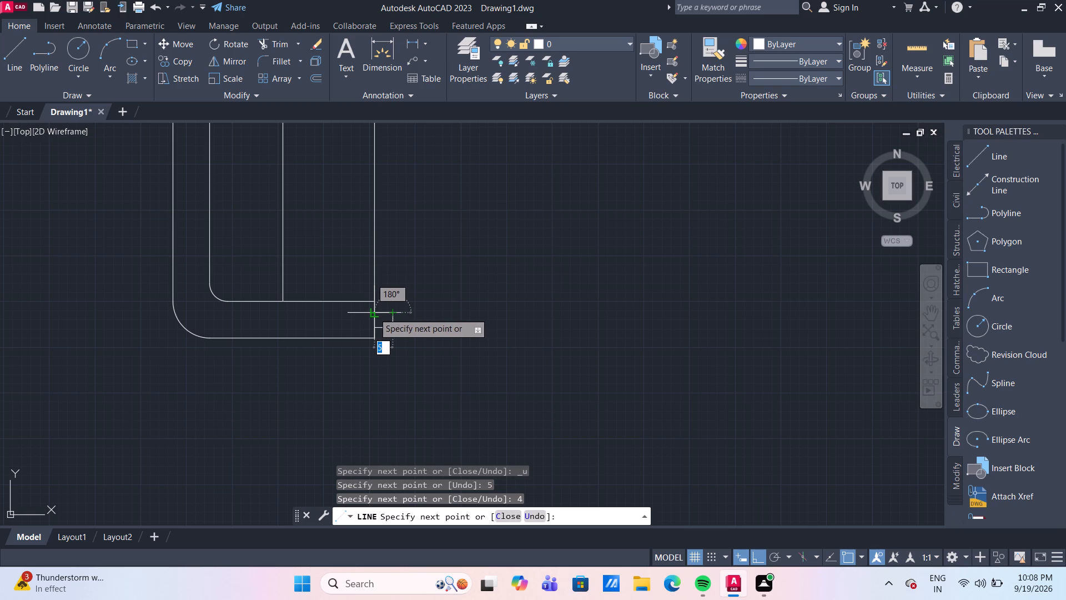
left_click(374, 313)
key("Escape")
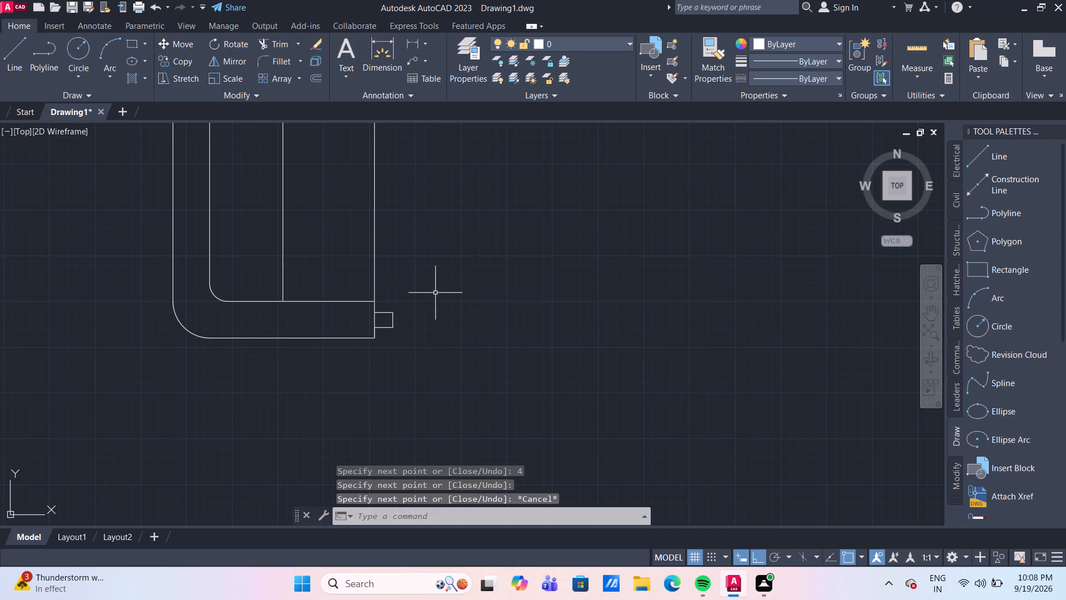
Copy the whole furniture shape from its middle line's midpoint into the room below the row of small squares, beside its left wall, with ortho off.
scroll(434, 297, "down", 4)
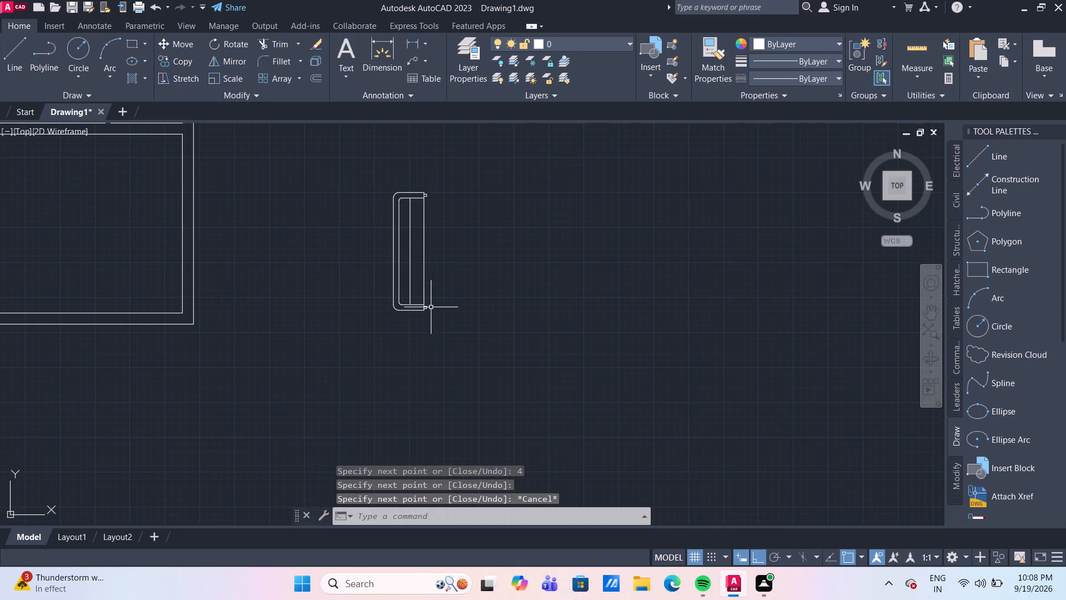
left_click_drag(444, 334, 444, 328)
left_click(376, 164)
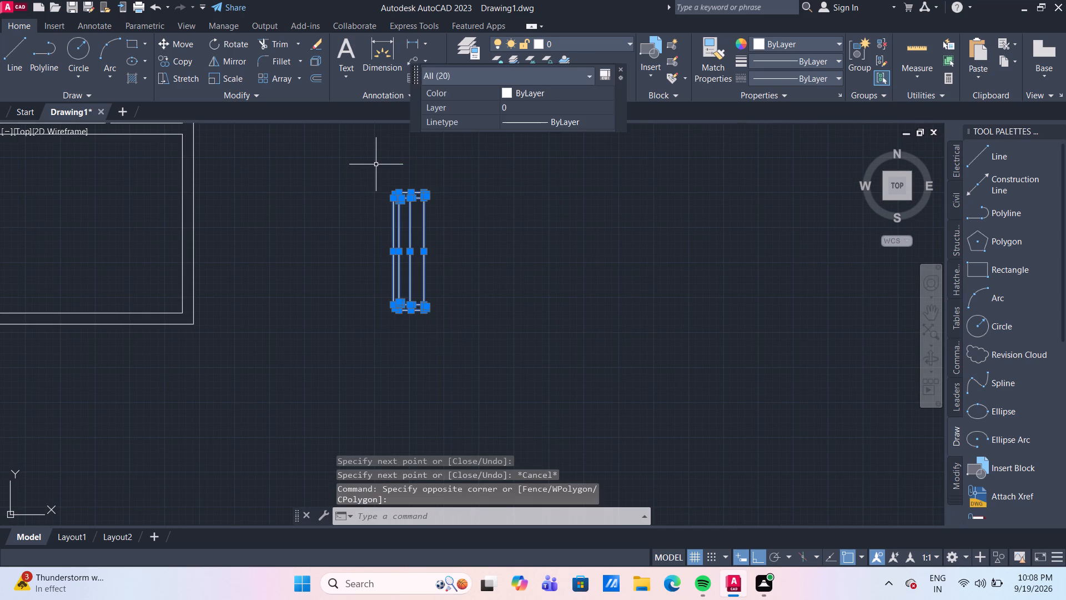
type("CO")
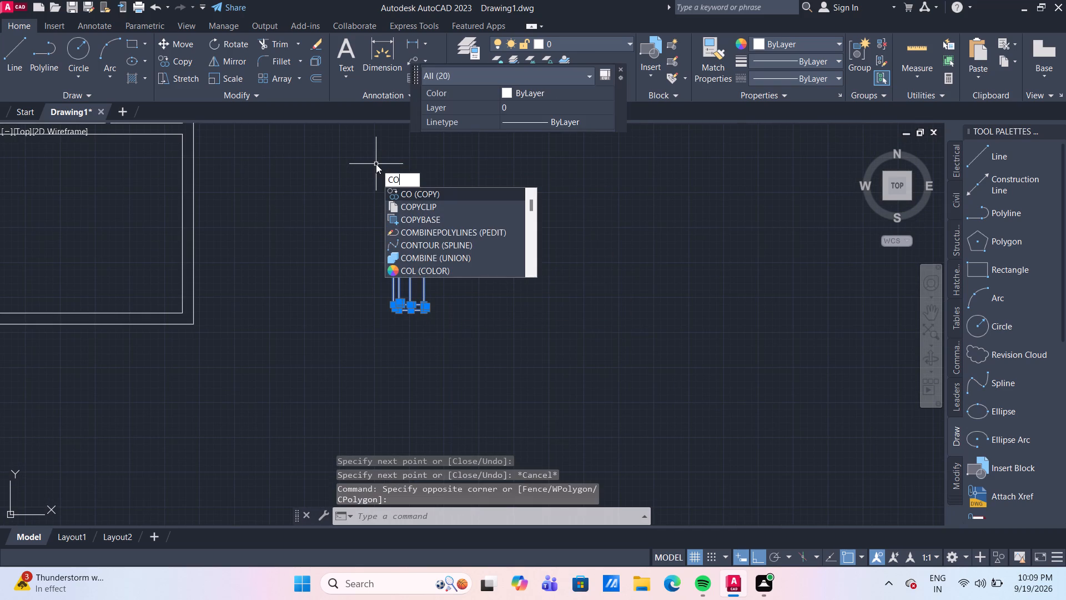
key("Return")
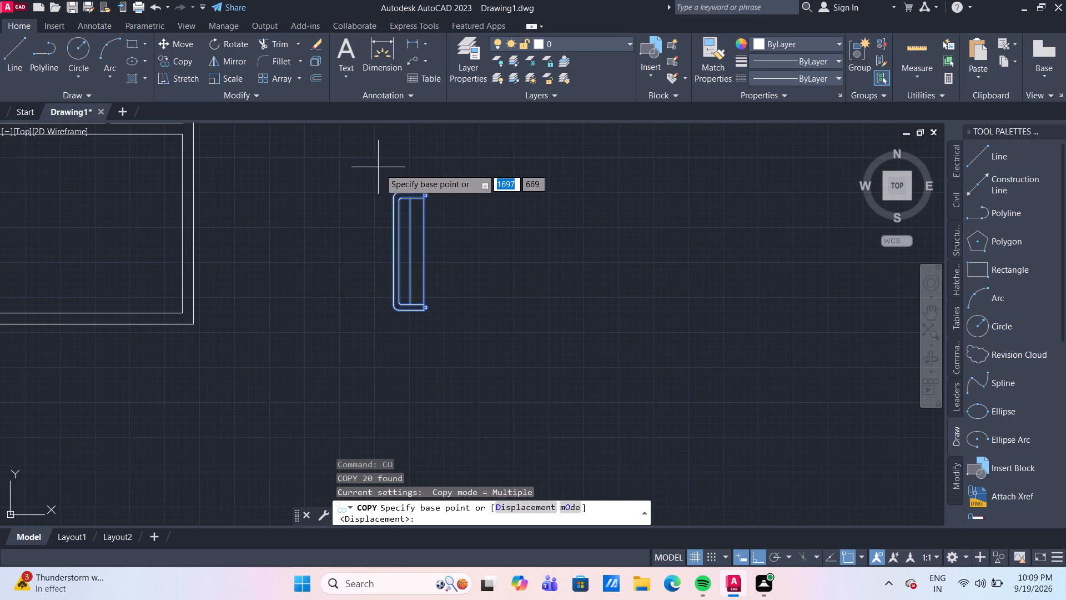
left_click(410, 248)
scroll(224, 203, "down", 1)
middle_click_drag(180, 204, 325, 223)
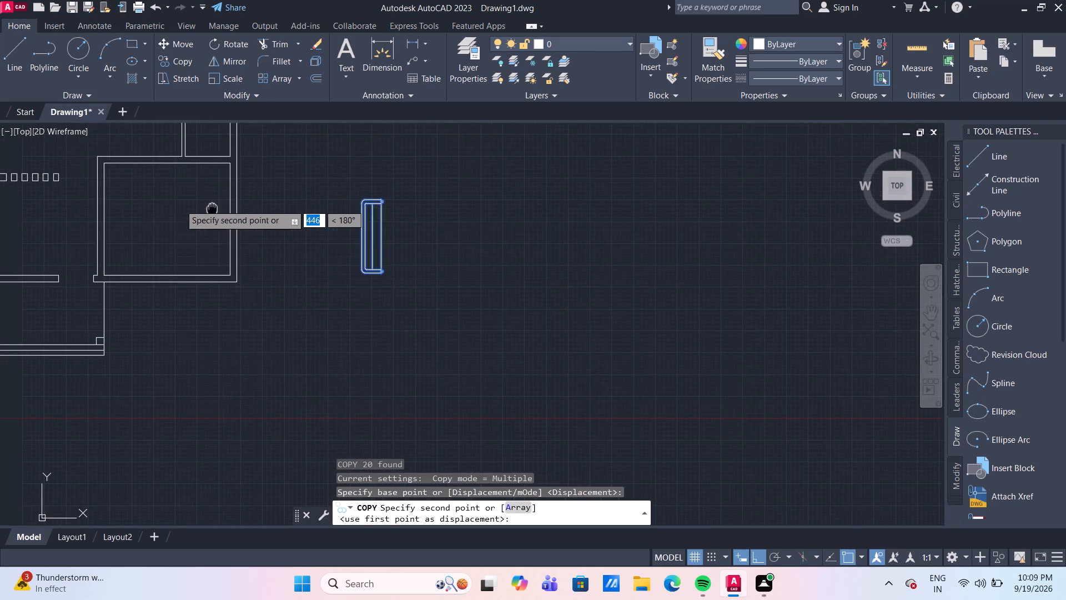
middle_click_drag(325, 223, 367, 239)
scroll(265, 238, "down", 1)
scroll(214, 211, "up", 1)
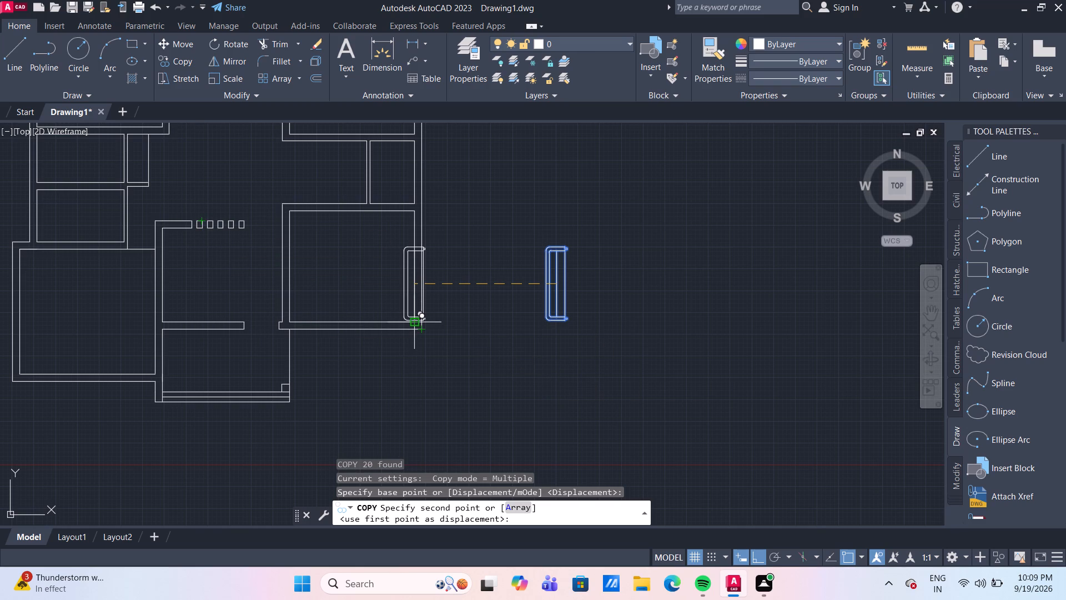
key("F8")
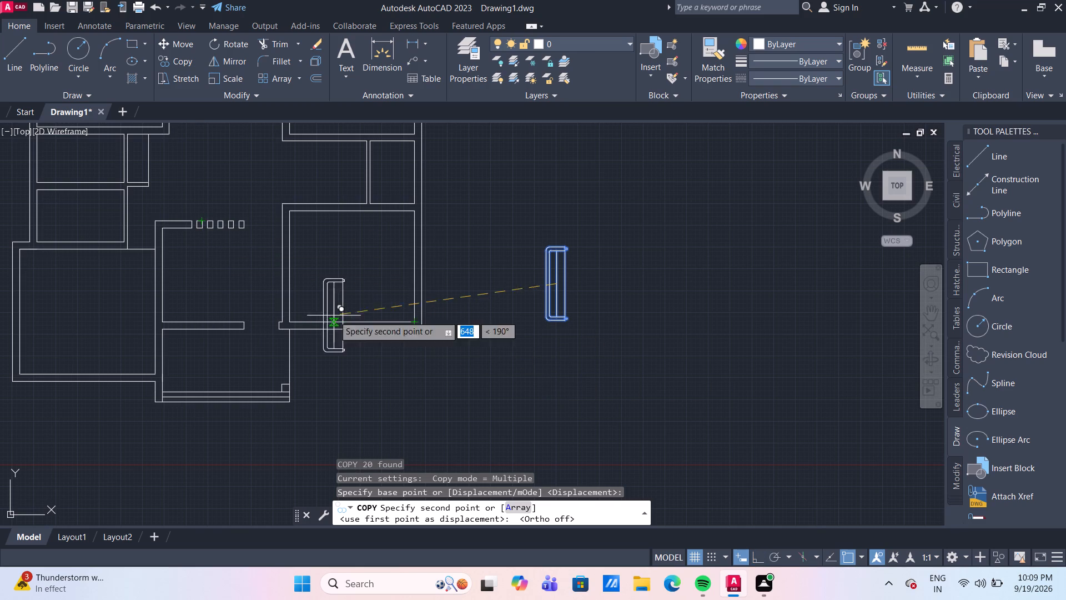
scroll(223, 272, "up", 2)
middle_click_drag(179, 277, 267, 266)
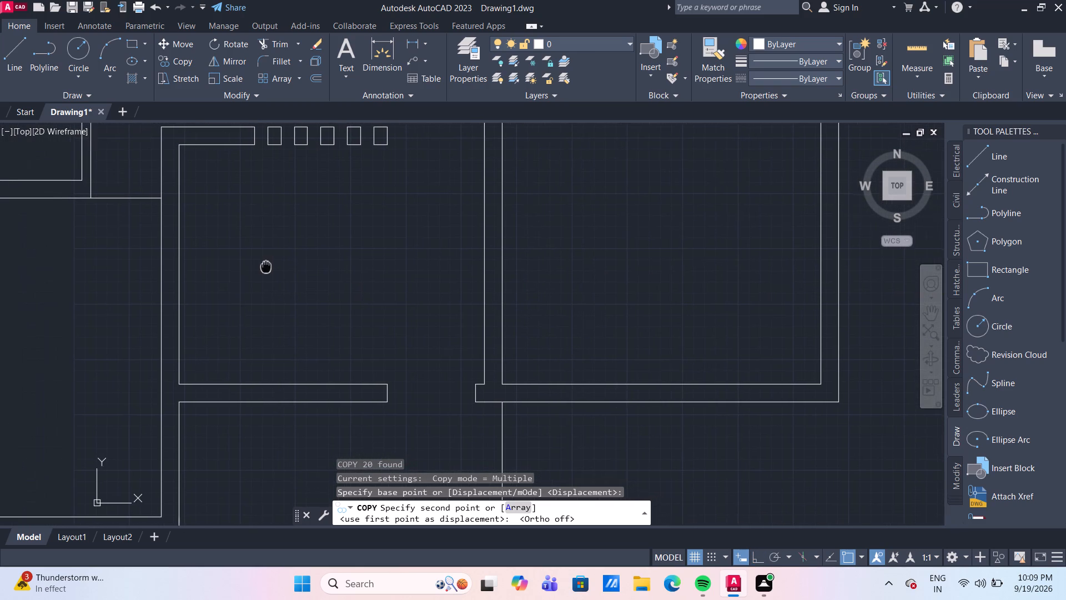
middle_click_drag(267, 266, 268, 266)
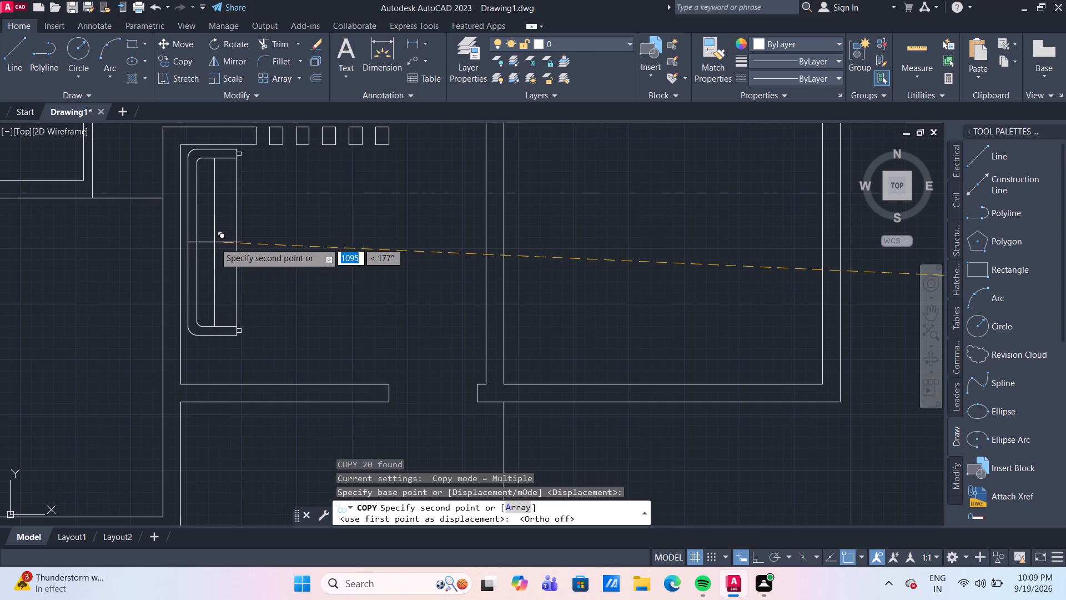
left_click(214, 242)
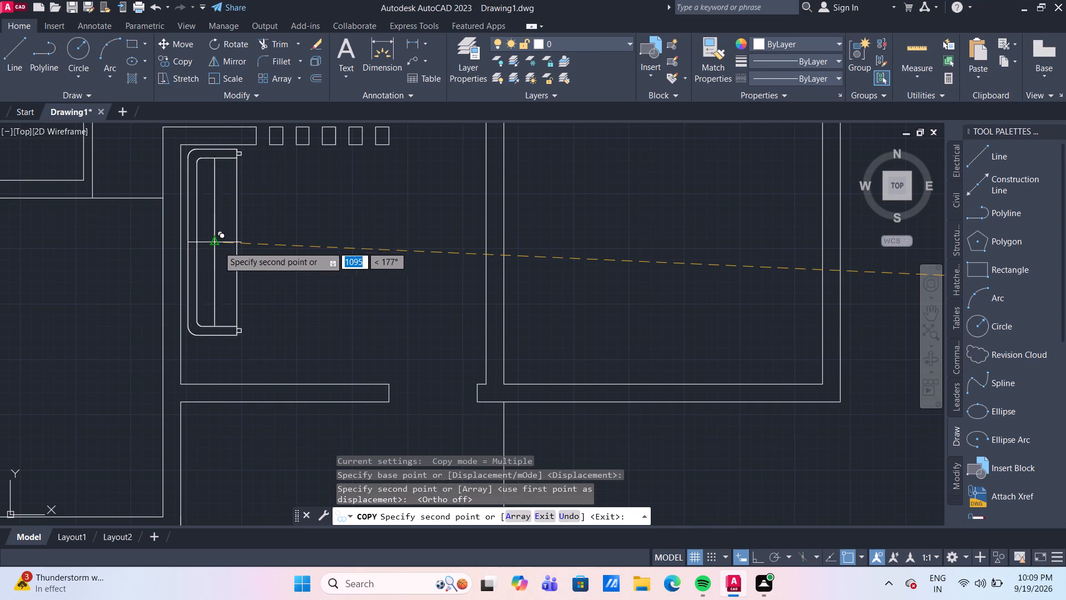
key("Escape")
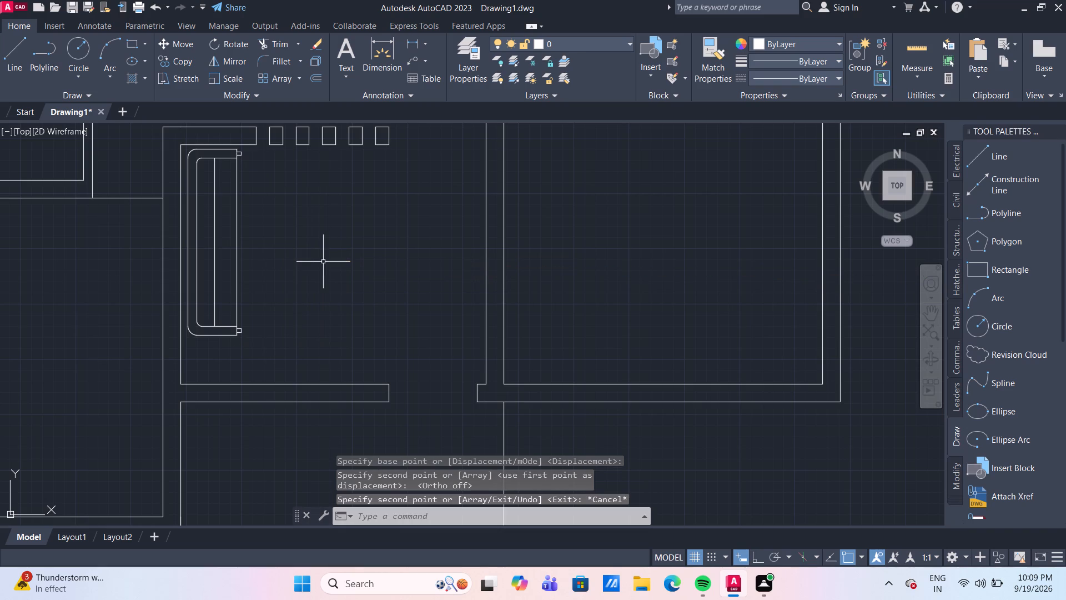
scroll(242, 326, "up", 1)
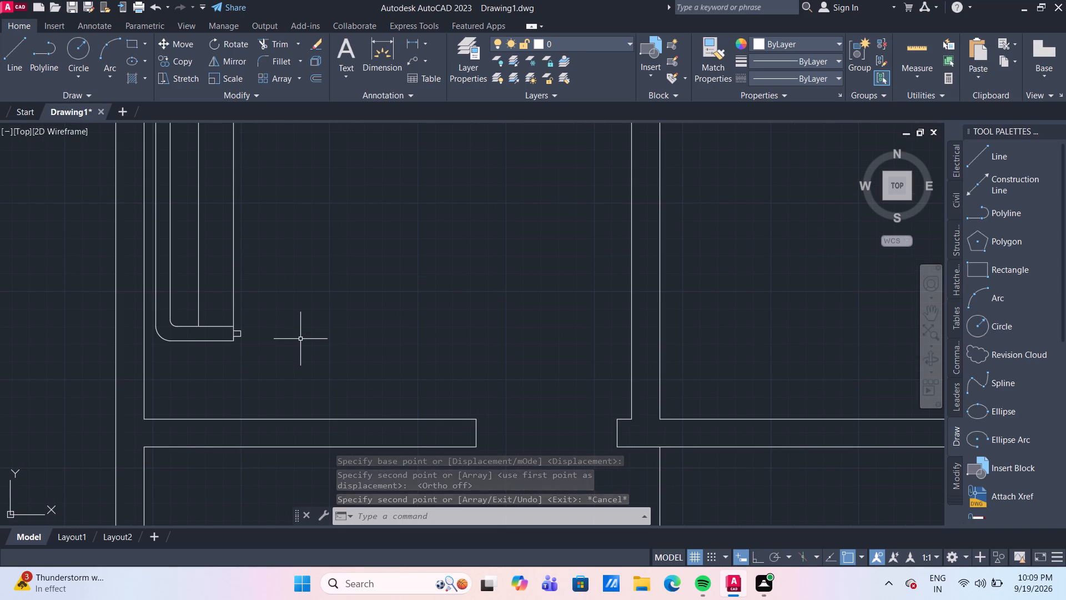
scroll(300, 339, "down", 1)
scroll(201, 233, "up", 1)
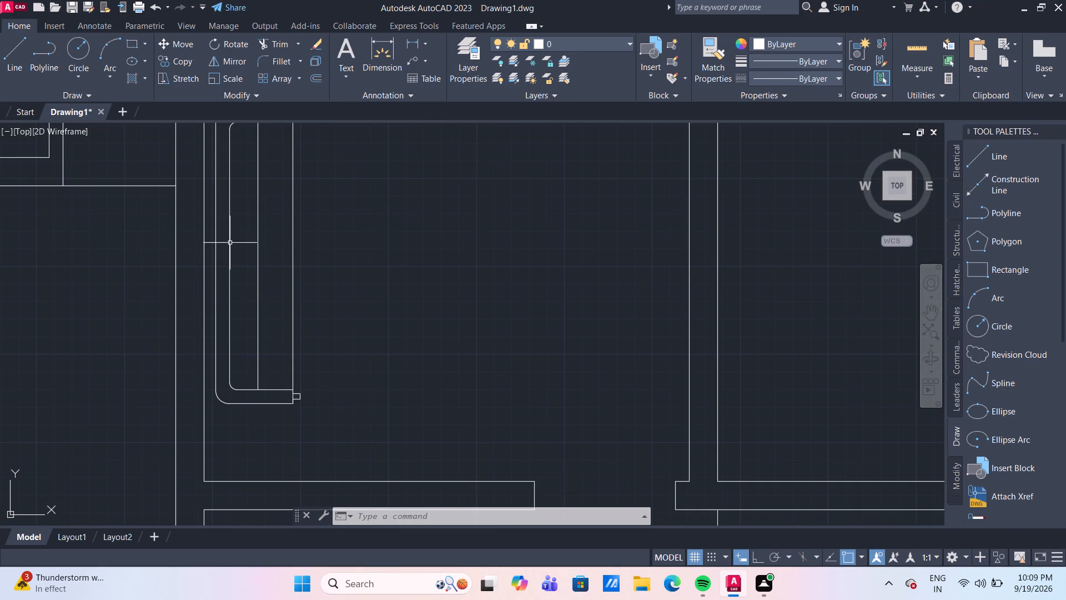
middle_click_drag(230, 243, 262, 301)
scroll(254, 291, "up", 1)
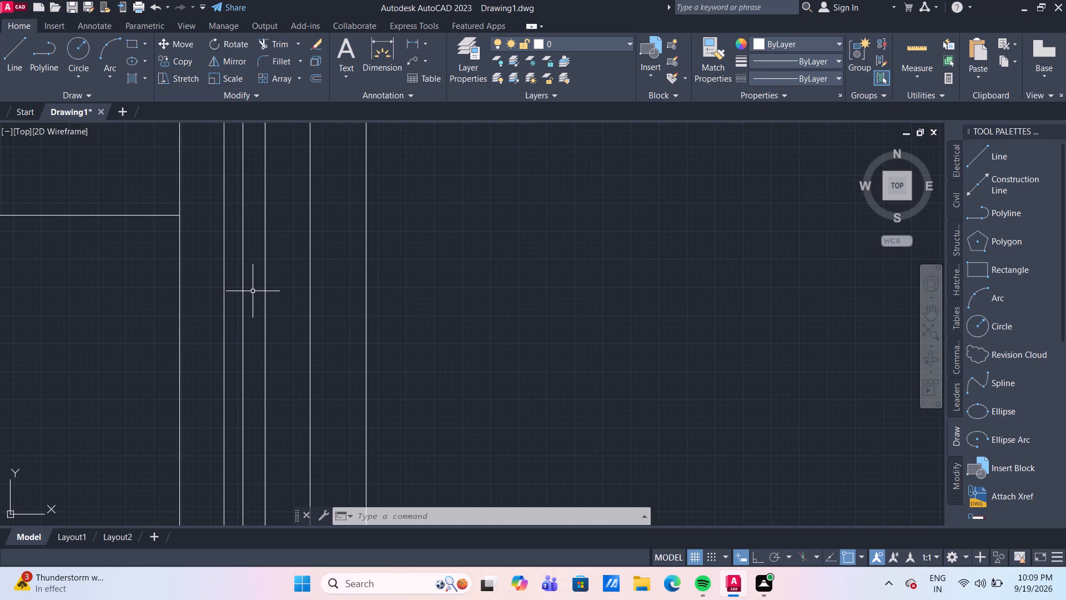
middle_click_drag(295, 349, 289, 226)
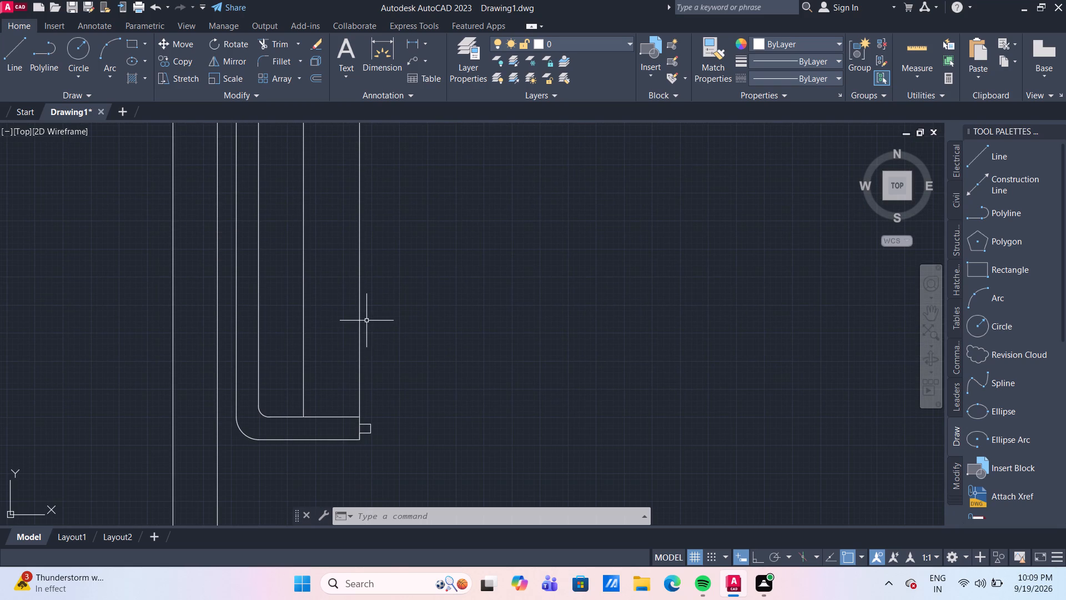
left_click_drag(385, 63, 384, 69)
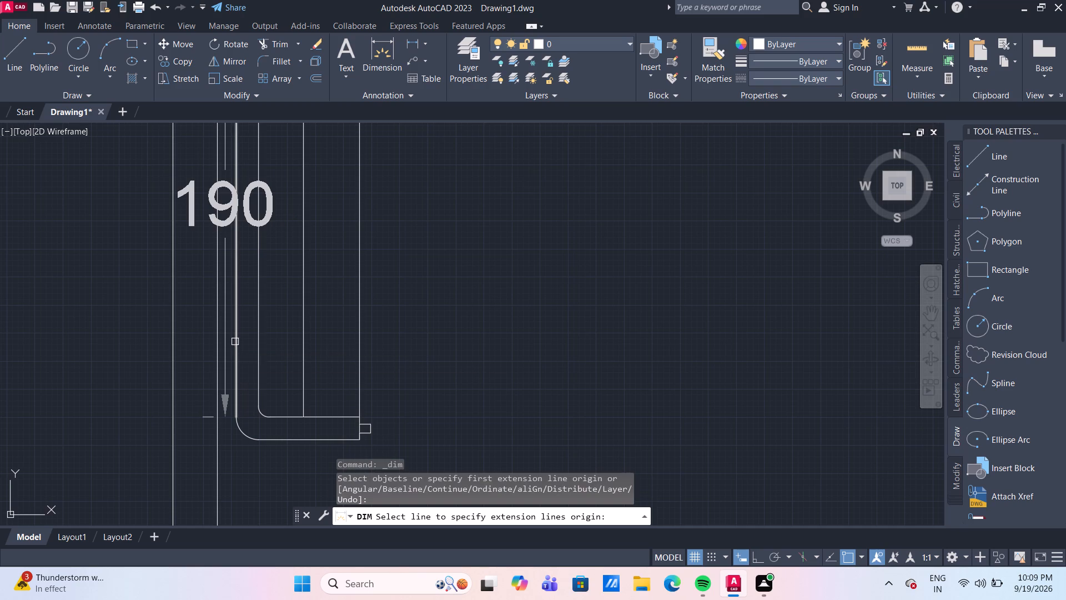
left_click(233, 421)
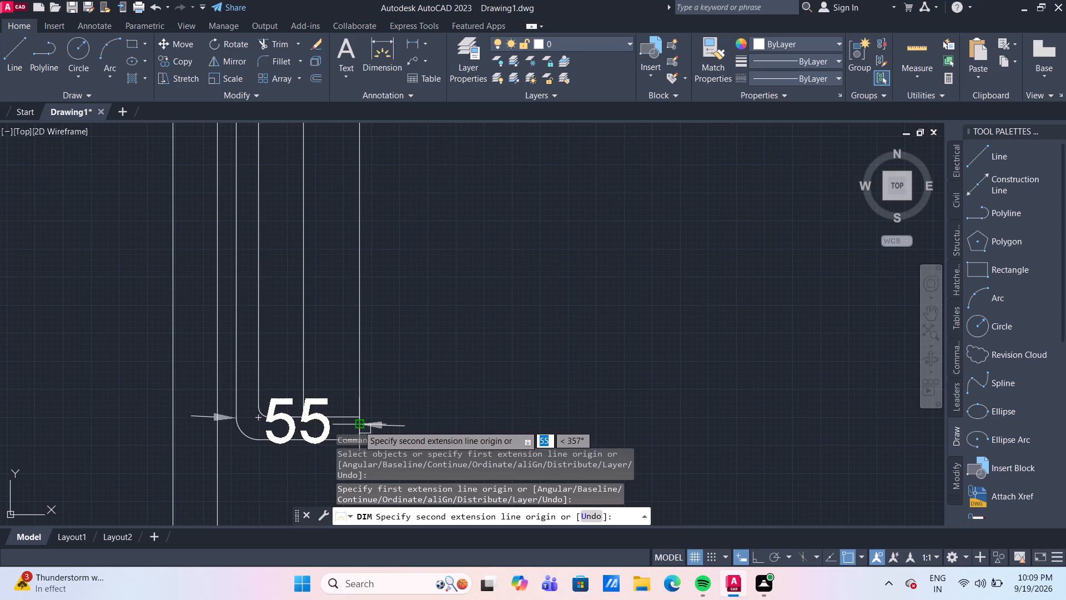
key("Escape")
Quick-measure the distances around the copied shape's lower end and the surrounding room walls.
scroll(429, 378, "down", 1)
middle_click_drag(429, 378, 412, 331)
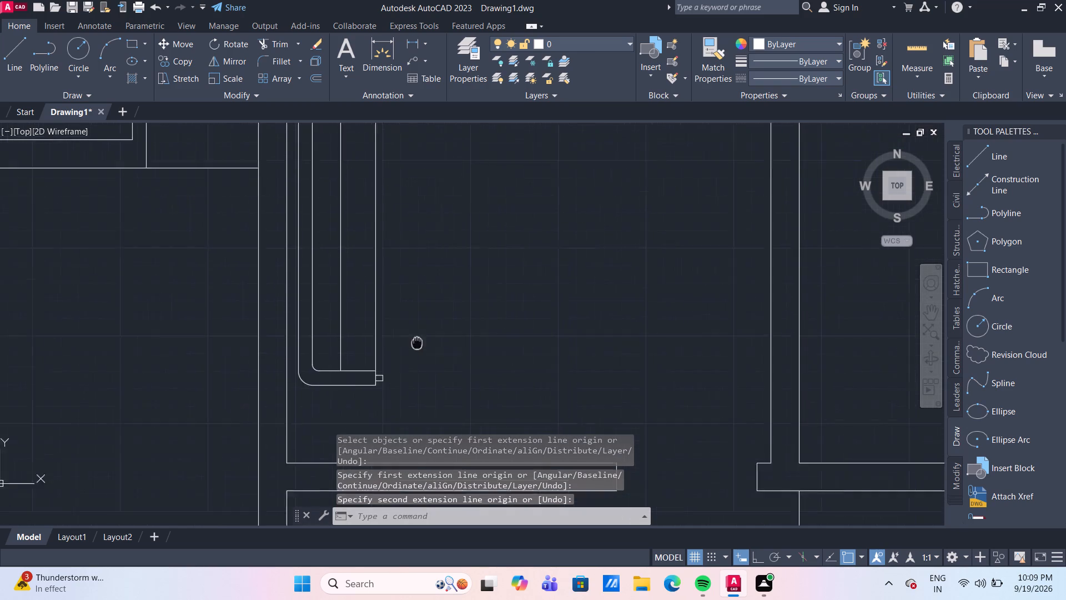
middle_click_drag(412, 331, 379, 249)
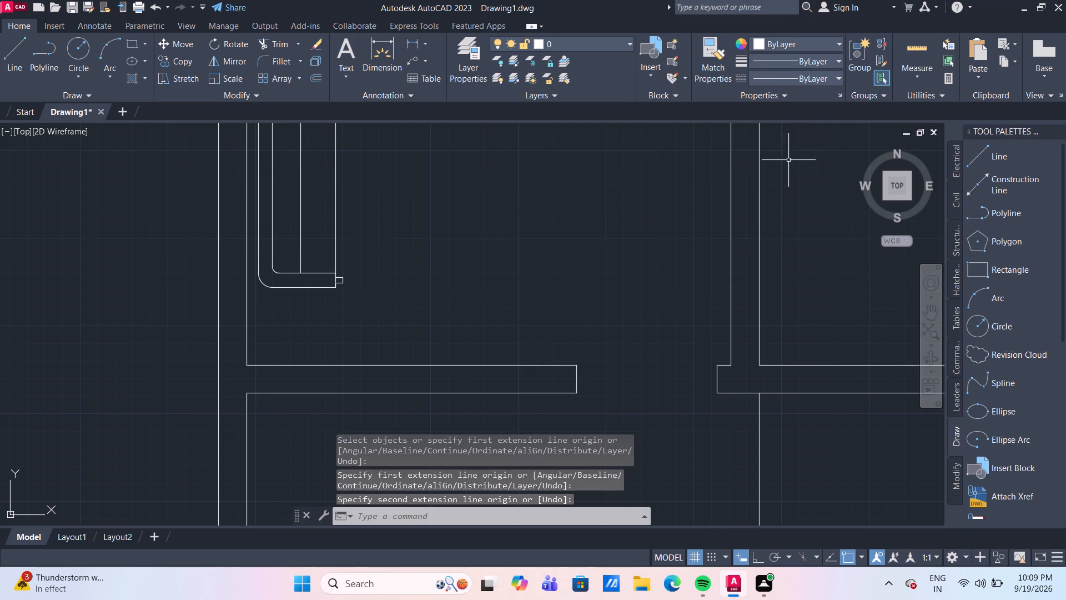
left_click(929, 51)
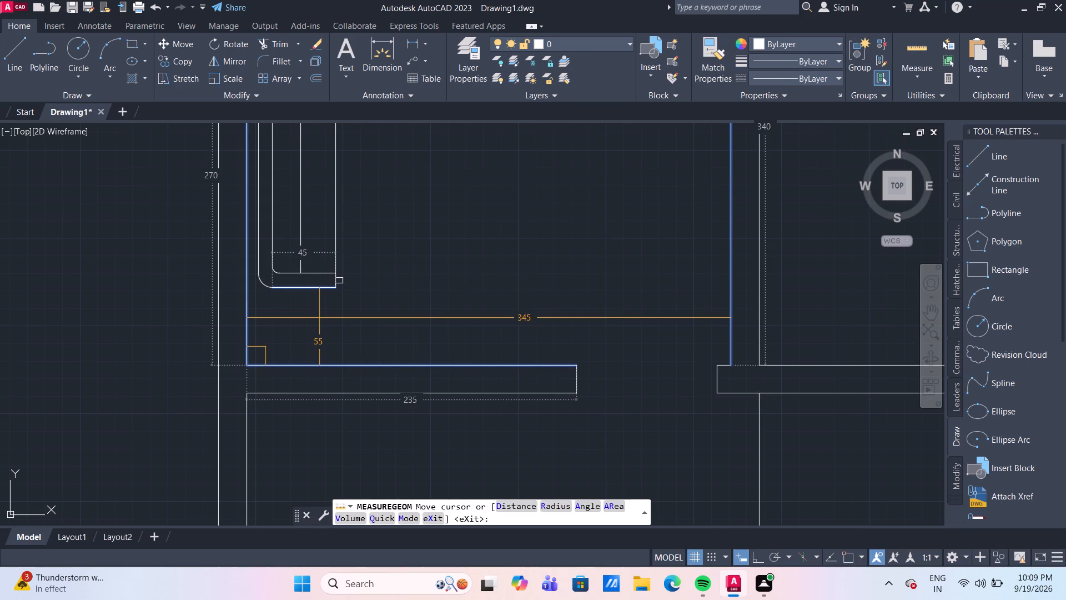
key("Escape")
Draw a 70 by 20 rectangle with fillet radius 0 across the long sides of the furniture shape in the room.
middle_click_drag(375, 229, 381, 338)
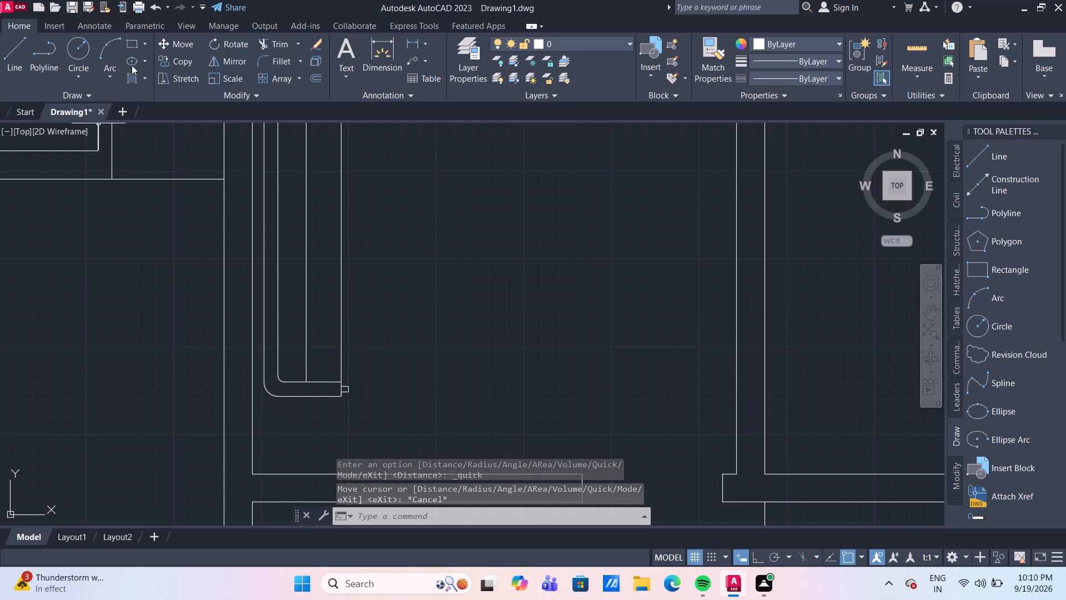
left_click(126, 40)
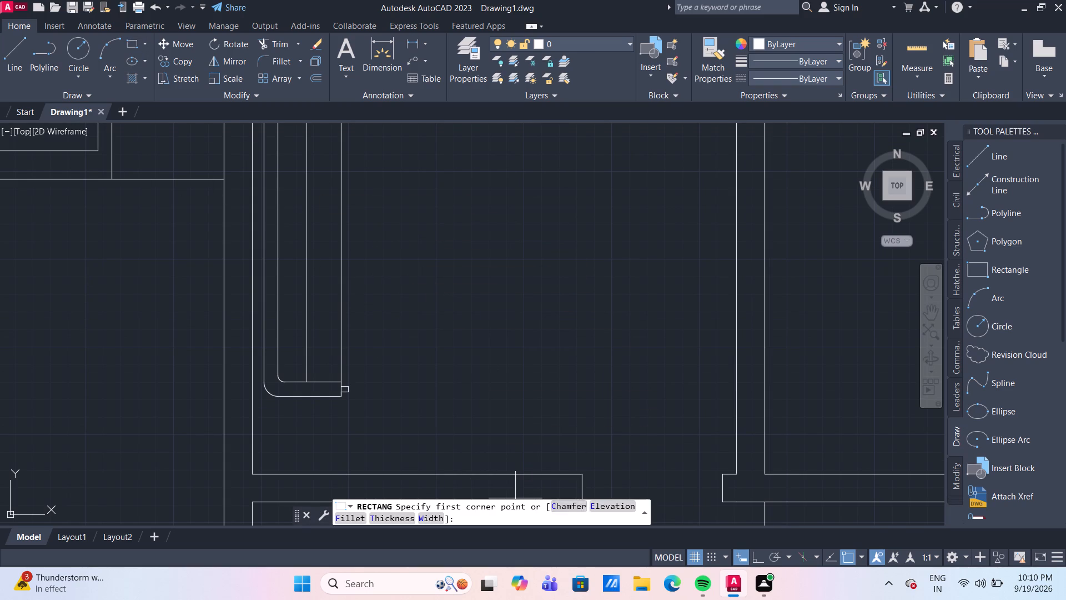
left_click(356, 516)
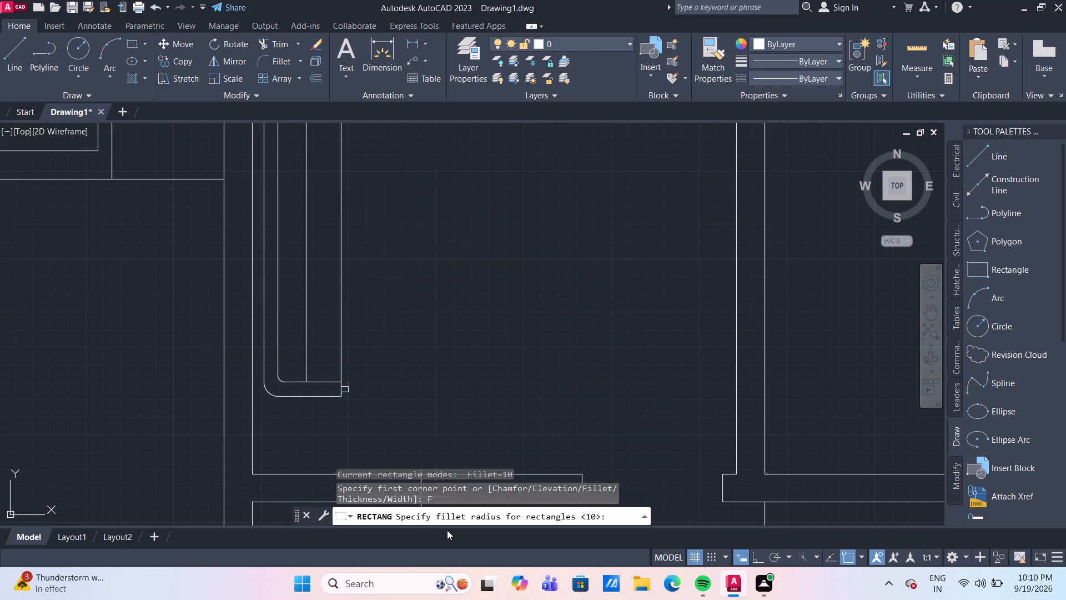
key("0")
key("Return")
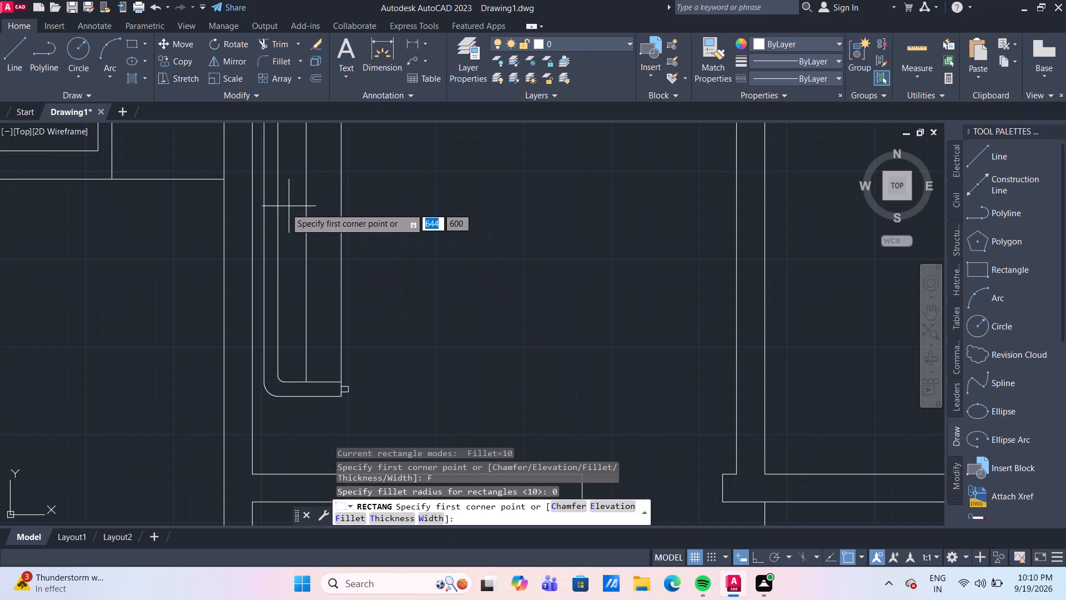
scroll(260, 192, "up", 2)
left_click(255, 192)
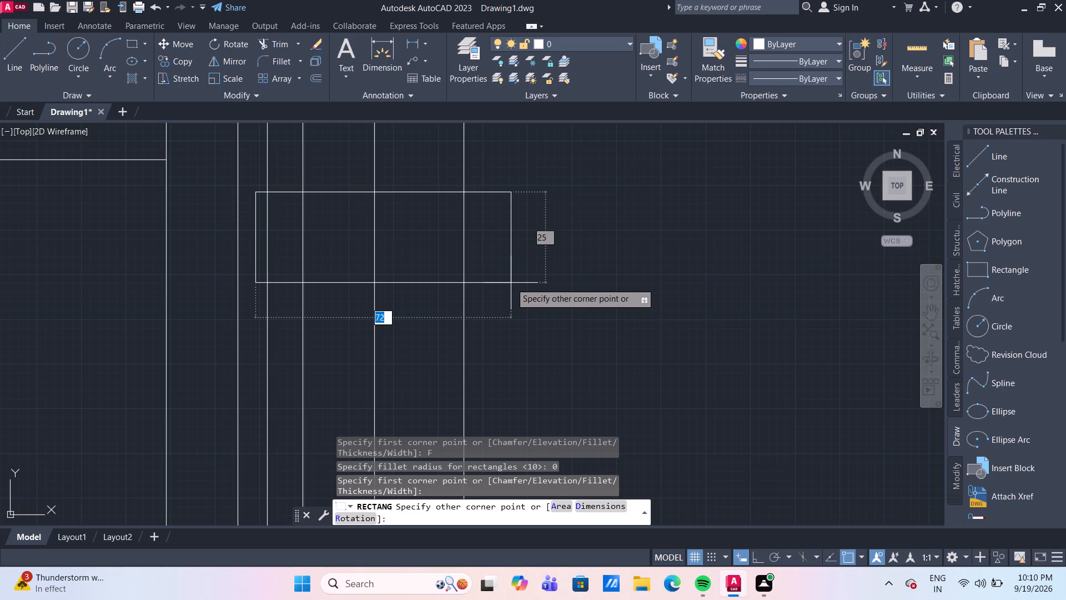
key("7")
key("0")
key("Tab")
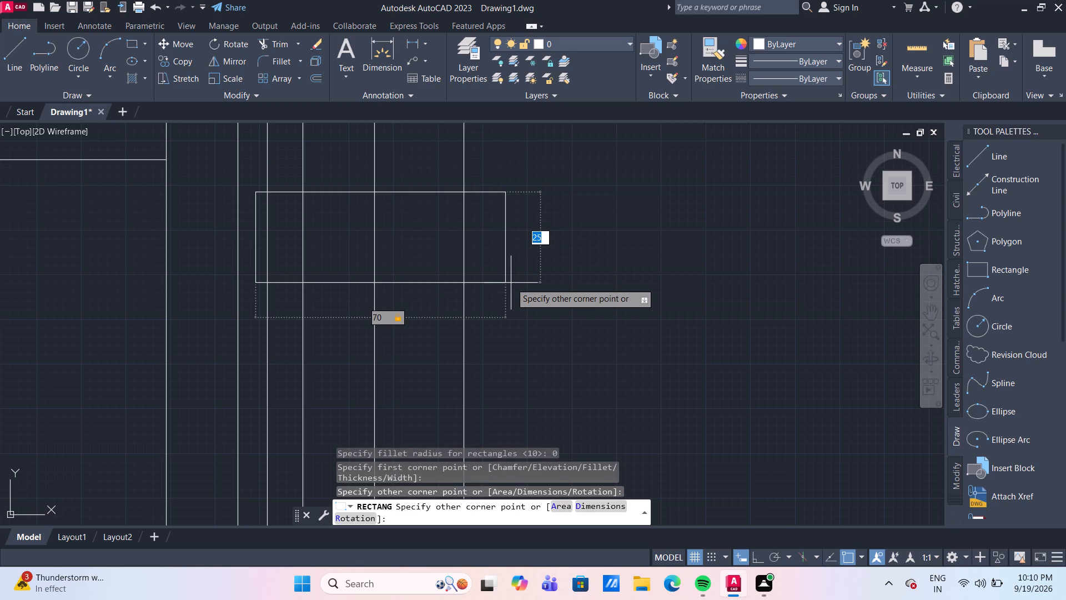
type("20")
key("Return")
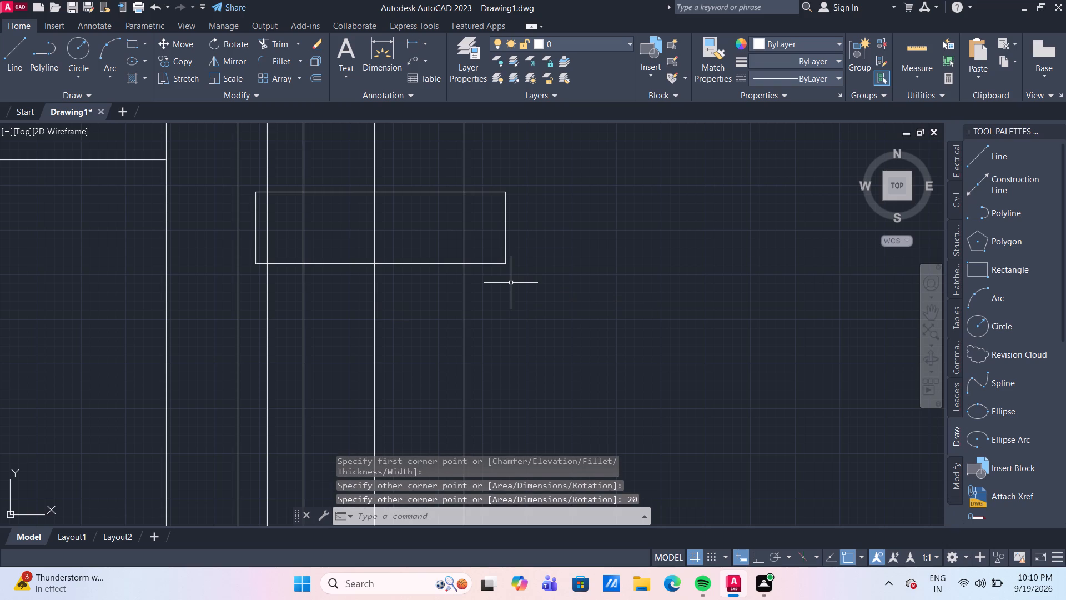
Trim away the furniture's vertical lines inside the new rectangle using a fence across them.
type("TTR")
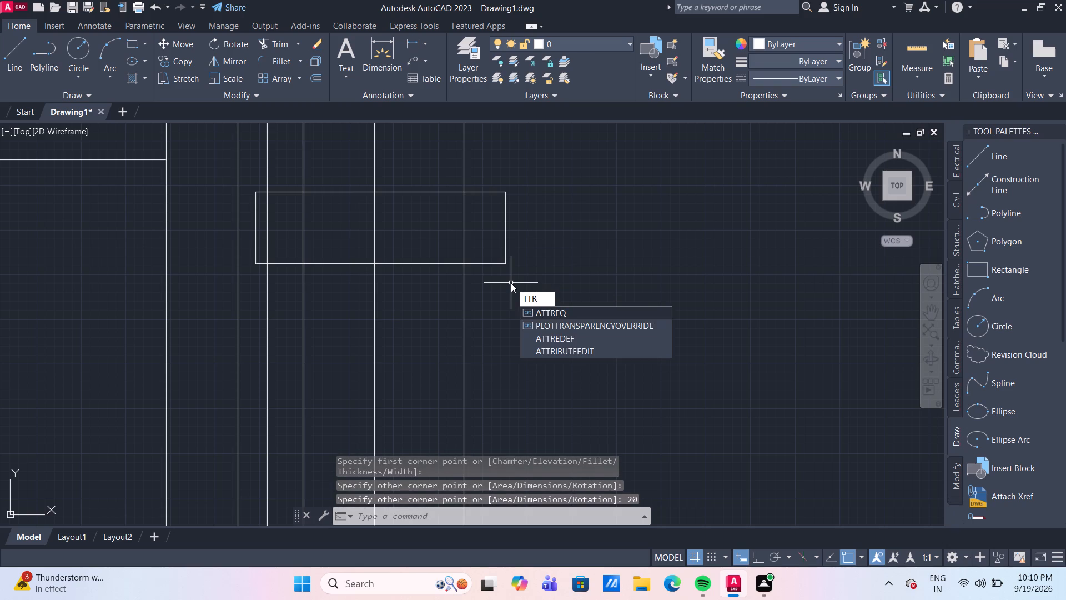
key("BackSpace")
key("BackSpace")
key("r")
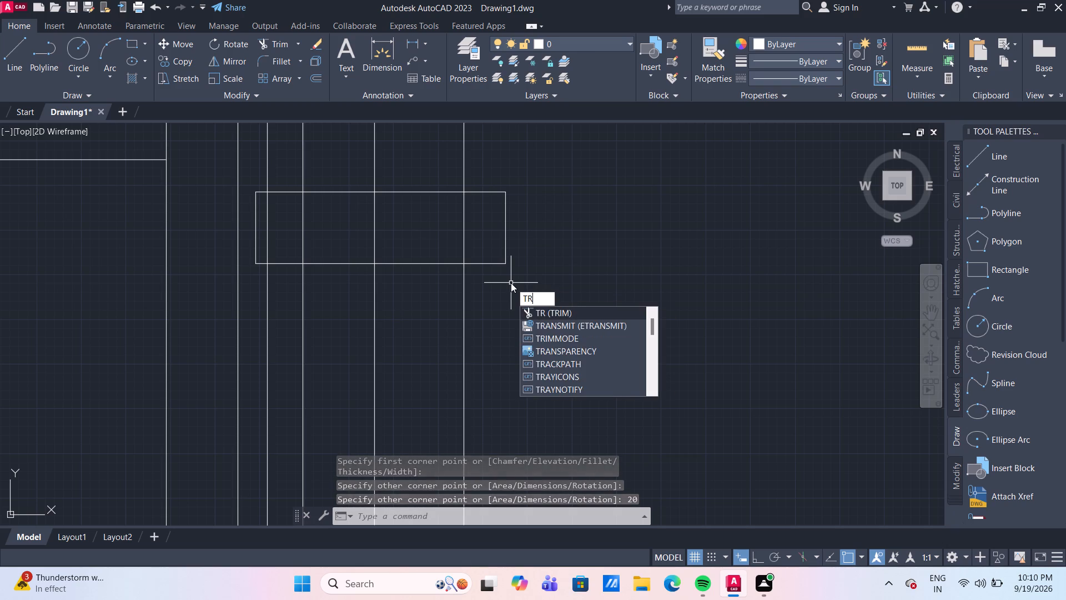
key("Return")
left_click(262, 224)
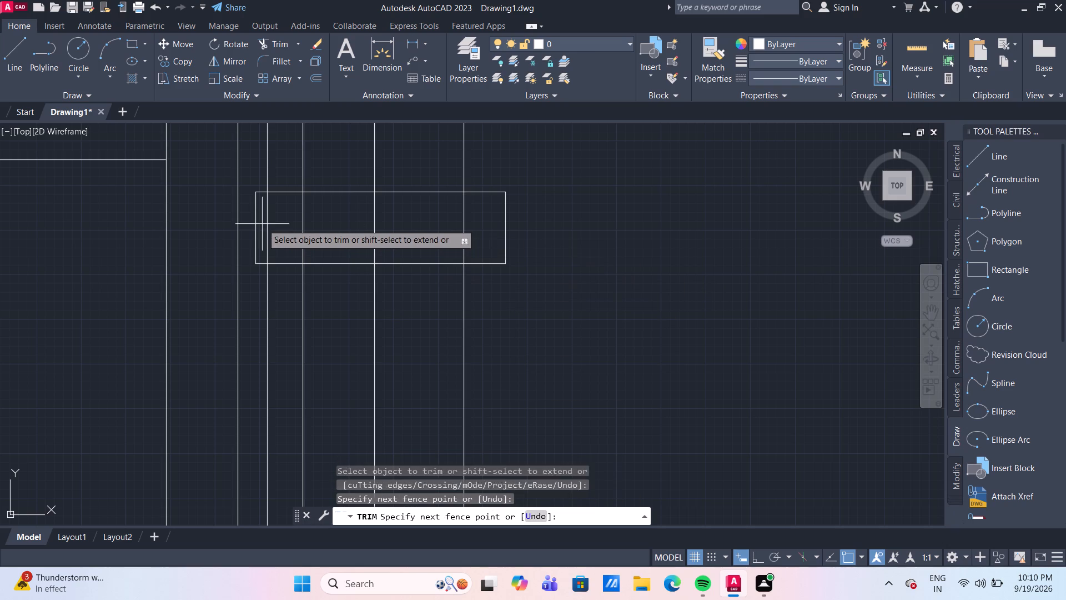
left_click(481, 222)
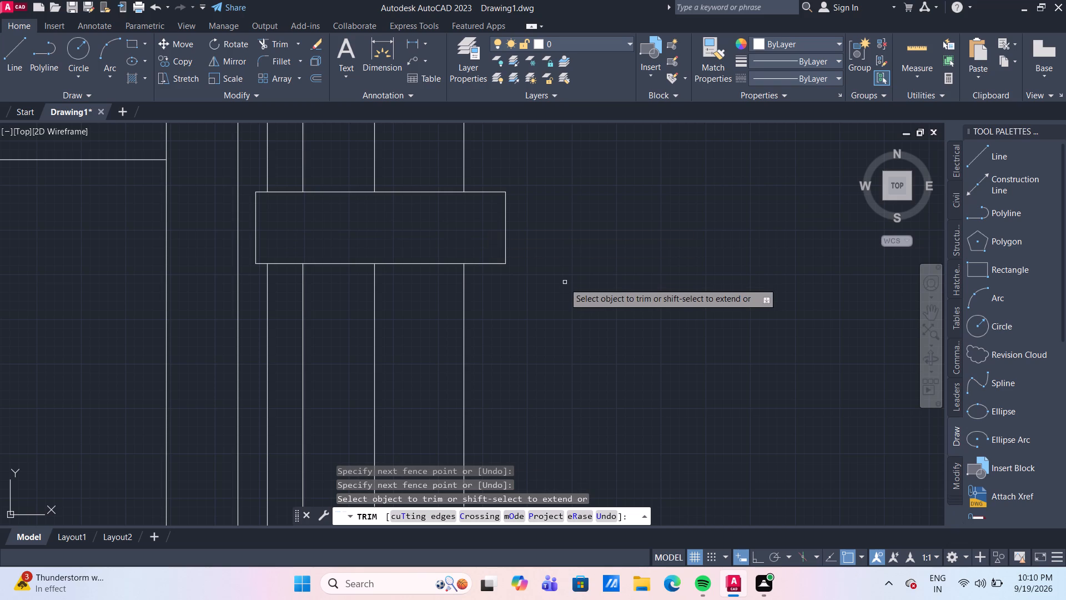
key("Escape")
Erase the 70 by 20 cutting rectangle.
left_click_drag(551, 294, 542, 282)
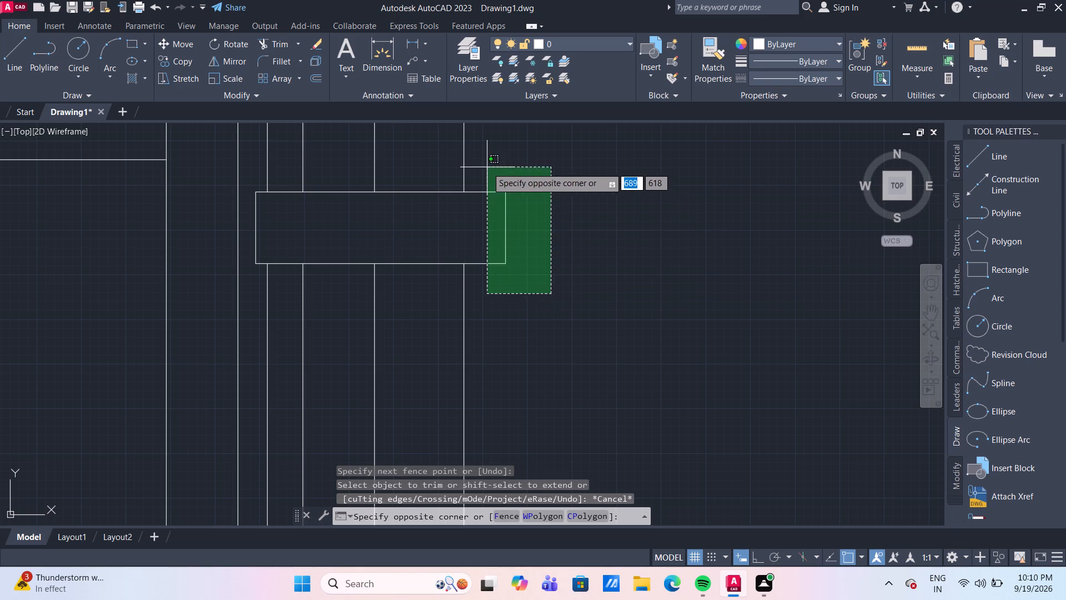
left_click(487, 167)
key("Delete")
Move the furniture's lower part up by its right line's endpoint onto the upper part's endpoint, closing the gap.
scroll(516, 212, "down", 2)
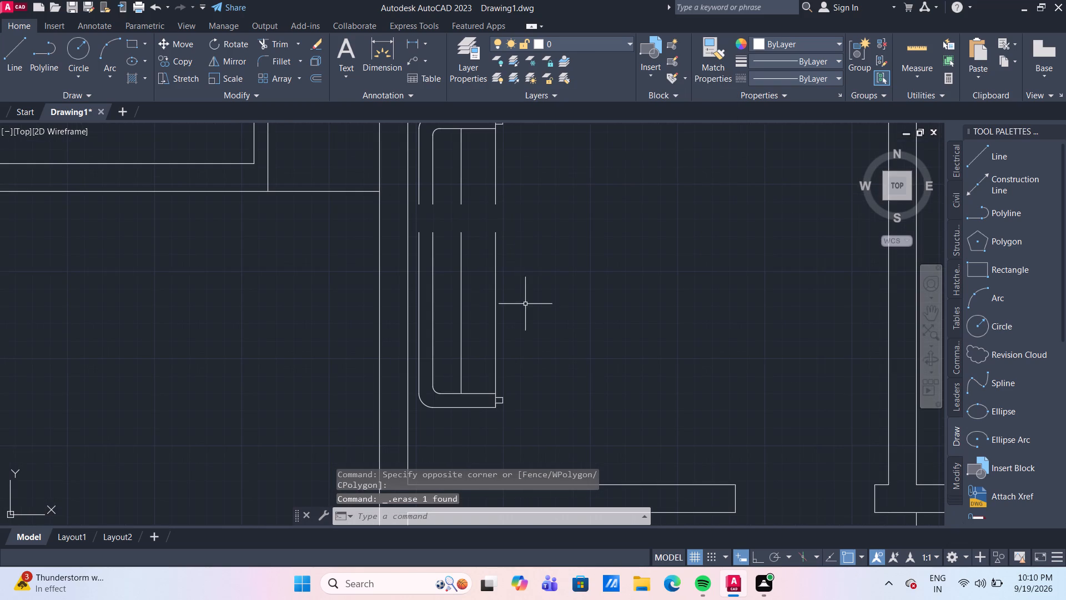
left_click(520, 427)
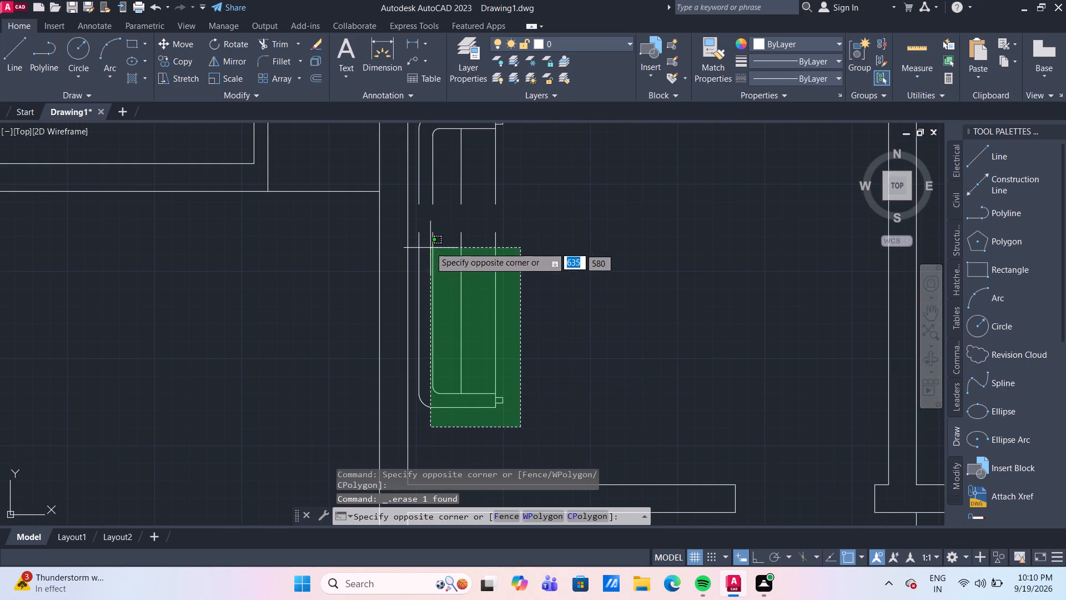
left_click(413, 220)
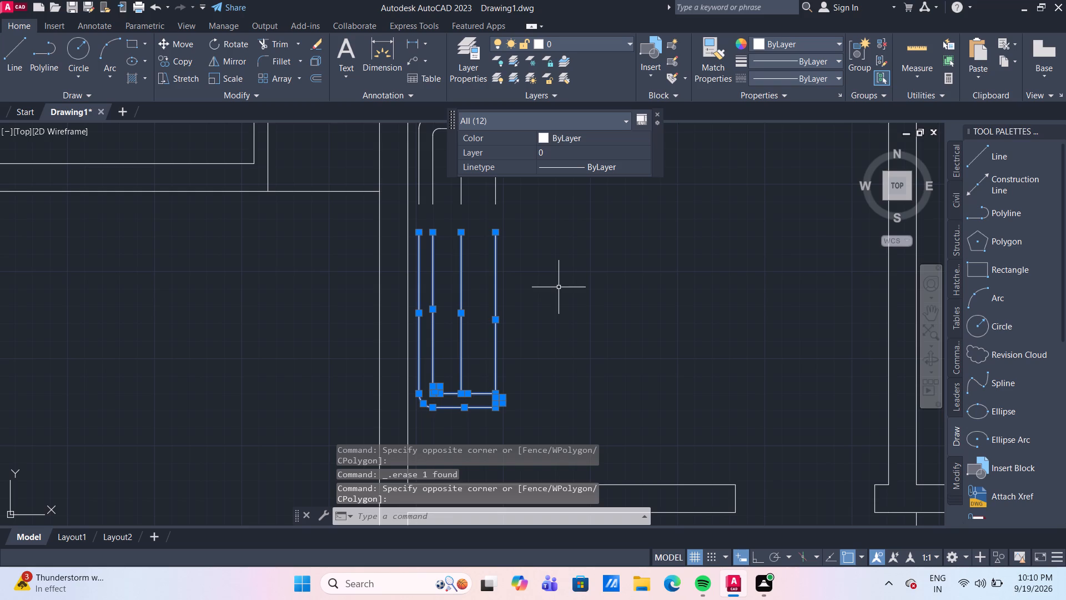
key("m")
key("Return")
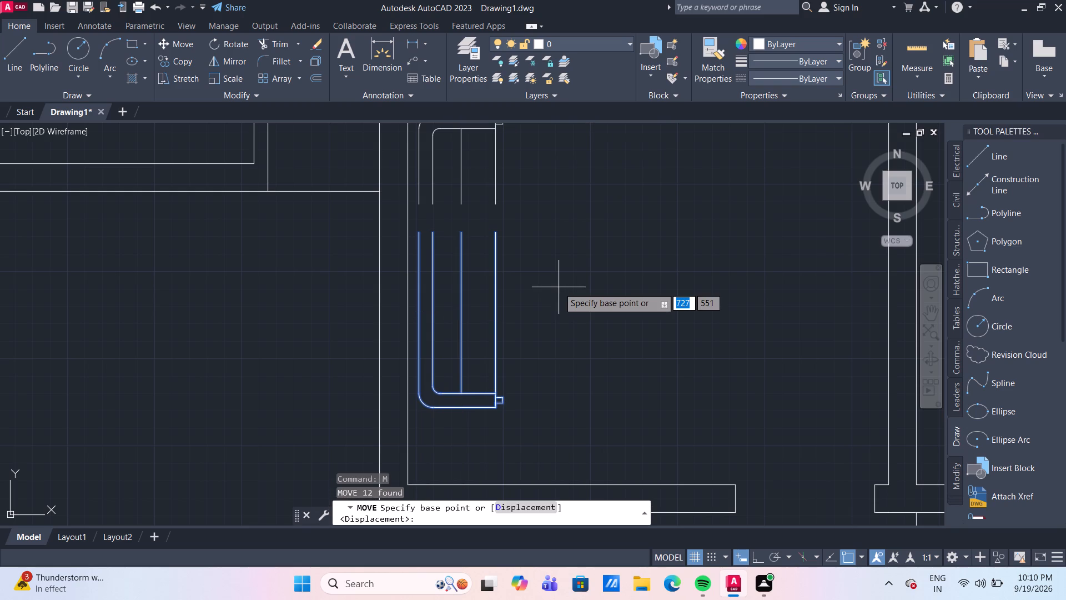
scroll(516, 227, "up", 1)
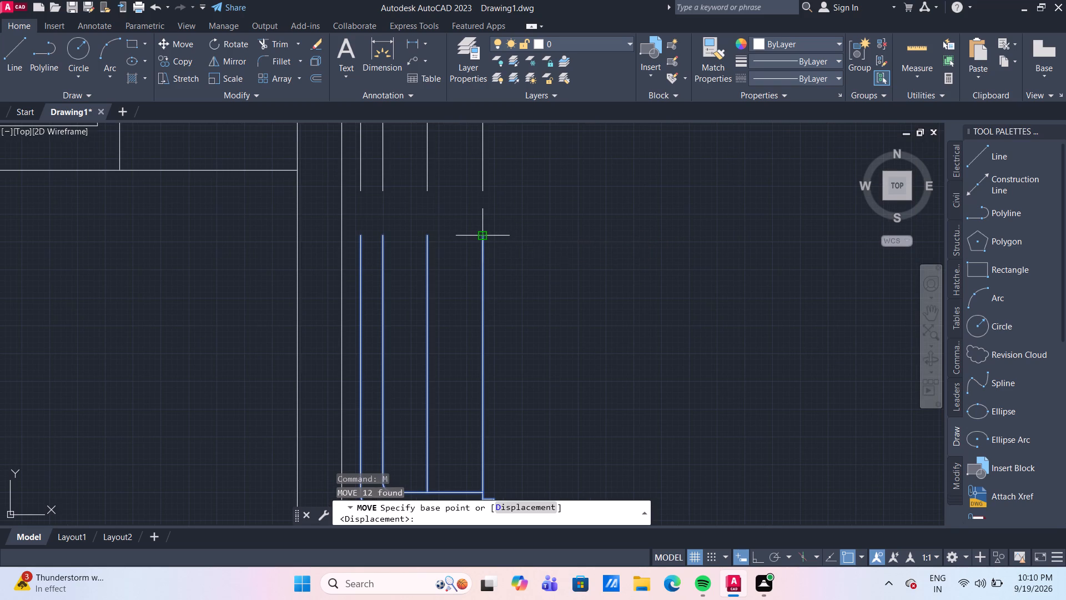
left_click(486, 239)
left_click(486, 194)
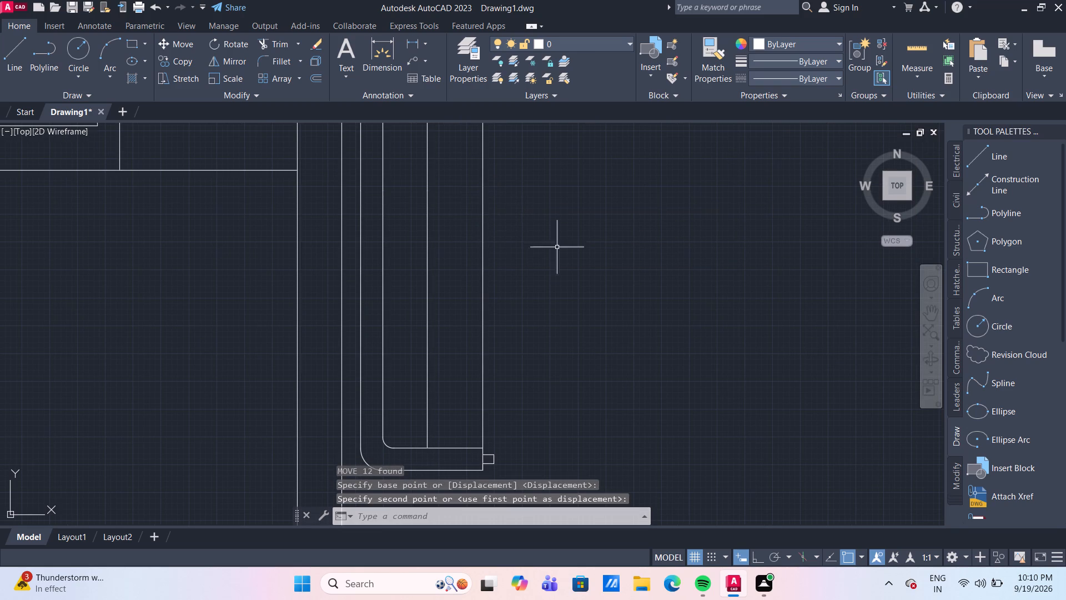
Copy the whole shortened furniture shape from a point on its middle line to the empty area beyond the original shape outside the plan.
scroll(568, 254, "down", 3)
scroll(575, 302, "up", 1)
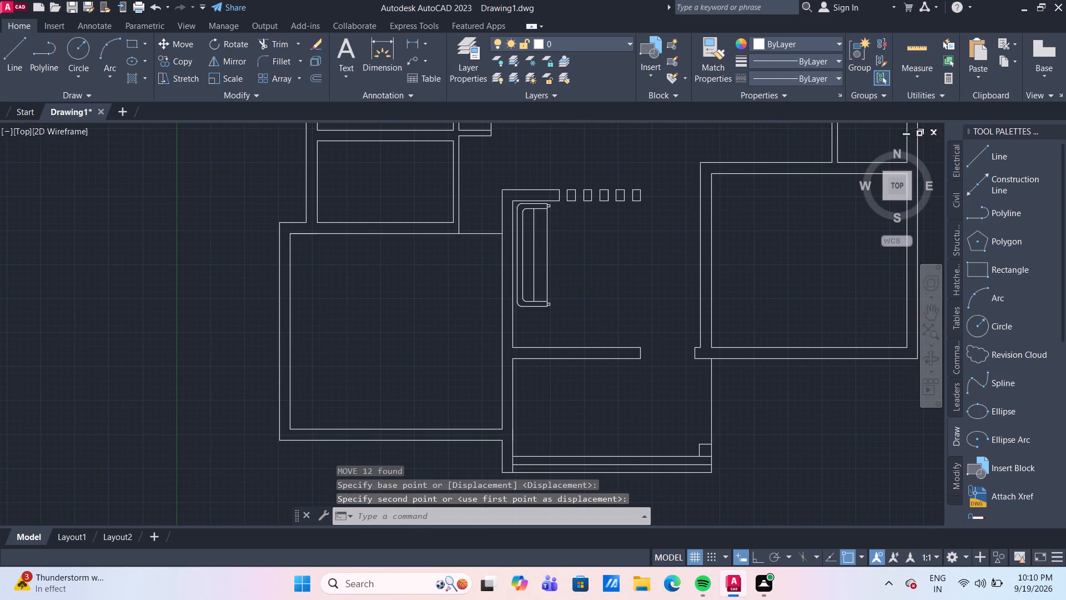
middle_click_drag(576, 302, 577, 321)
left_click(551, 351)
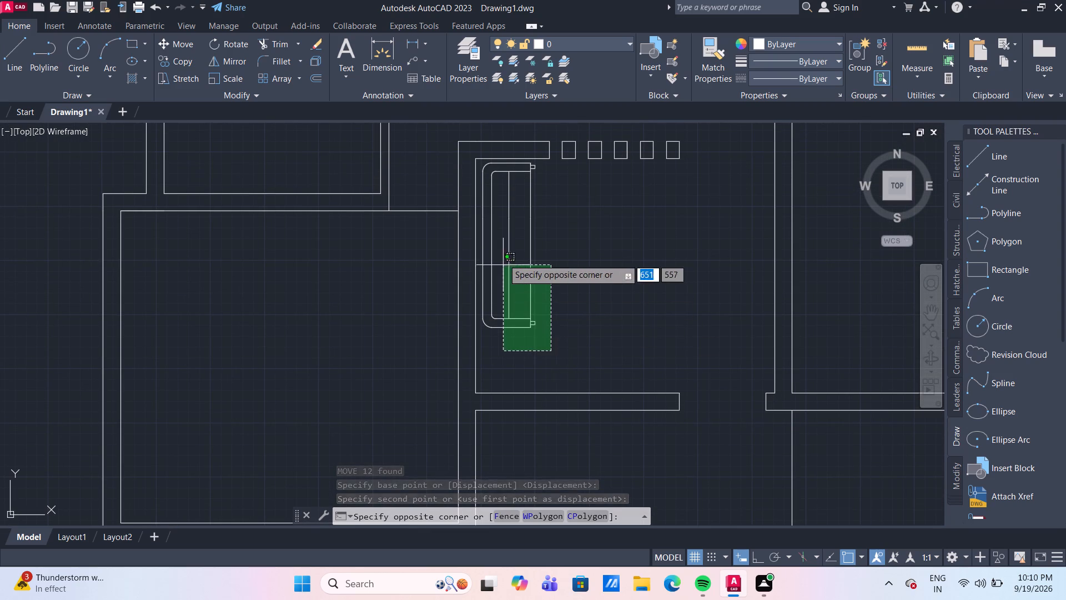
scroll(491, 222, "up", 2)
scroll(491, 221, "down", 1)
middle_click_drag(490, 174, 482, 215)
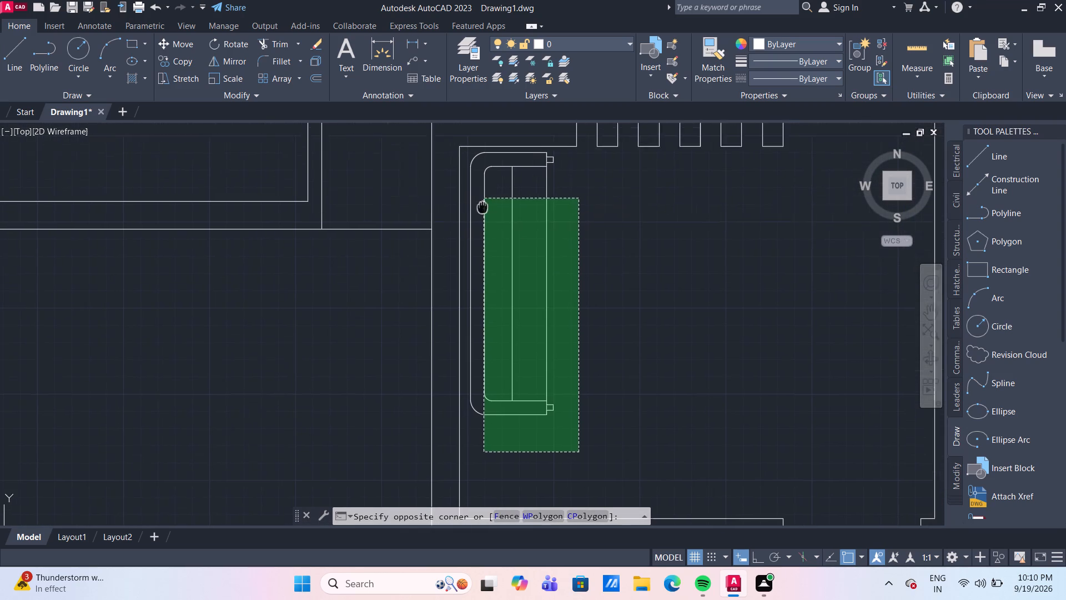
middle_click_drag(482, 215, 482, 219)
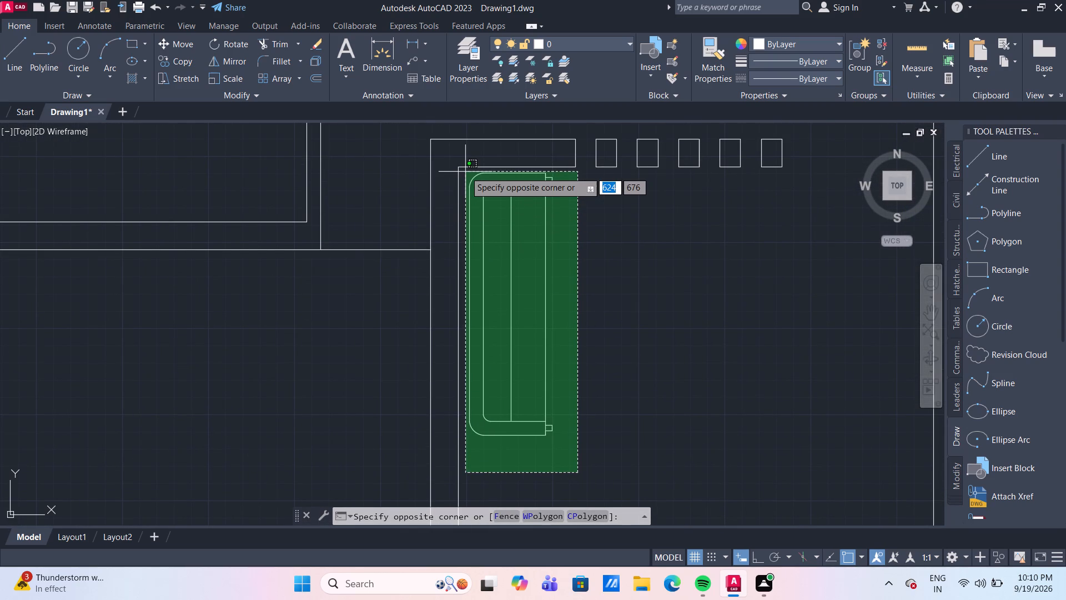
left_click(465, 172)
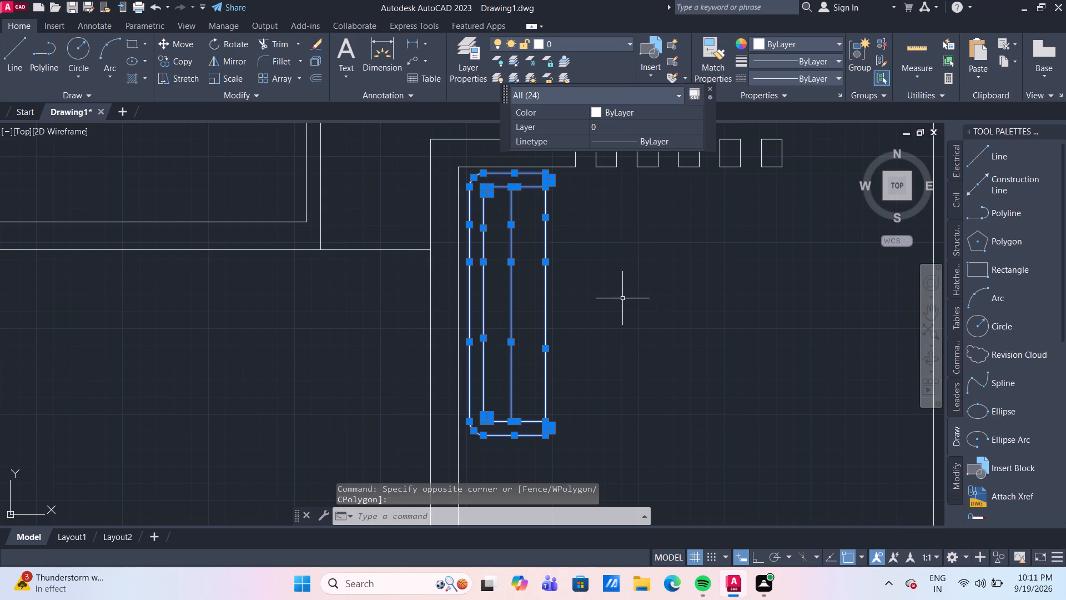
type("CO")
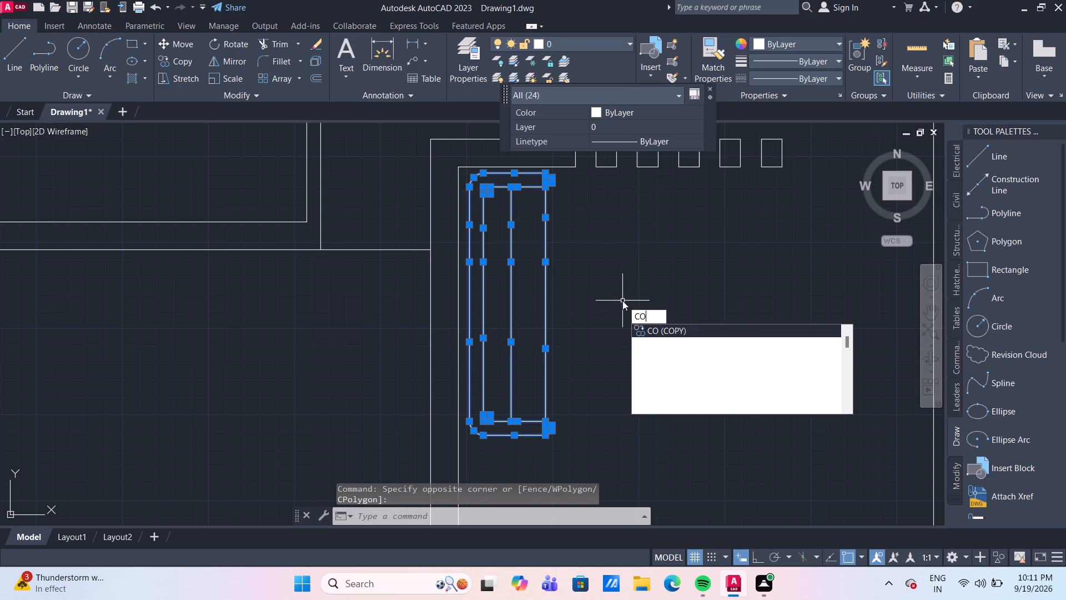
key("Return")
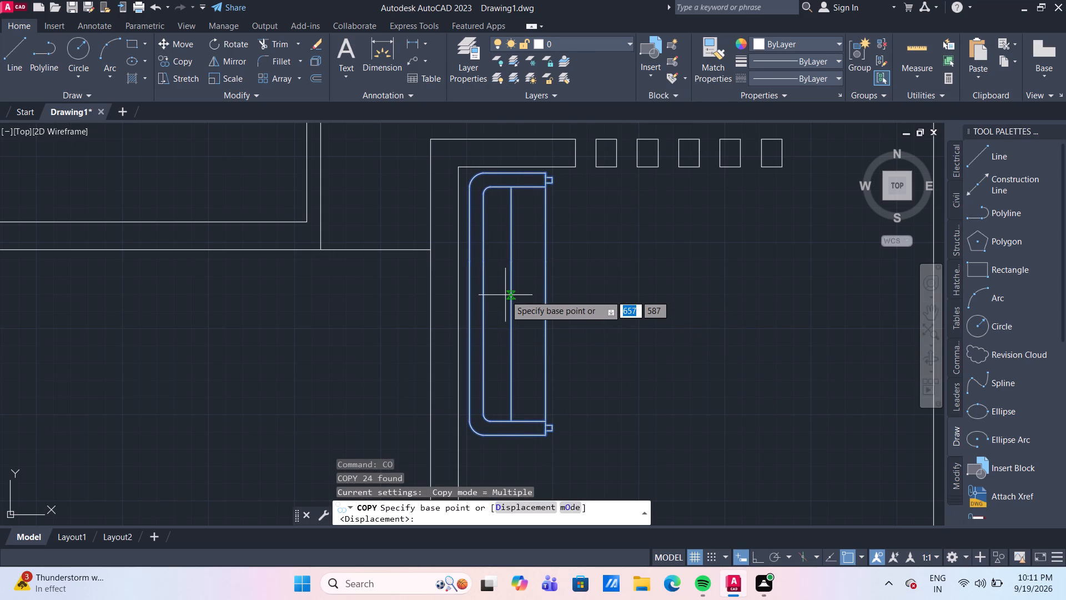
left_click(512, 330)
scroll(663, 334, "down", 4)
middle_click_drag(663, 334, 387, 314)
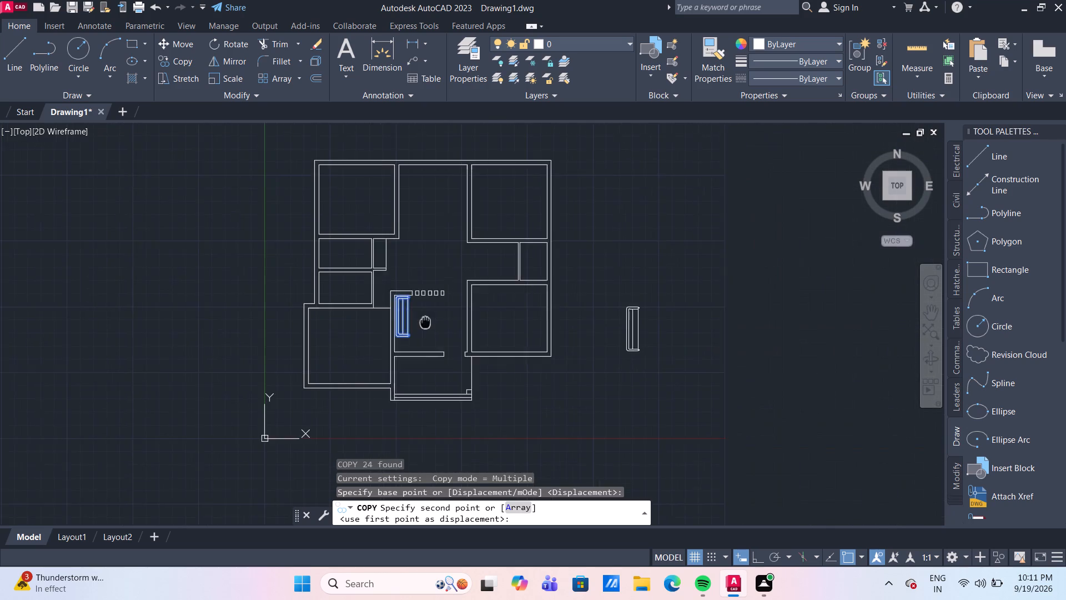
middle_click_drag(387, 314, 382, 313)
scroll(614, 323, "up", 1)
left_click(639, 328)
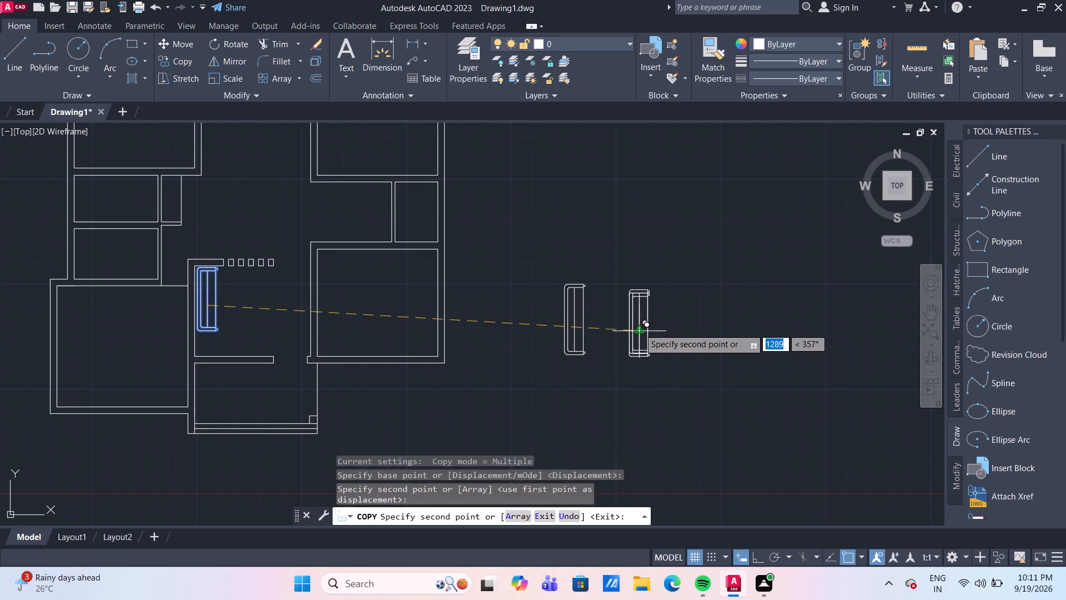
key("Escape")
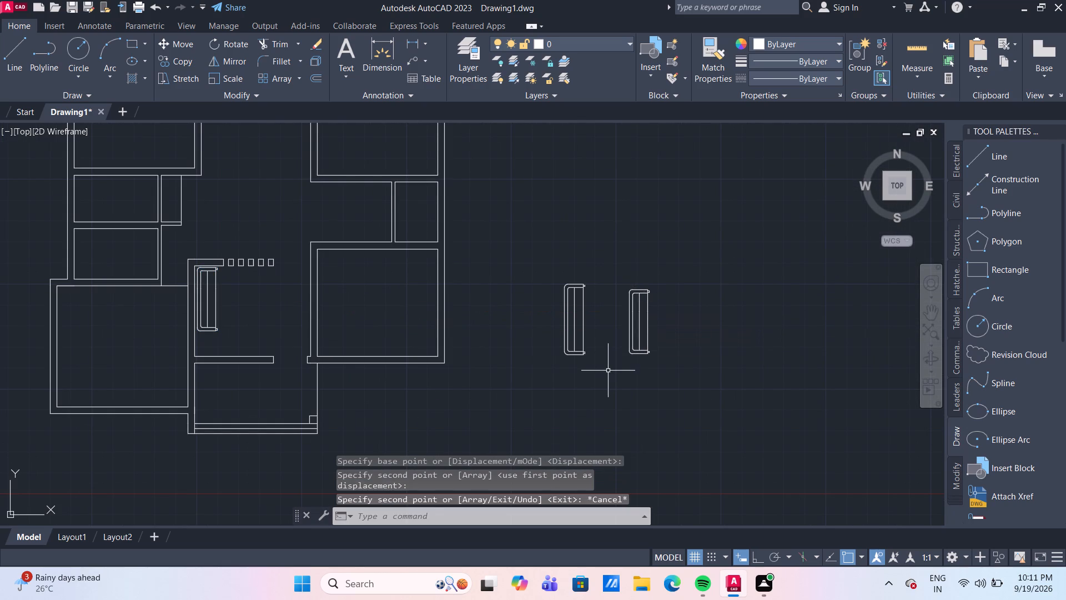
Erase the original longer furniture shape outside the plan, beside the new shortened copy.
left_click_drag(602, 371, 586, 337)
left_click(548, 249)
key("Delete")
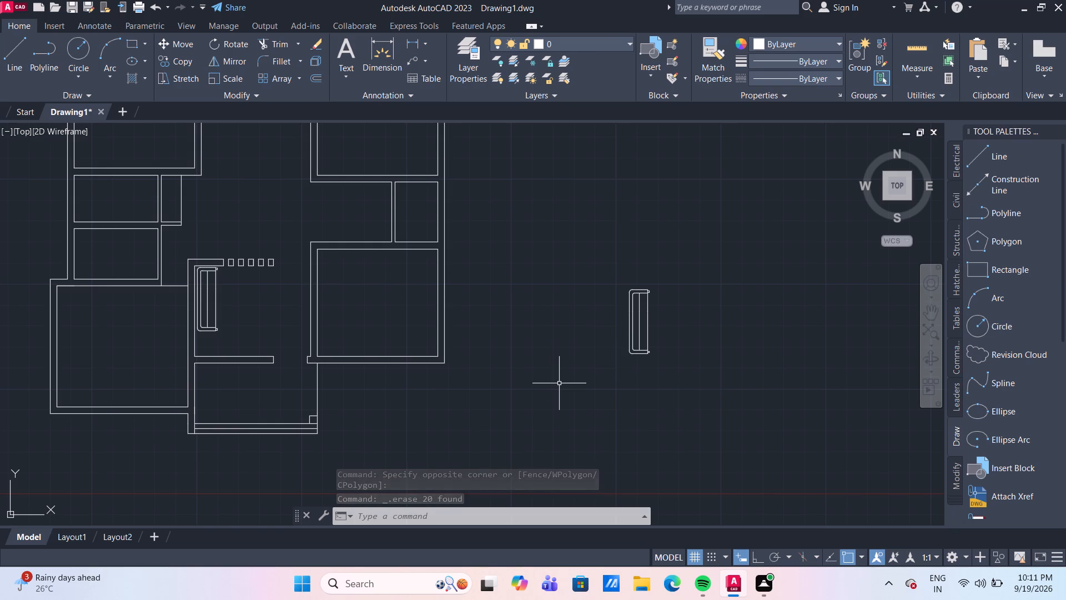
Rotate the shortened furniture shape outside the plan by 90° with Ortho on, using a base point beside the shape.
key("F8")
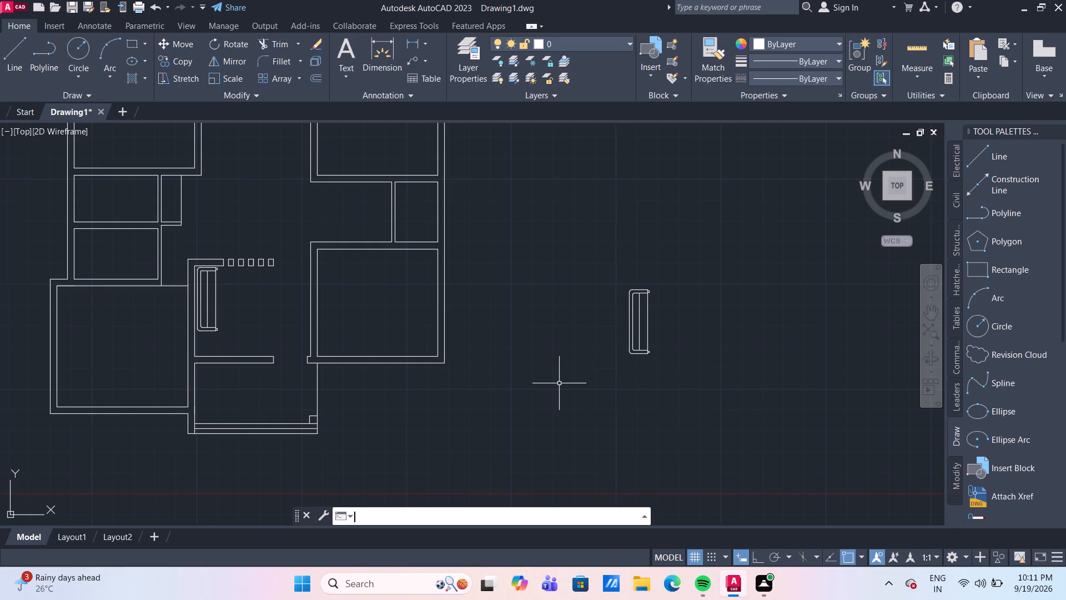
left_click_drag(703, 374, 690, 356)
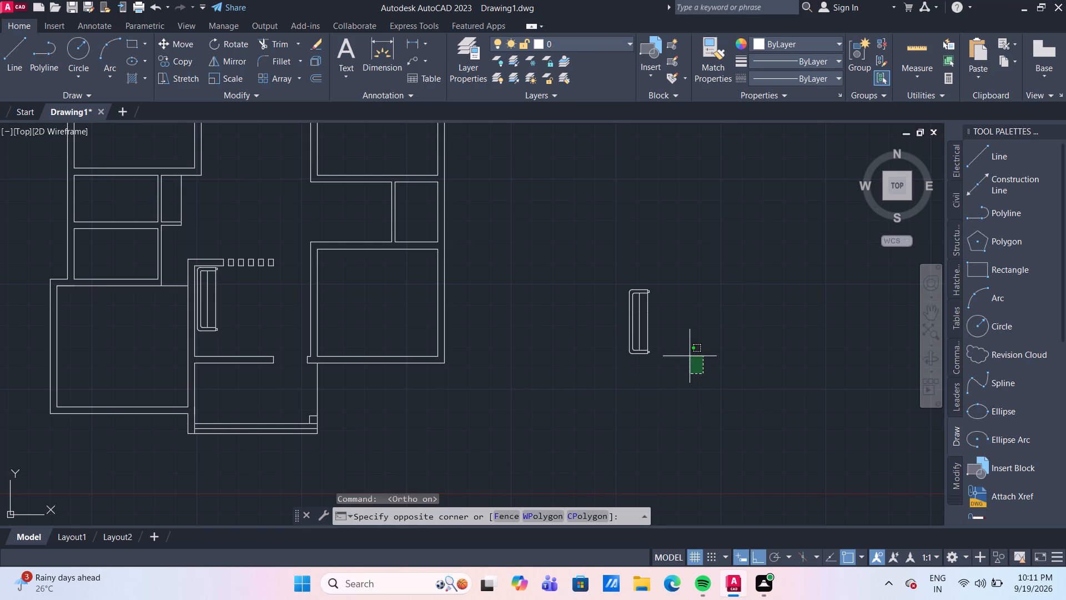
left_click(616, 244)
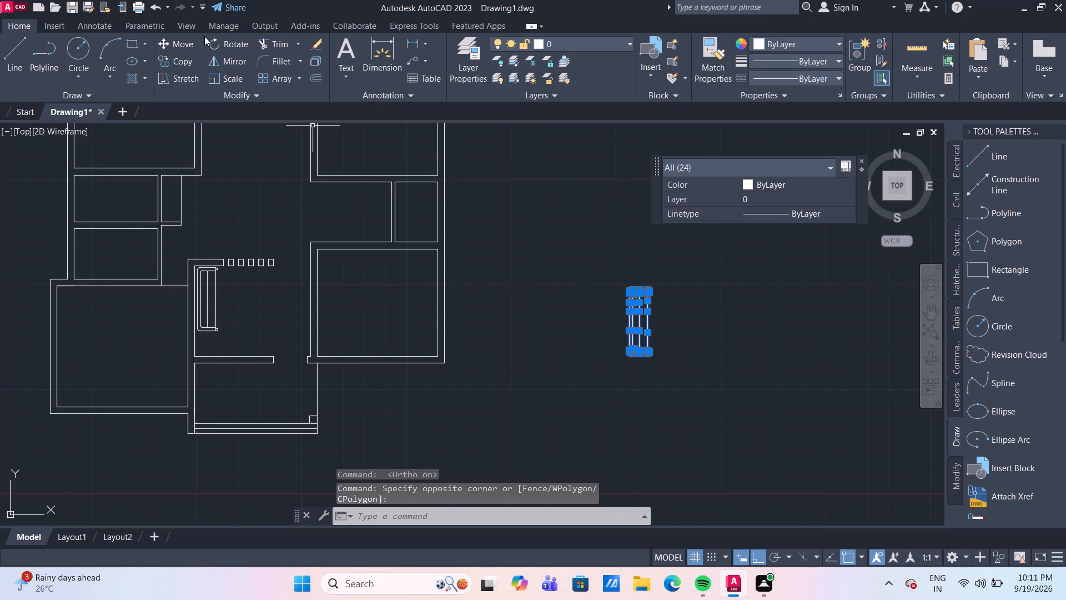
left_click(229, 42)
left_click(594, 289)
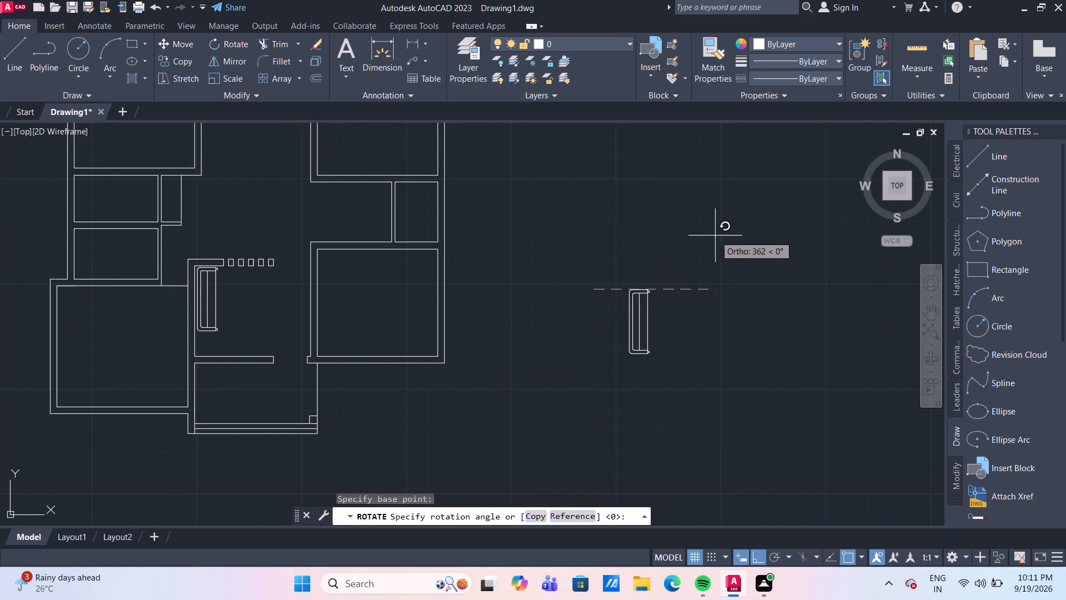
left_click(629, 224)
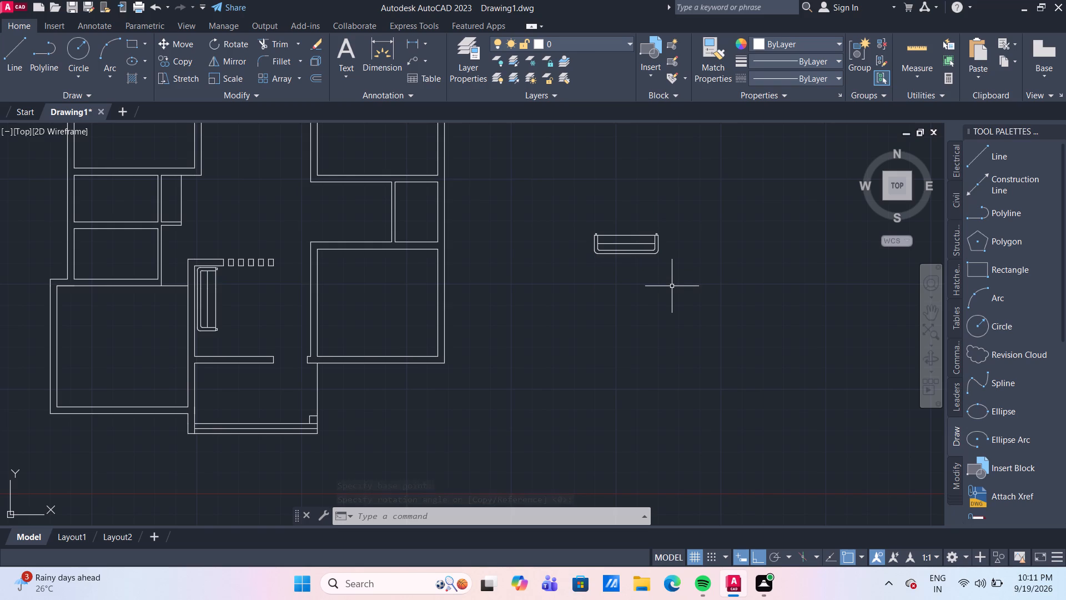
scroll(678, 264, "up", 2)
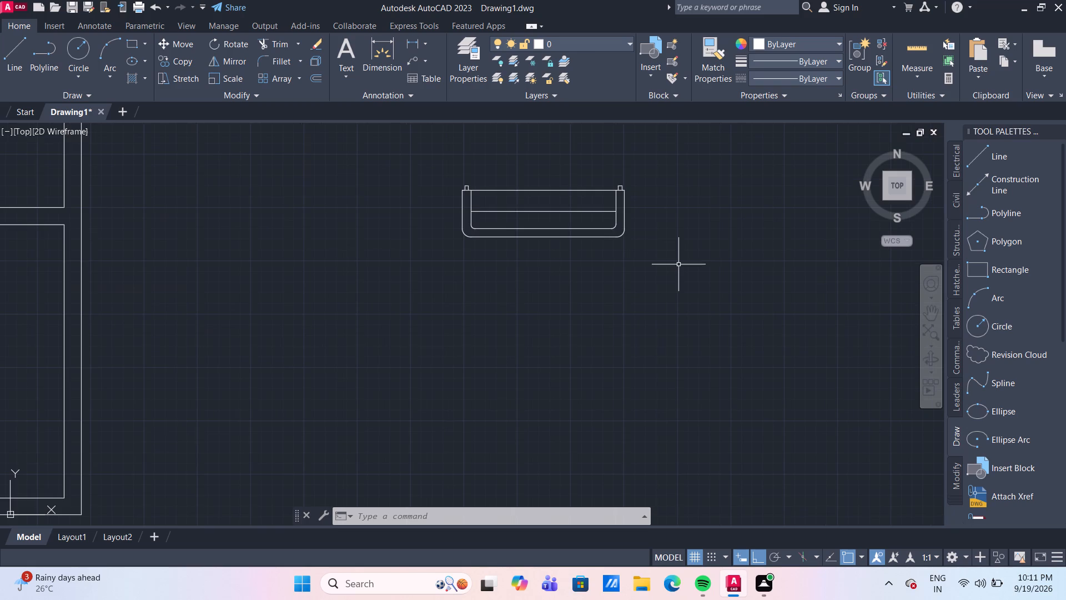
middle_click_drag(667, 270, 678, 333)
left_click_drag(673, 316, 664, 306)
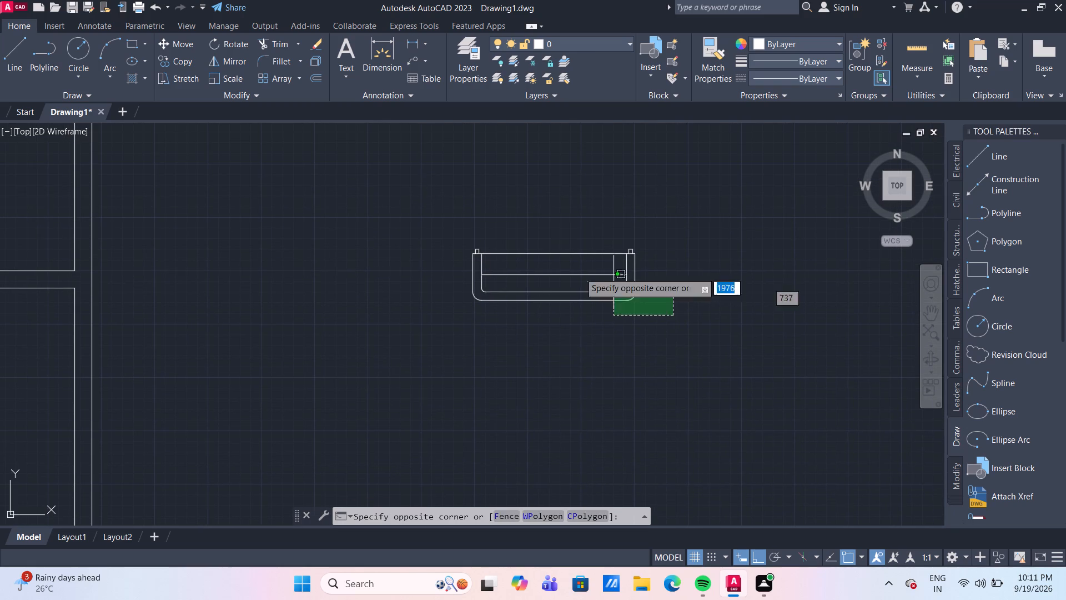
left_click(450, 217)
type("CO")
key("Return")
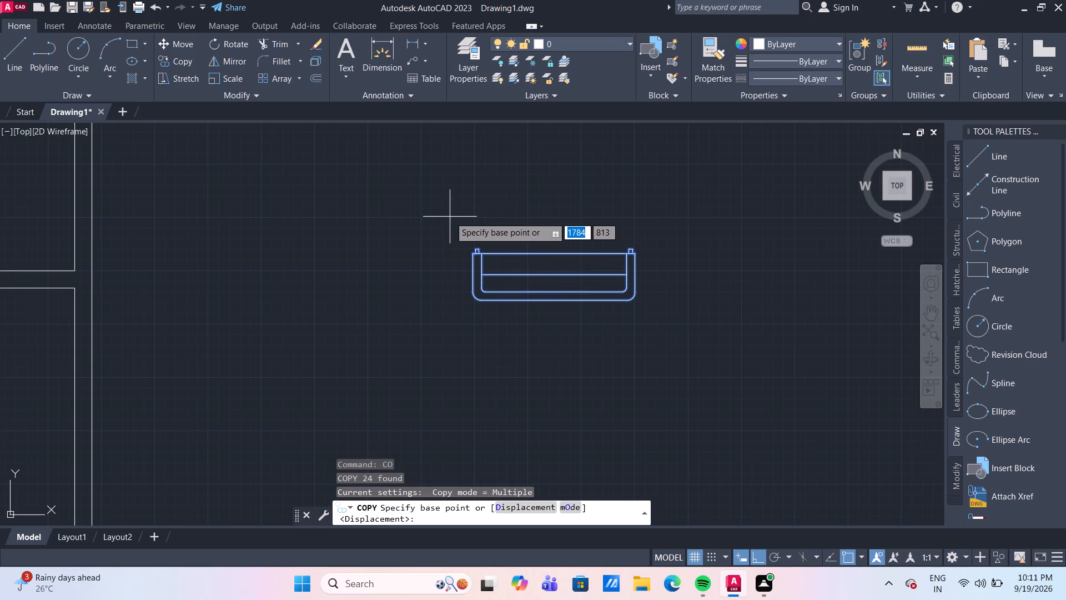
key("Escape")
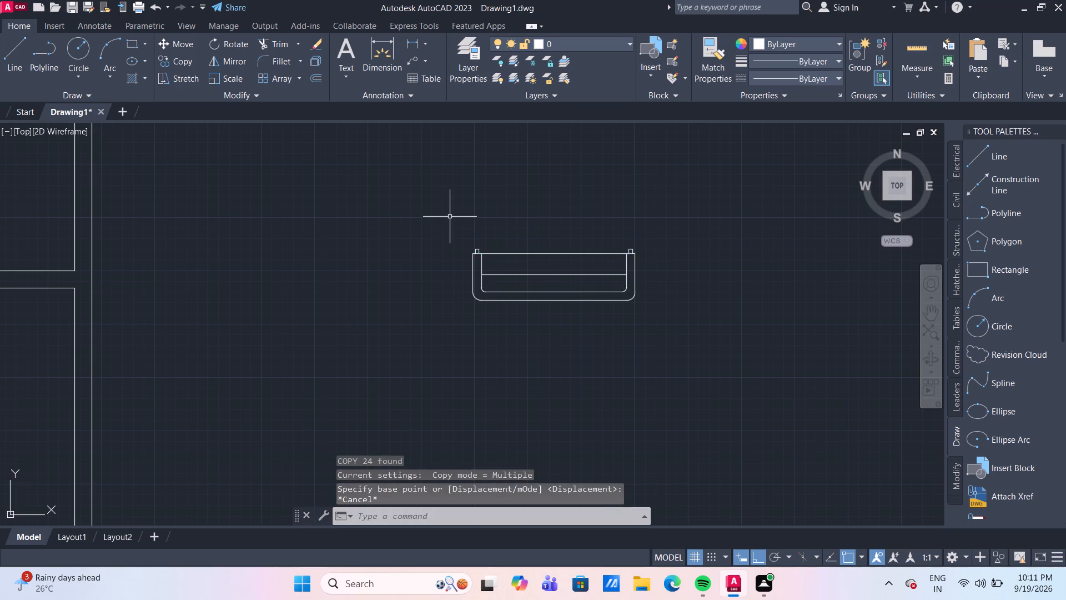
Move the rotated furniture shape by its middle line into the room with the vertical furniture piece, just above the room's lower wall.
left_click_drag(676, 325, 666, 316)
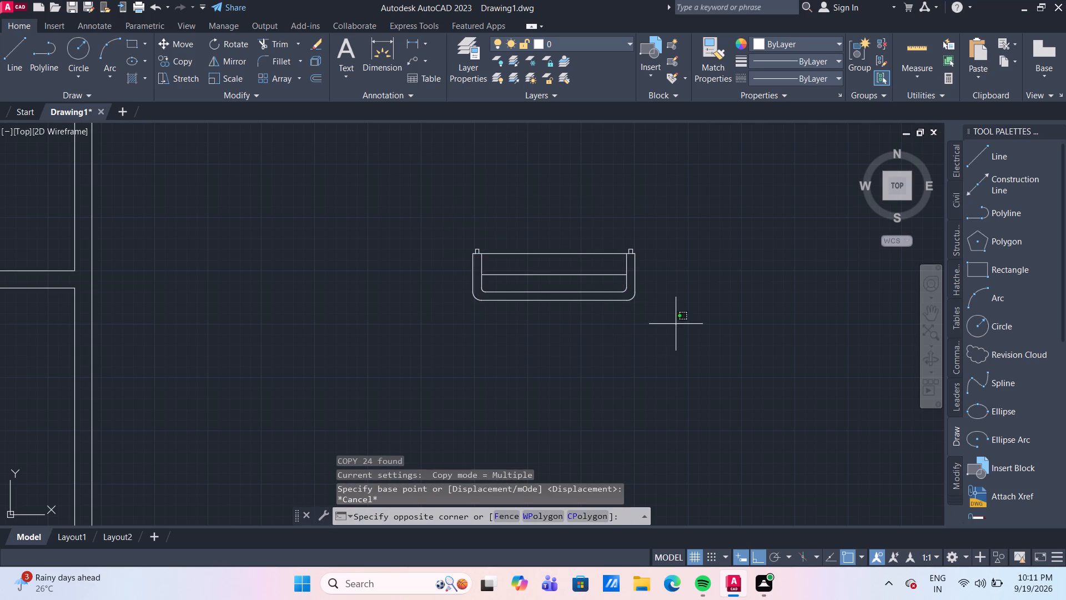
left_click_drag(666, 316, 640, 296)
left_click(452, 206)
key("m")
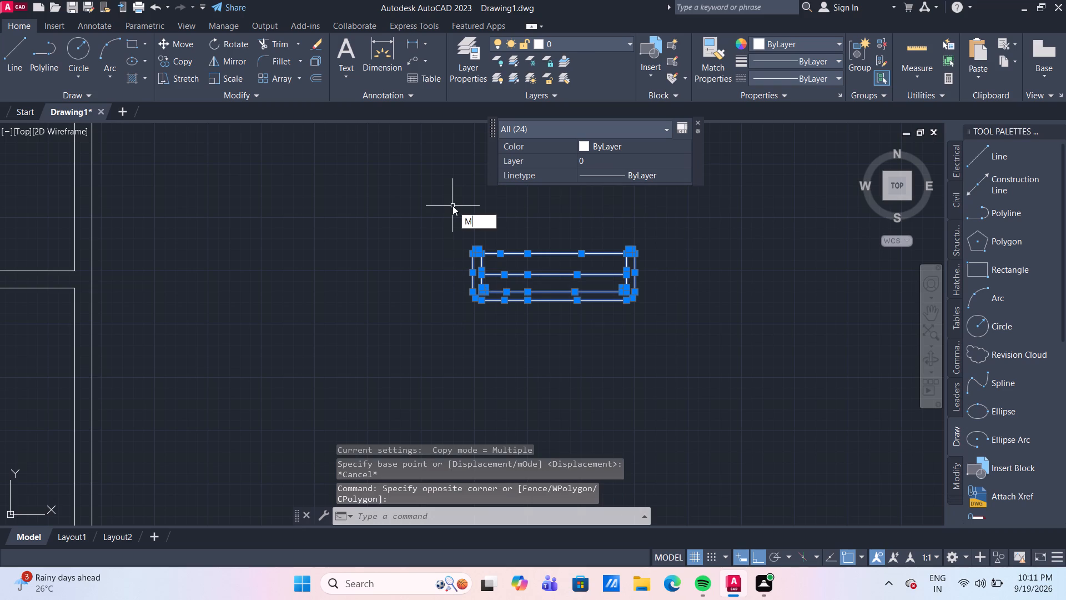
key("Return")
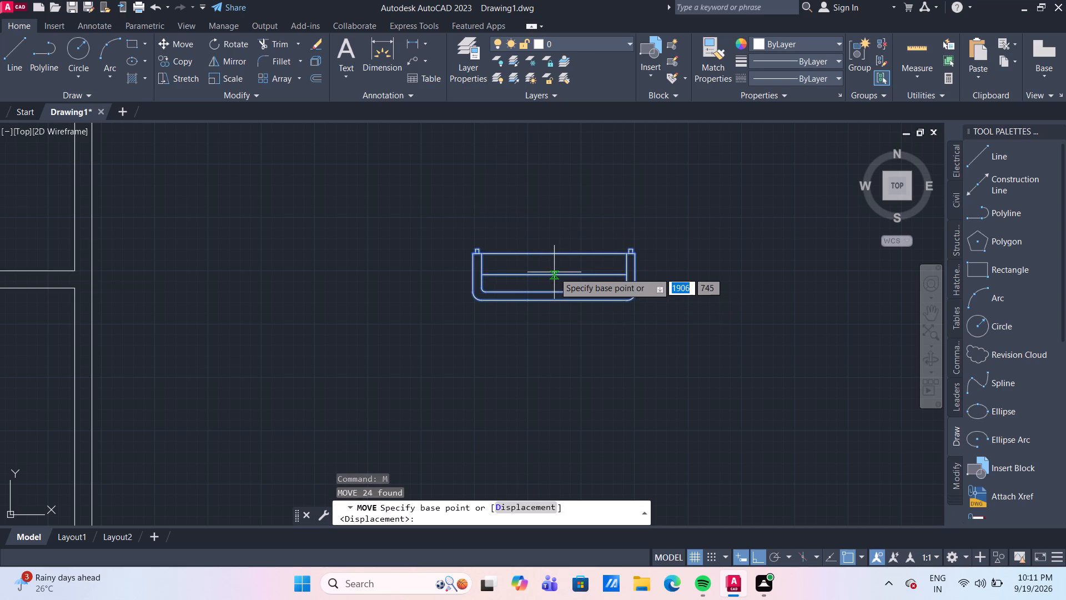
left_click(560, 274)
scroll(501, 292, "down", 2)
middle_click_drag(480, 292, 656, 256)
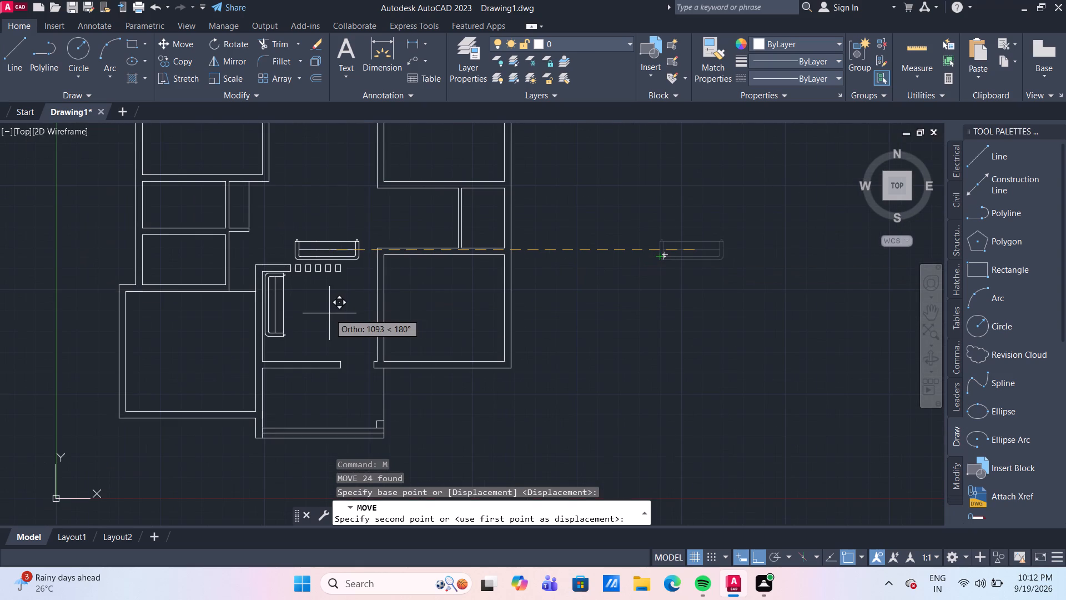
key("F8")
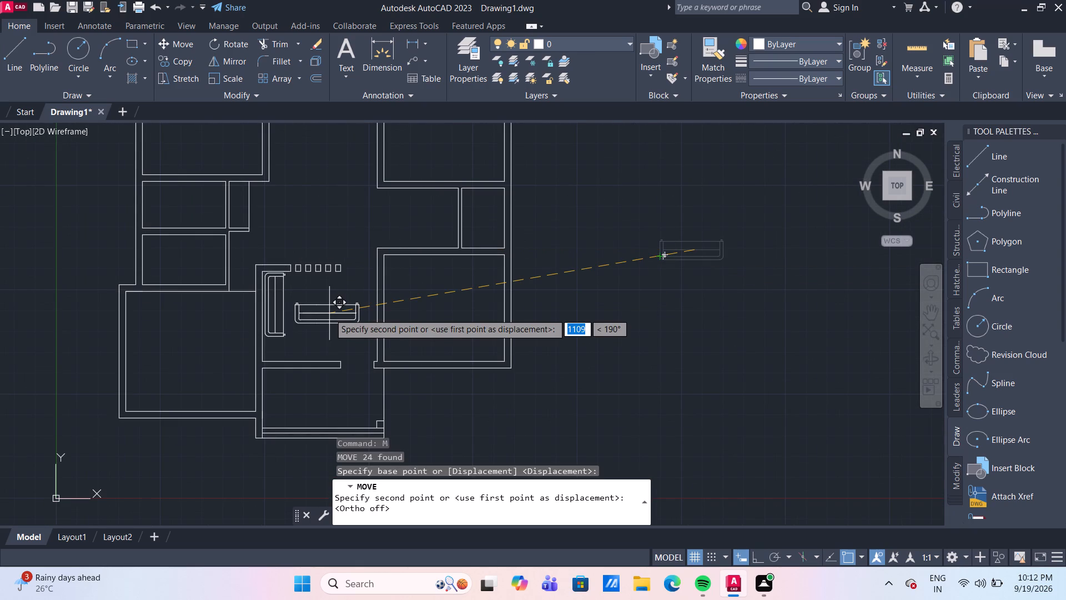
scroll(306, 338, "up", 2)
middle_click_drag(302, 363, 310, 332)
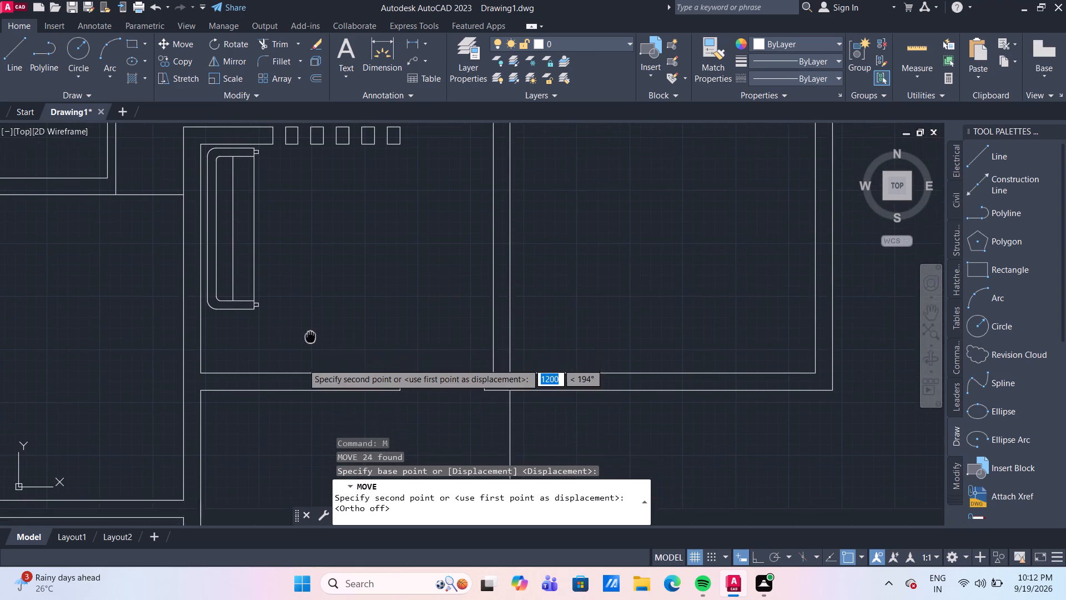
middle_click_drag(310, 332, 310, 324)
scroll(310, 324, "up", 1)
middle_click_drag(310, 324, 318, 320)
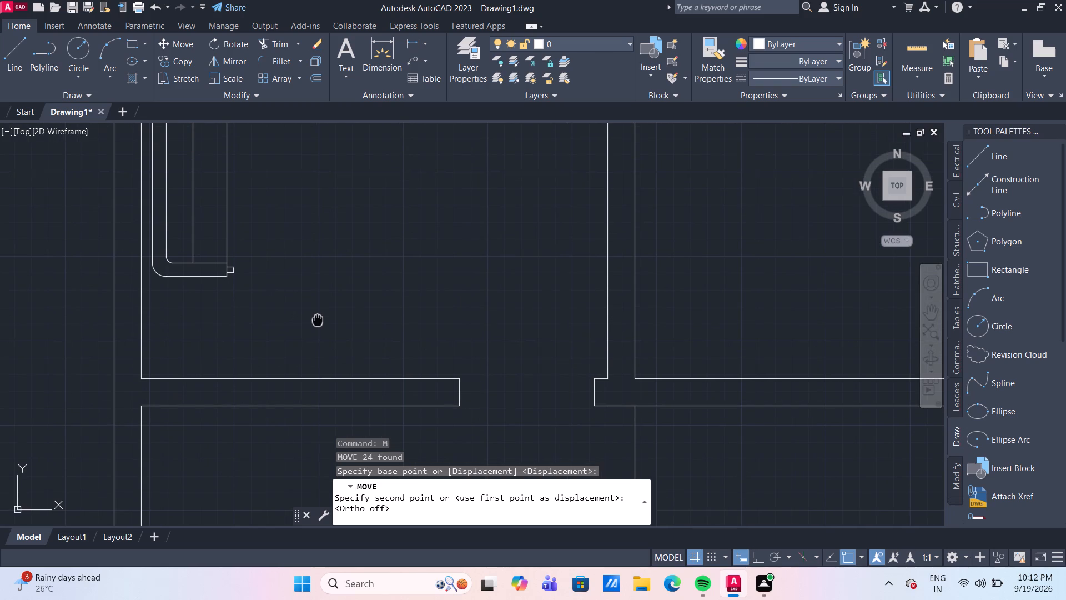
middle_click_drag(318, 320, 318, 321)
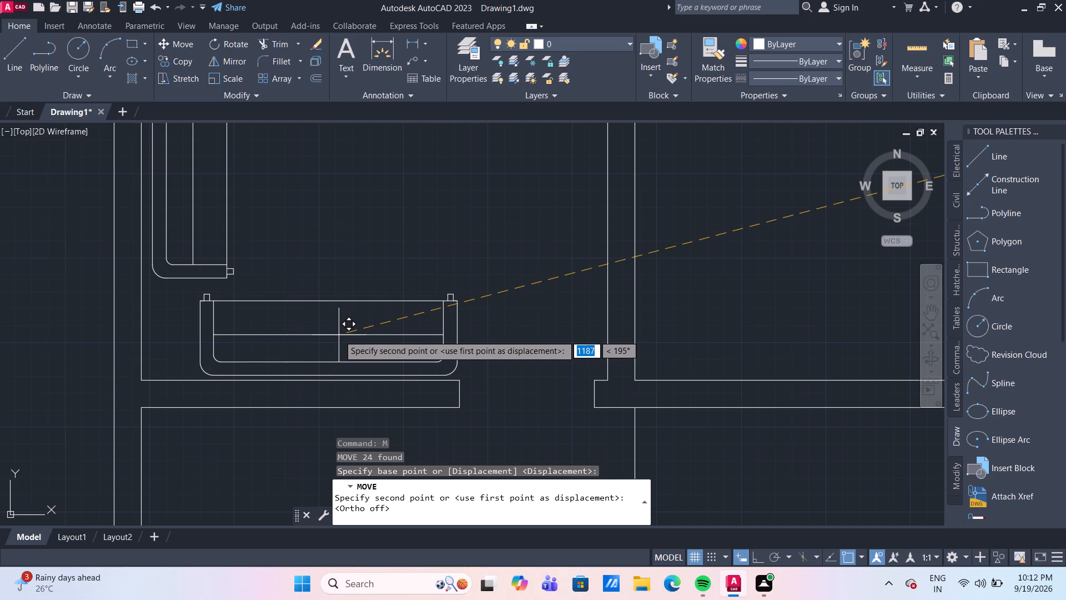
left_click(339, 335)
Draw a 60 by 60 rectangle in the open floor between the vertical and horizontal furniture pieces.
scroll(355, 329, "down", 3)
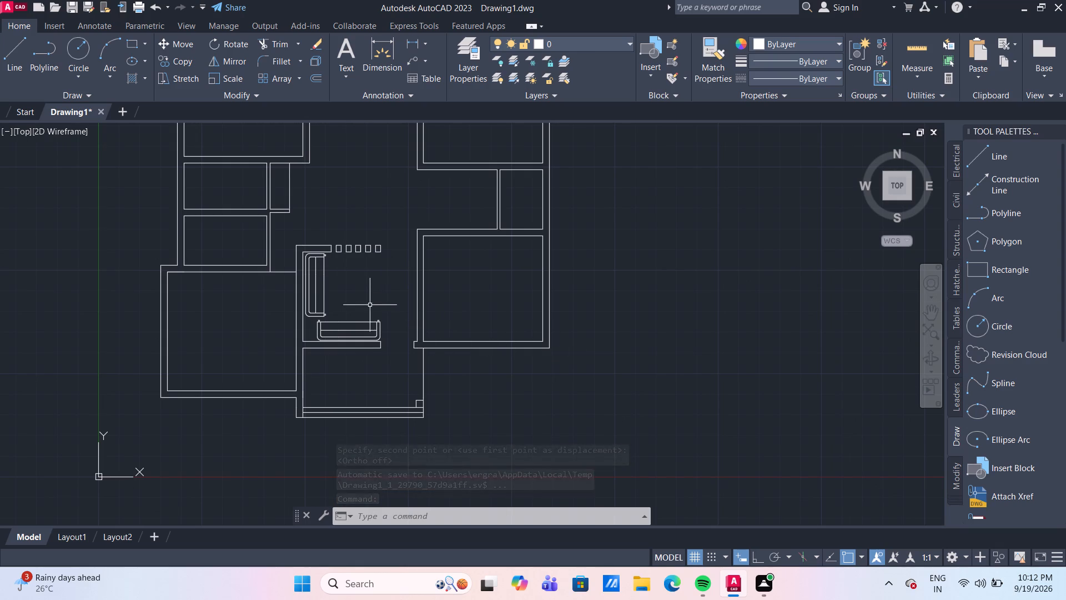
scroll(354, 284, "up", 2)
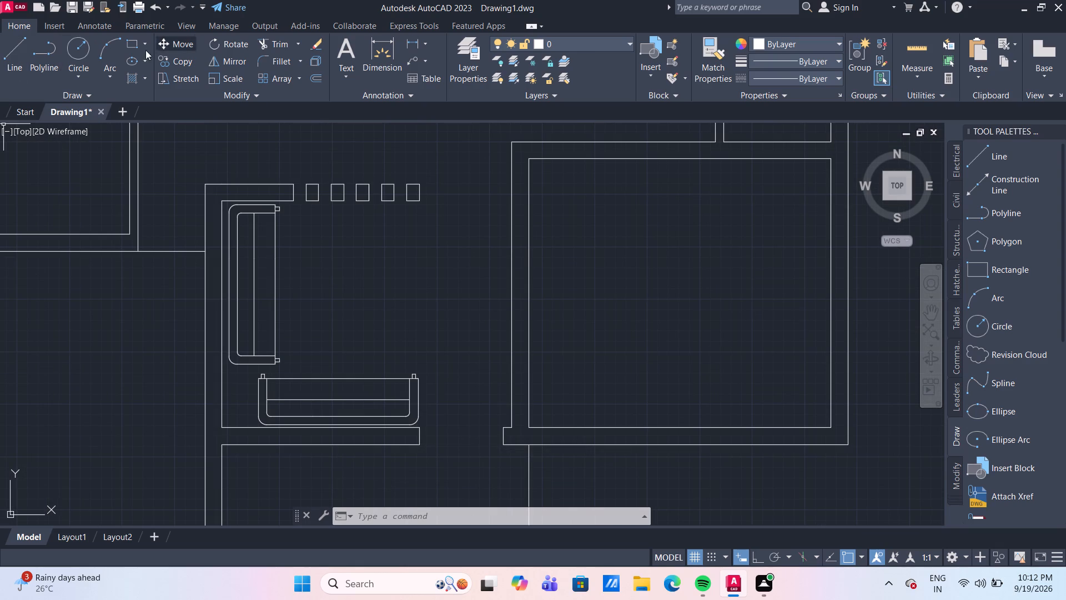
left_click(129, 44)
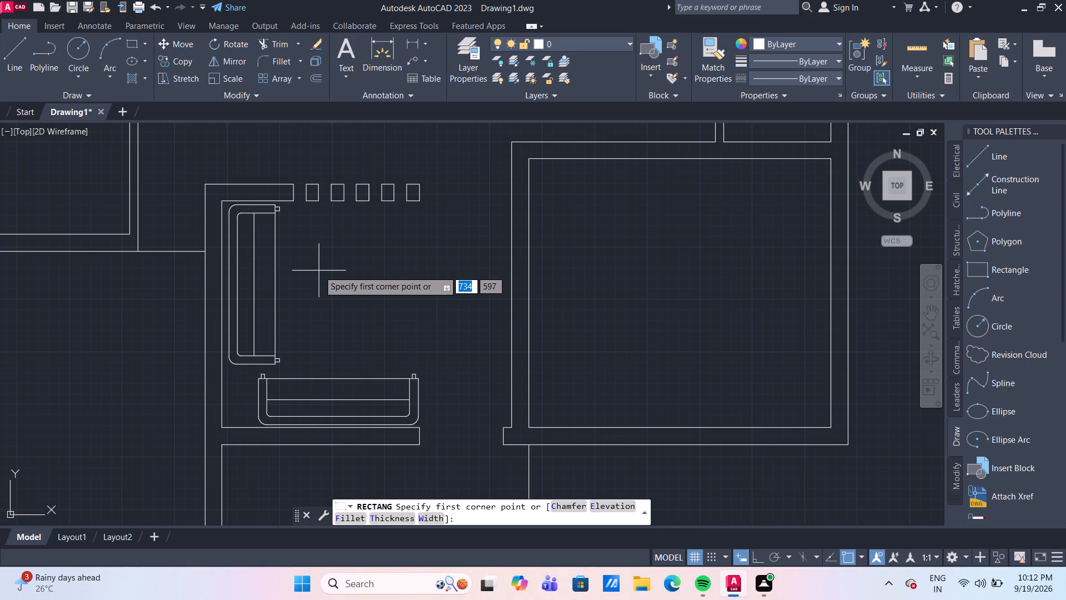
left_click_drag(321, 272, 331, 282)
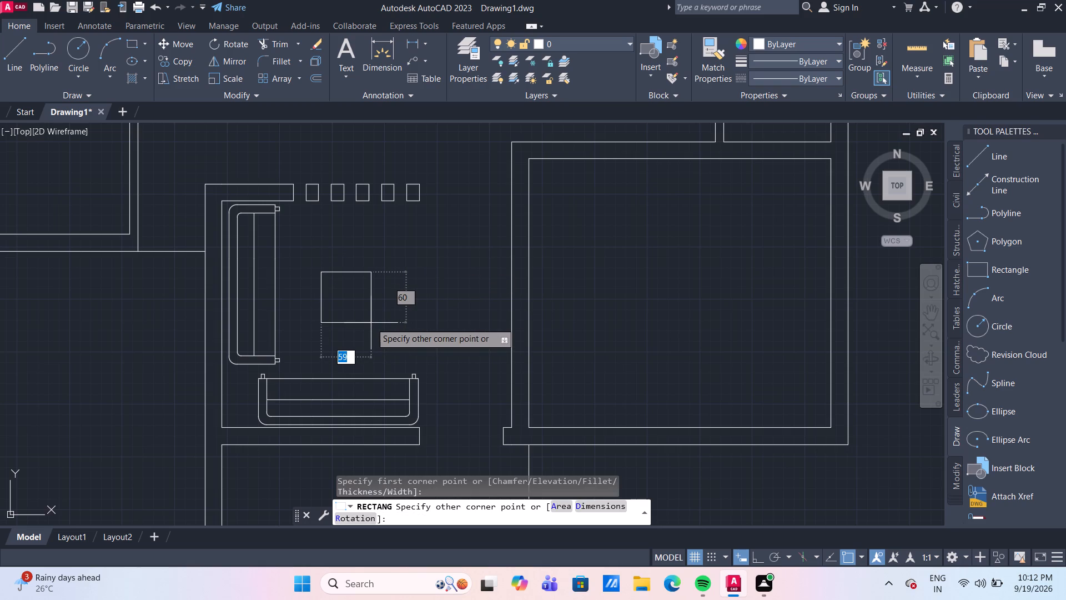
type("60")
key("Tab")
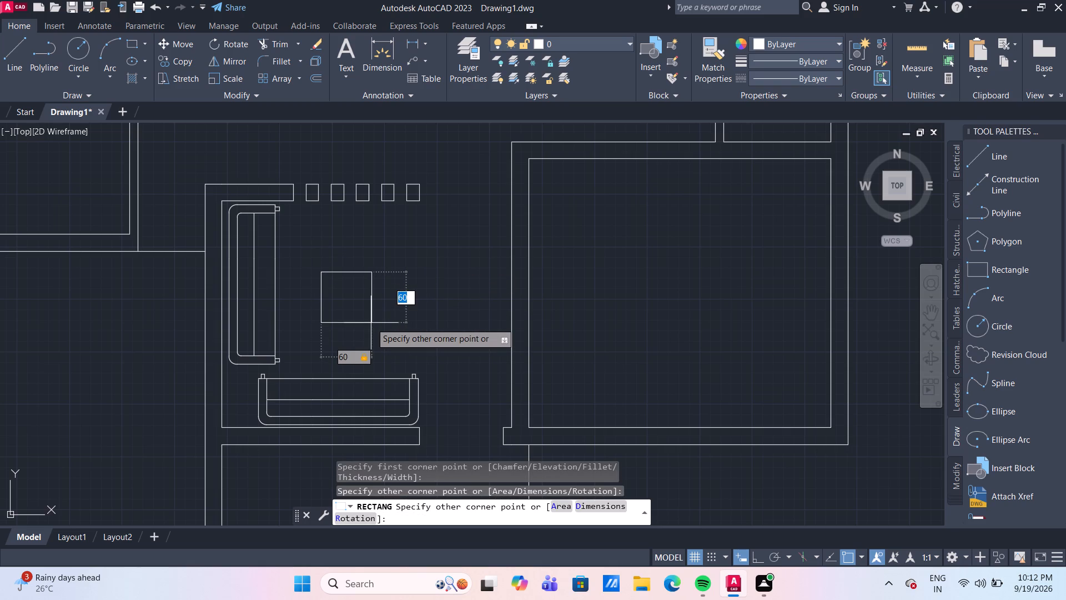
type("60")
key("Return")
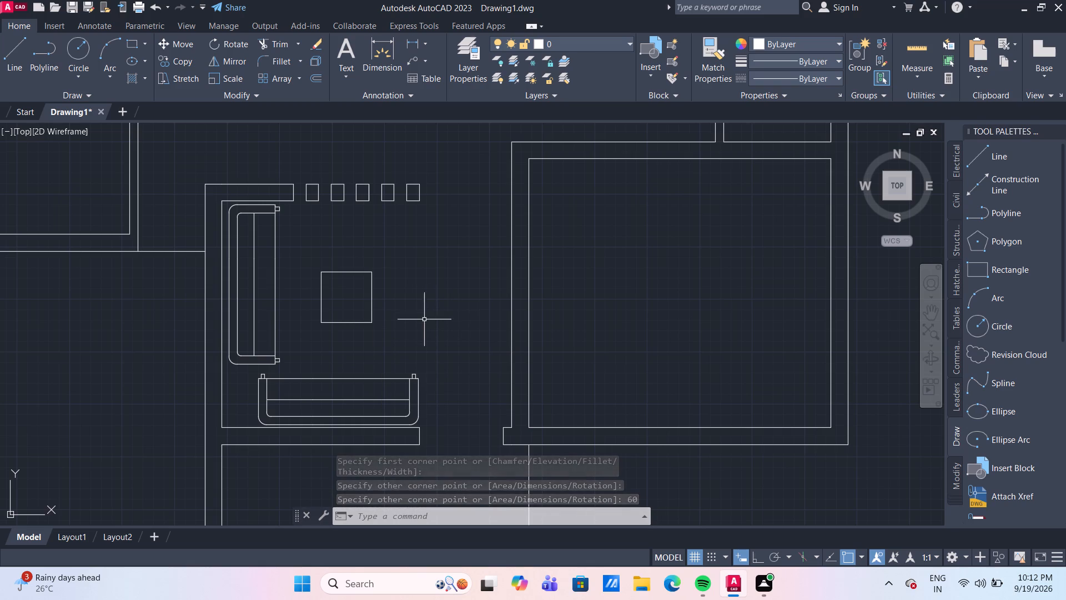
Measure the inner dimensions of the horizontal furniture piece above the lower wall with Quick Measure.
middle_click_drag(426, 318, 465, 259)
scroll(359, 330, "up", 2)
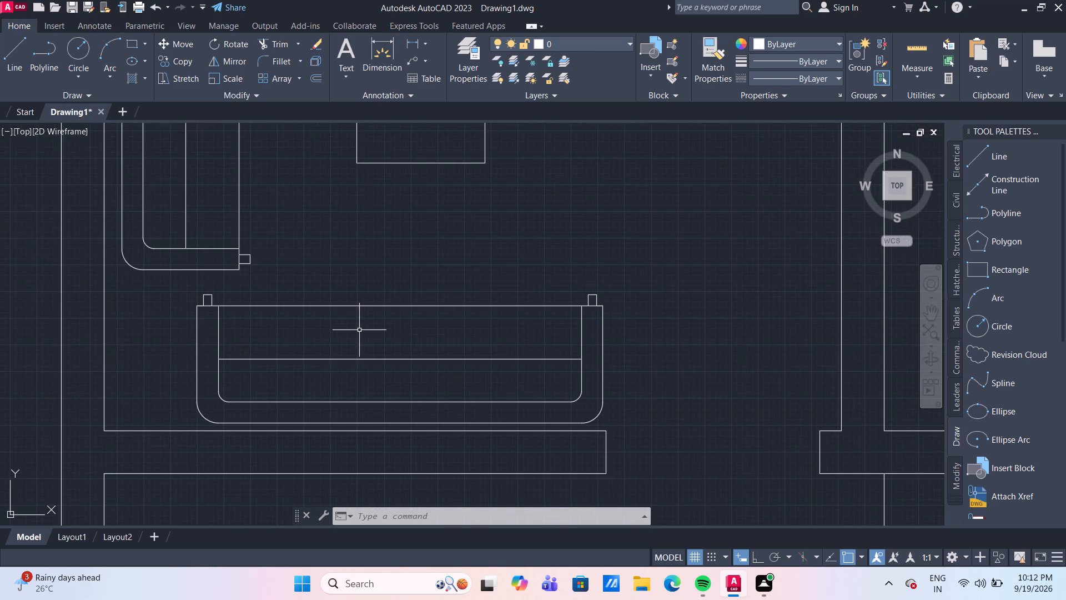
middle_click_drag(362, 329, 372, 318)
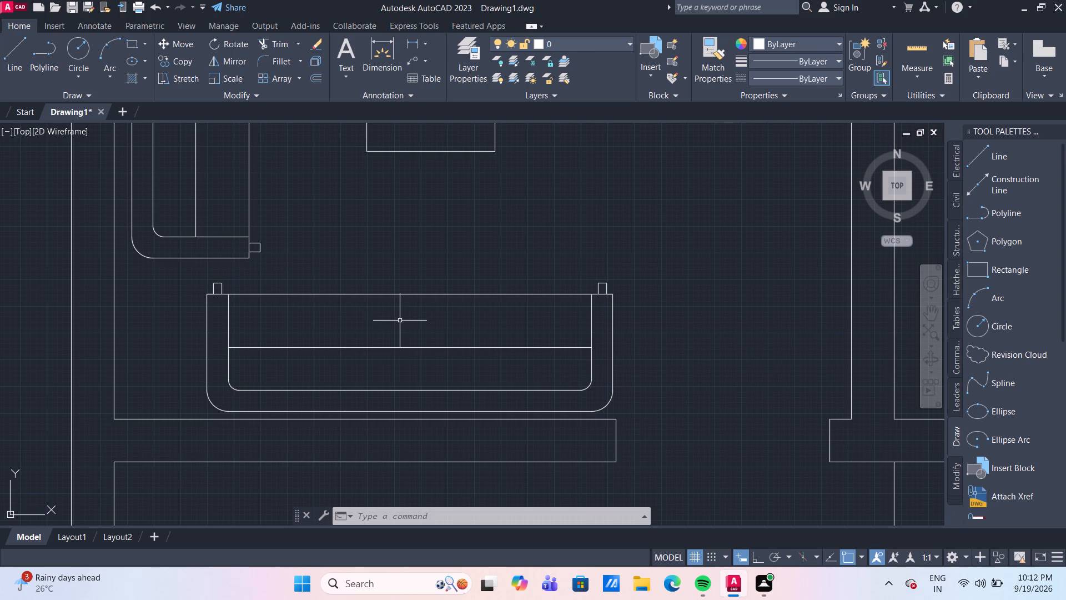
left_click(913, 50)
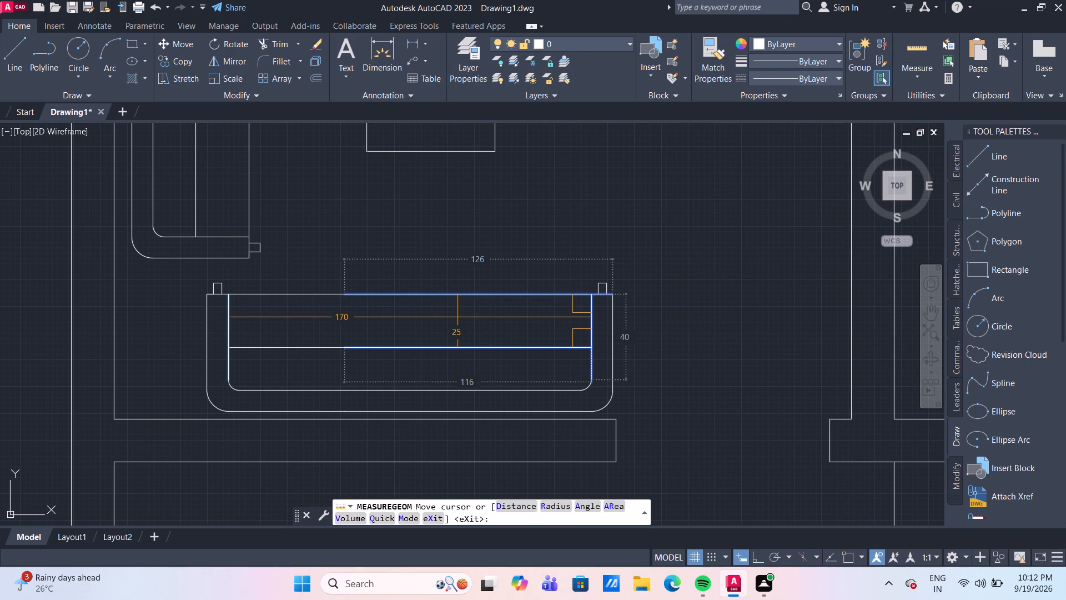
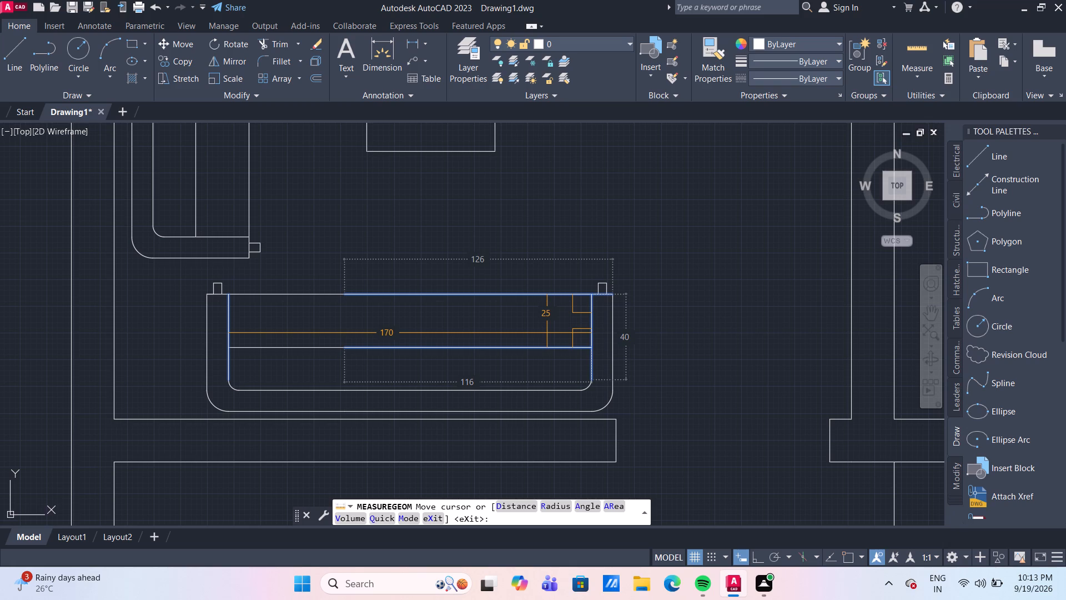
Offset the lower sofa's right inner vertical edge 53 units inward as the first seat division line.
key("Escape")
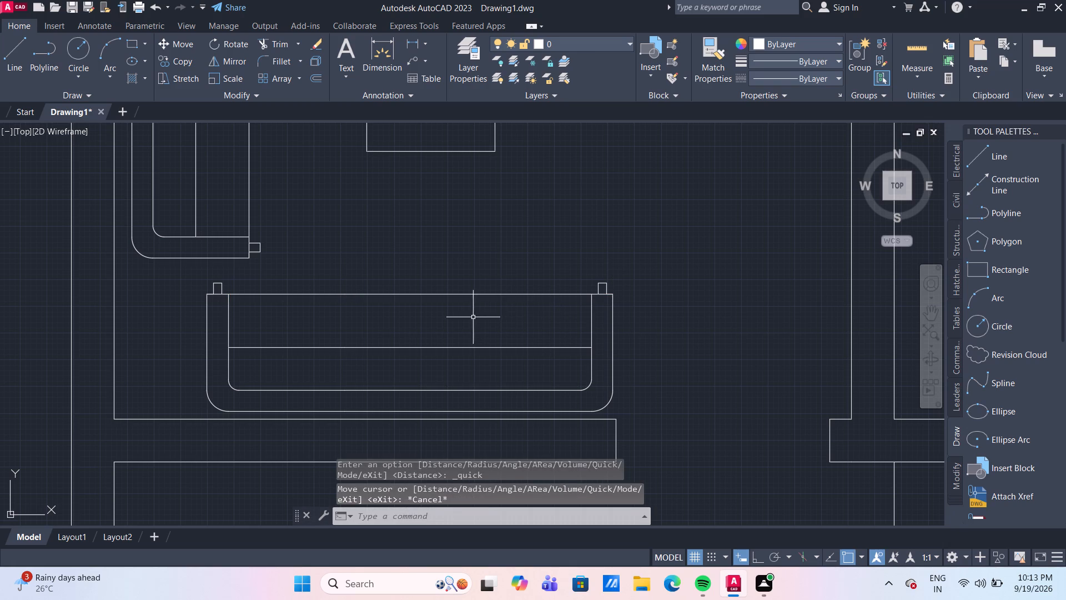
key("o")
key("Return")
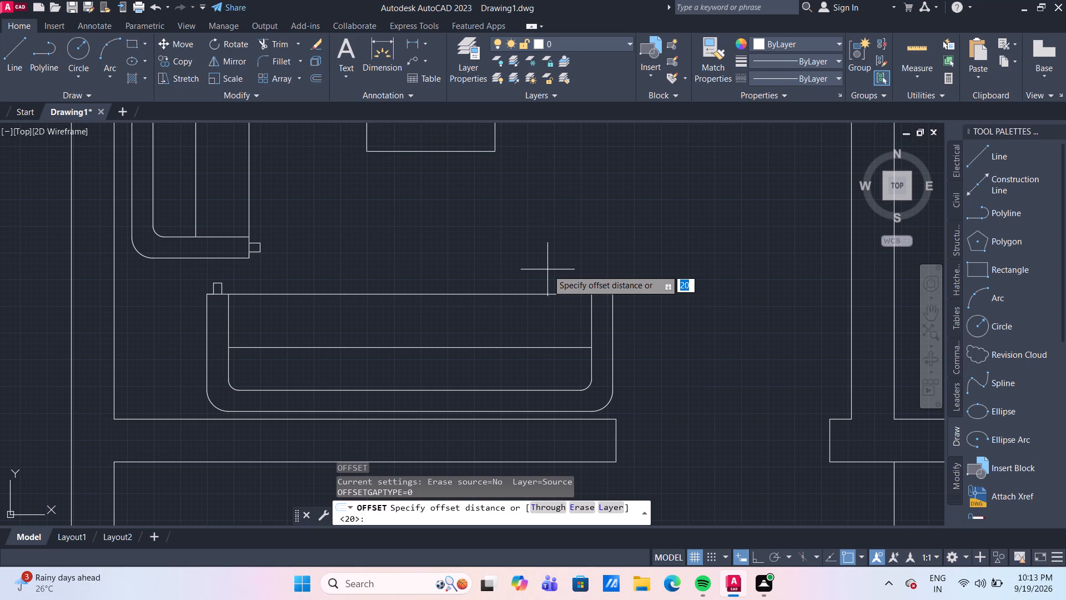
type("53")
key("Return")
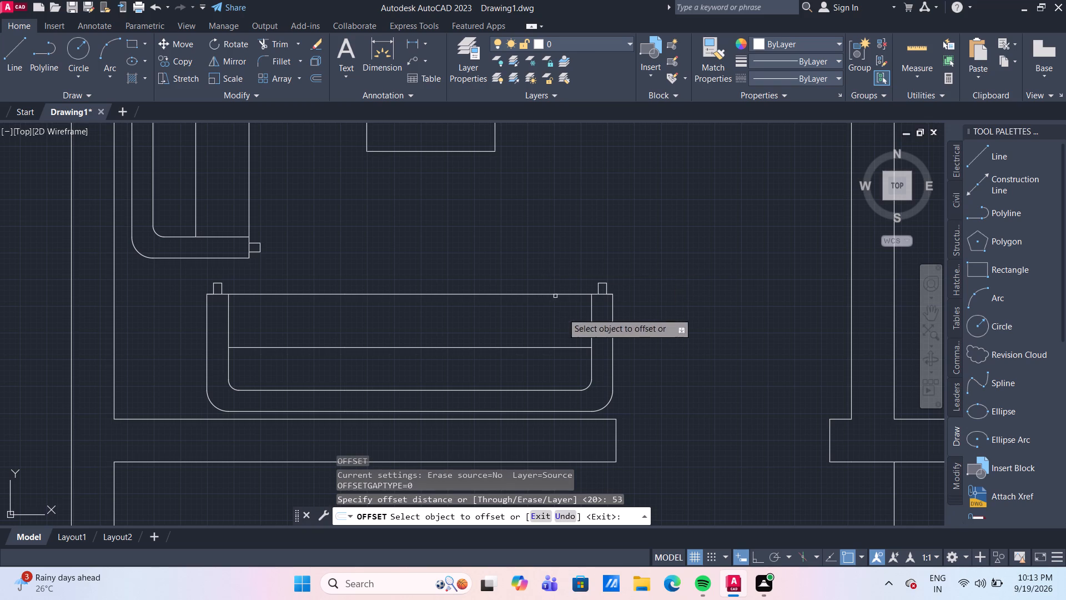
left_click(590, 329)
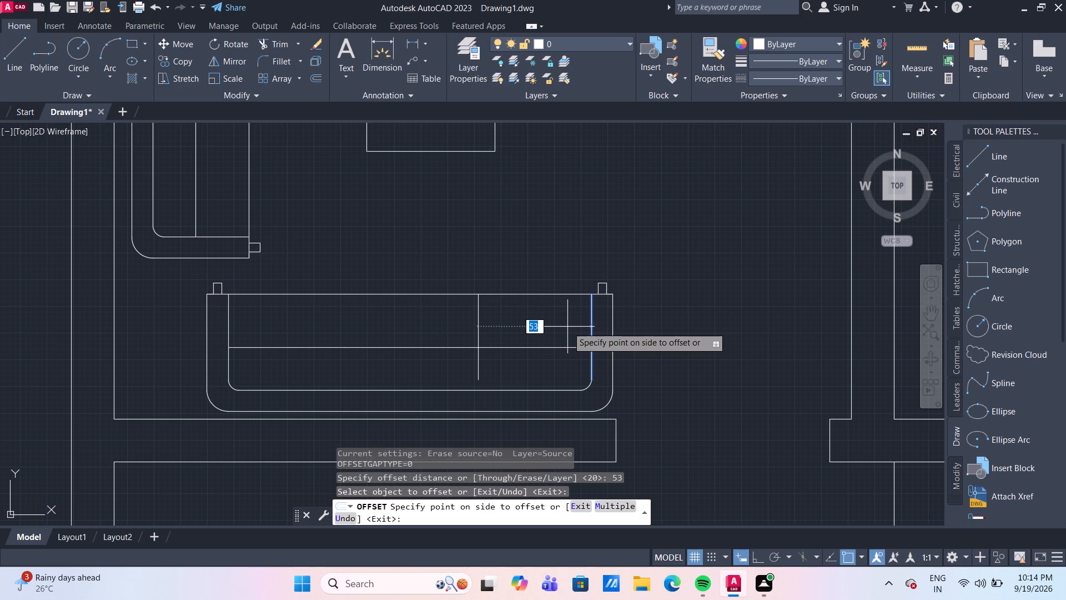
left_click(554, 327)
key("Escape")
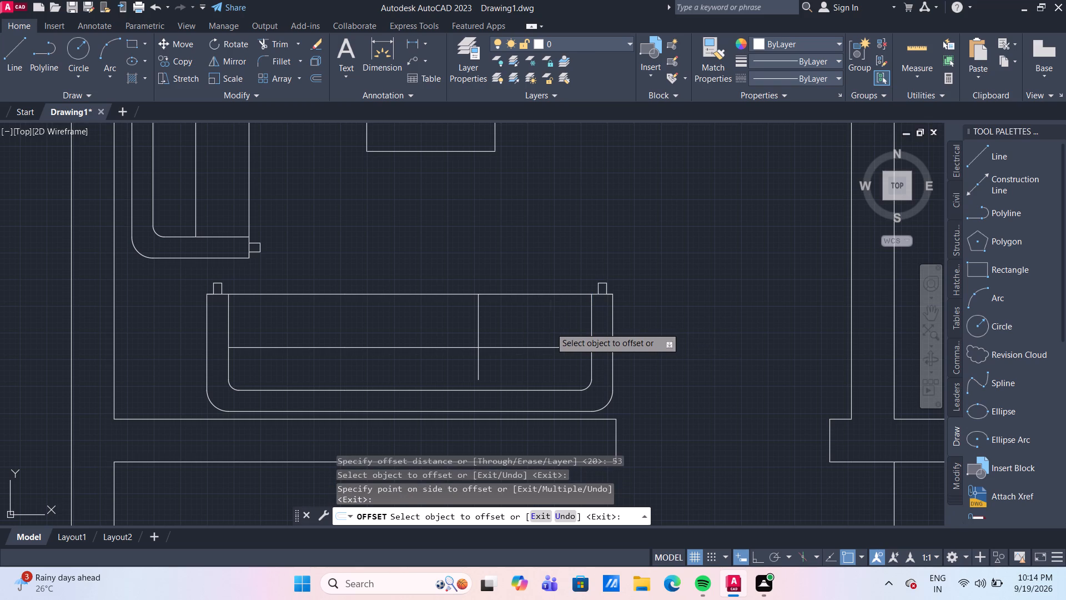
Offset the new division line 4 units to the left with the Through option to form a double divider.
key("o")
key("Return")
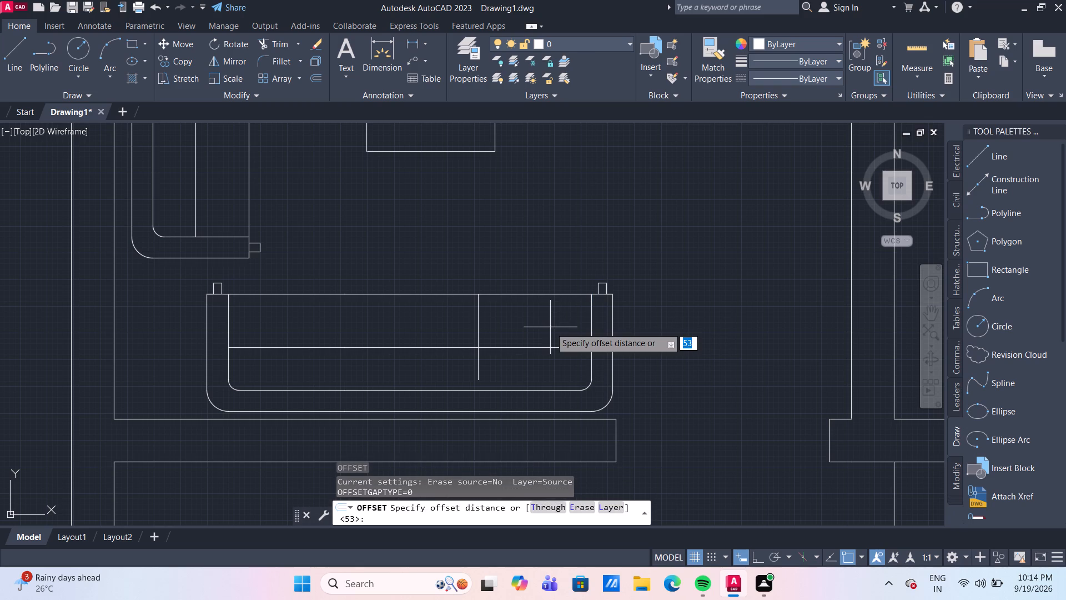
left_click(560, 507)
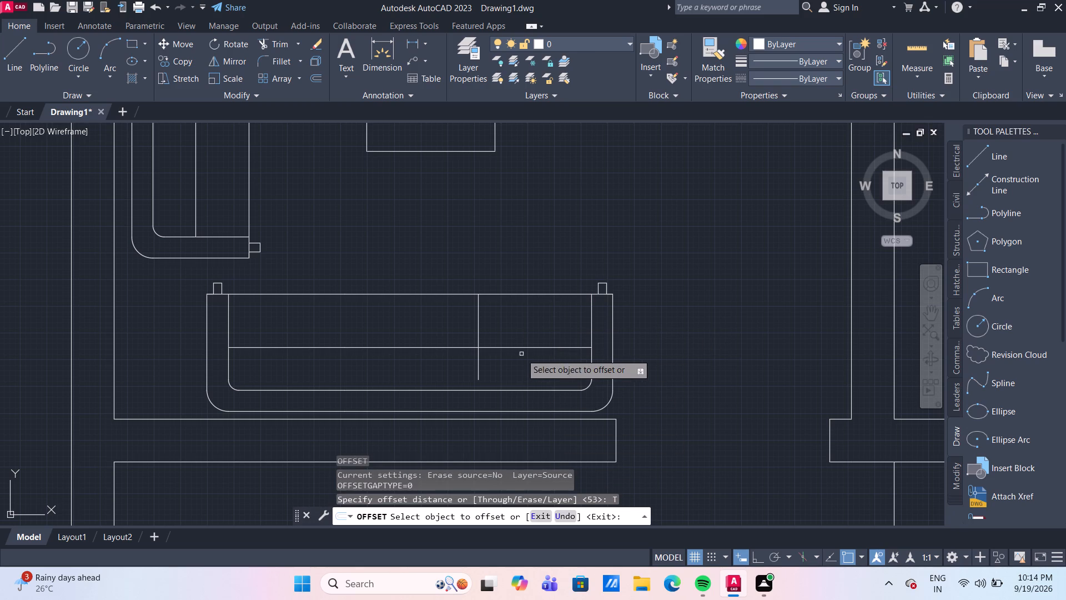
left_click(477, 315)
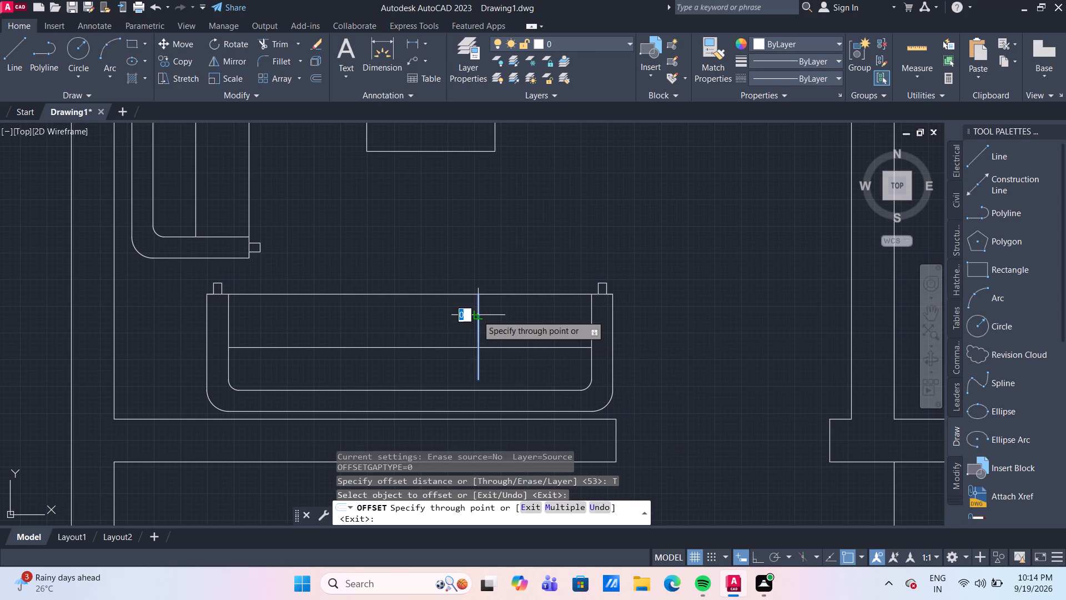
key("4")
key("Return")
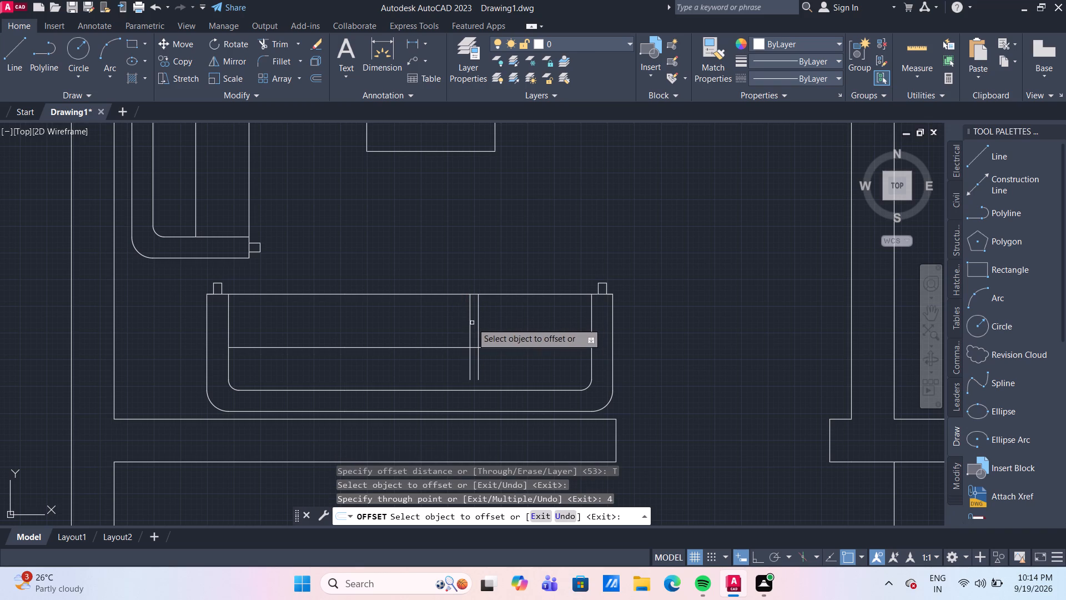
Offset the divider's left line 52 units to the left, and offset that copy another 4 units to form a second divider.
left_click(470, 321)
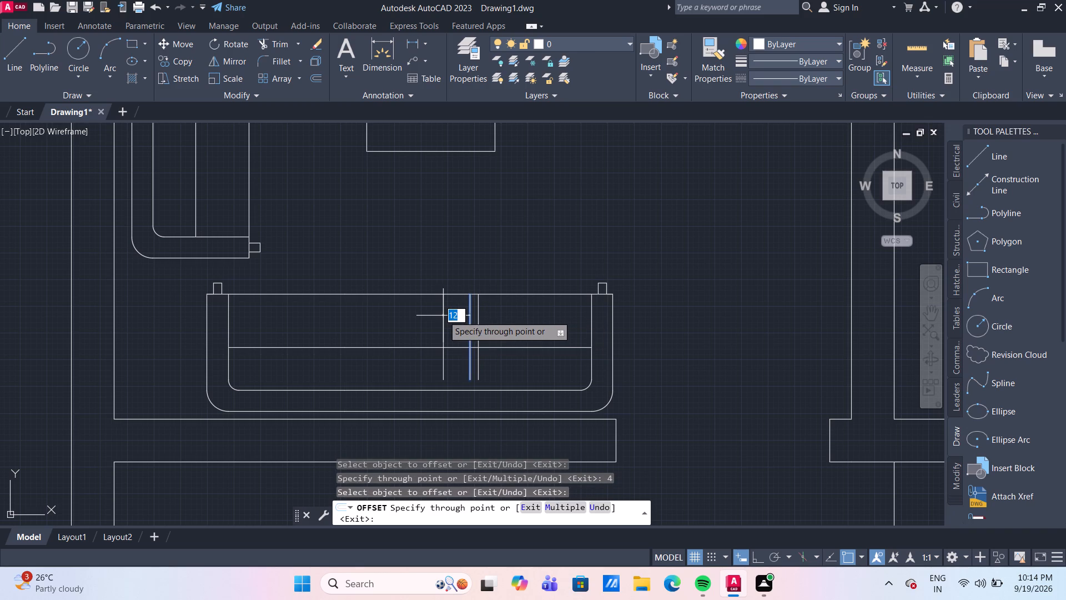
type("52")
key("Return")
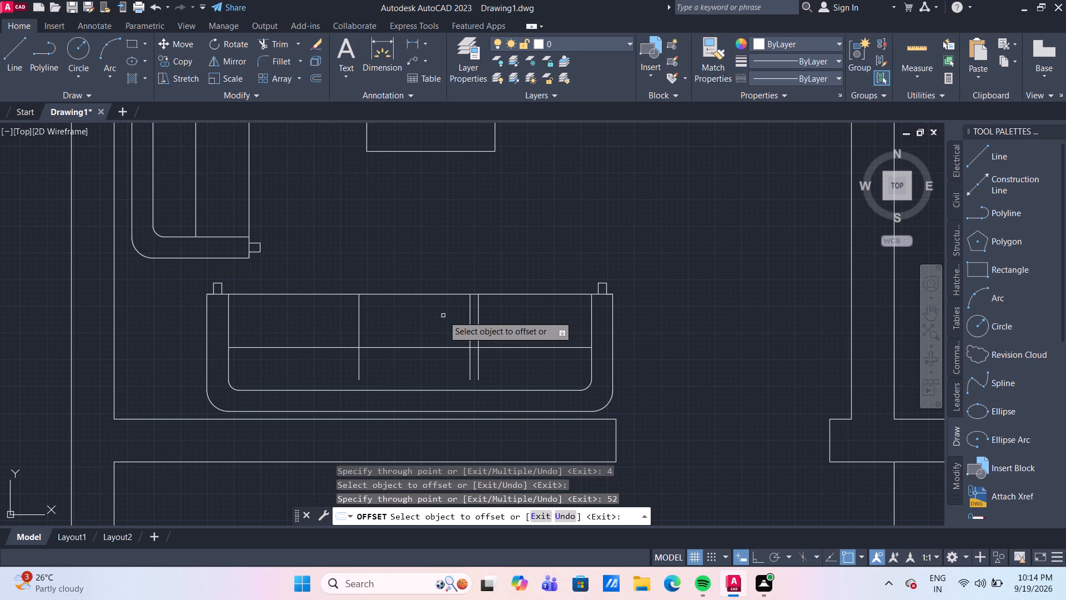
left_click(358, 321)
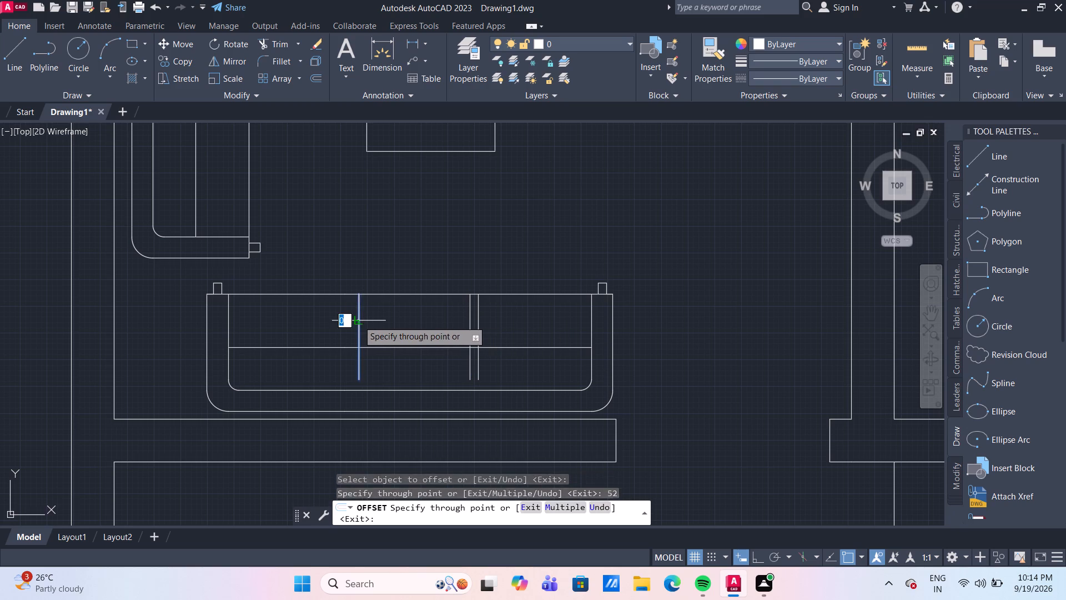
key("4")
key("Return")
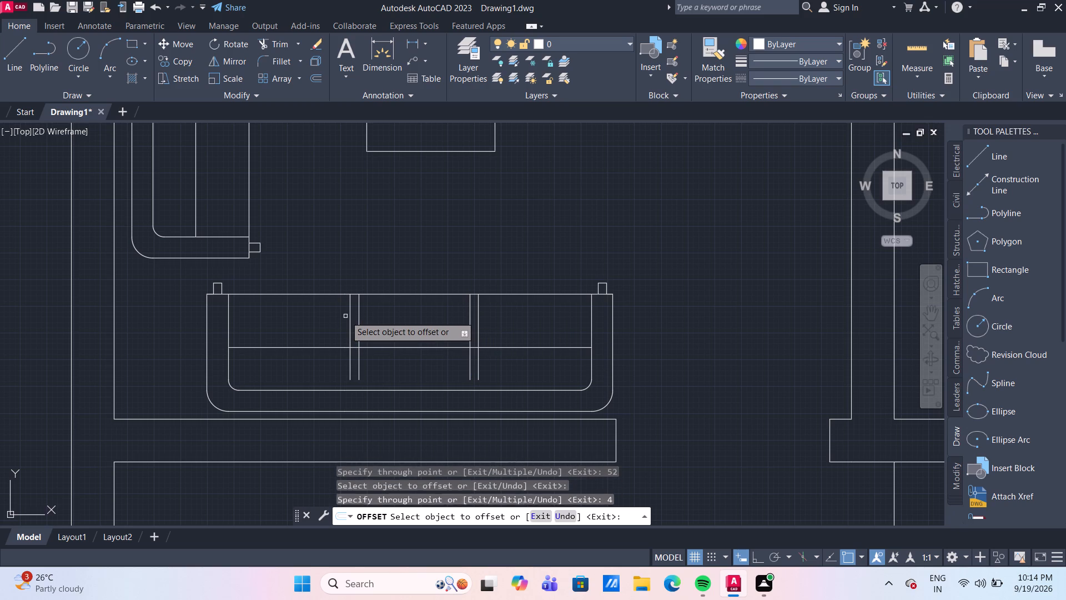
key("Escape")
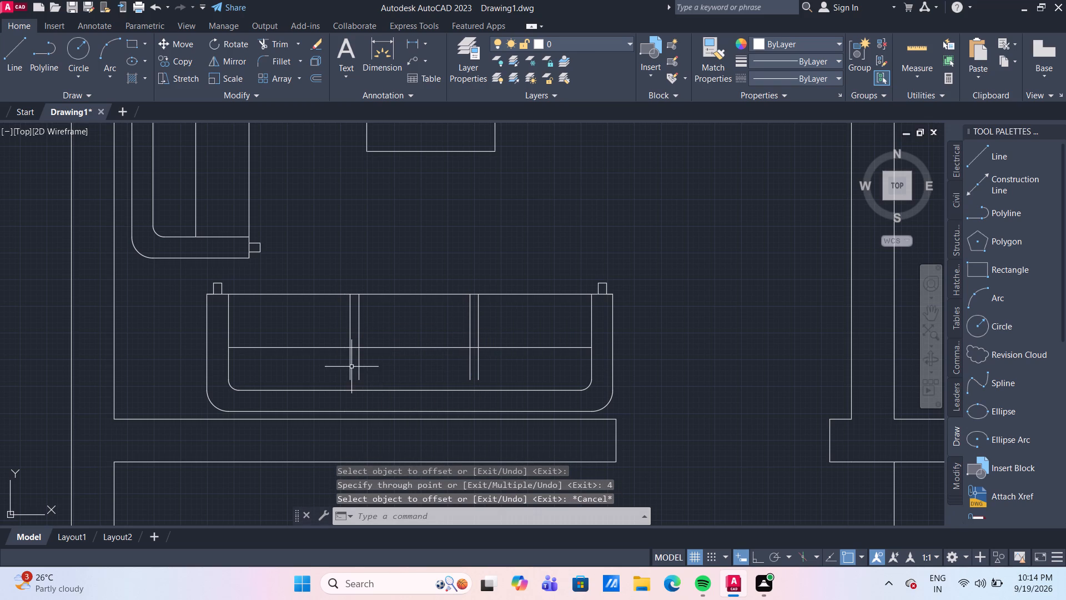
Trim the parts of all four divider lines that extend below the sofa's inner horizontal line.
type("TR")
key("Return")
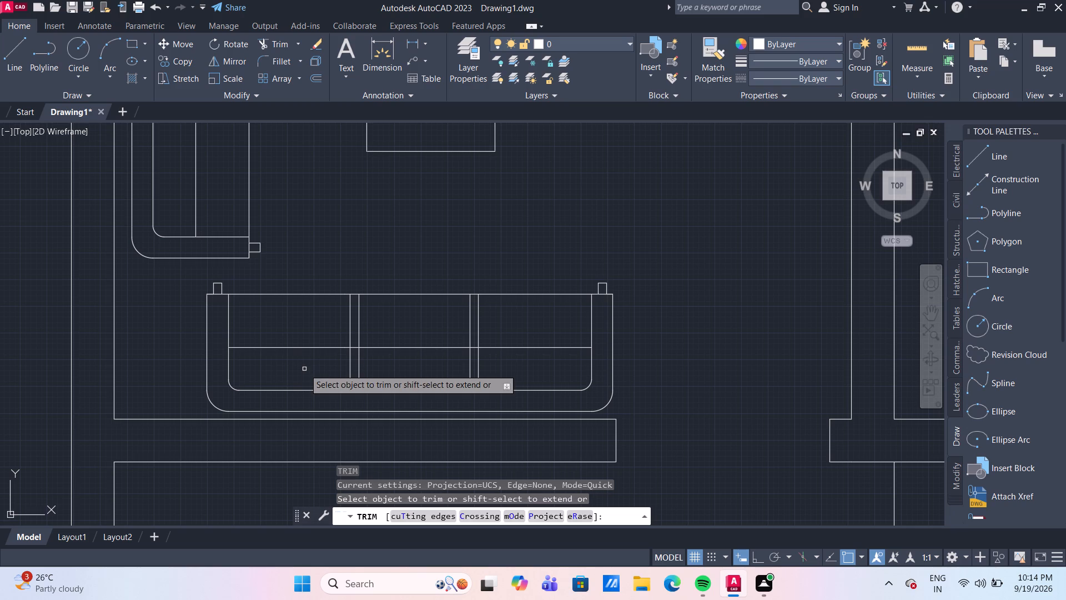
left_click(308, 365)
left_click(490, 364)
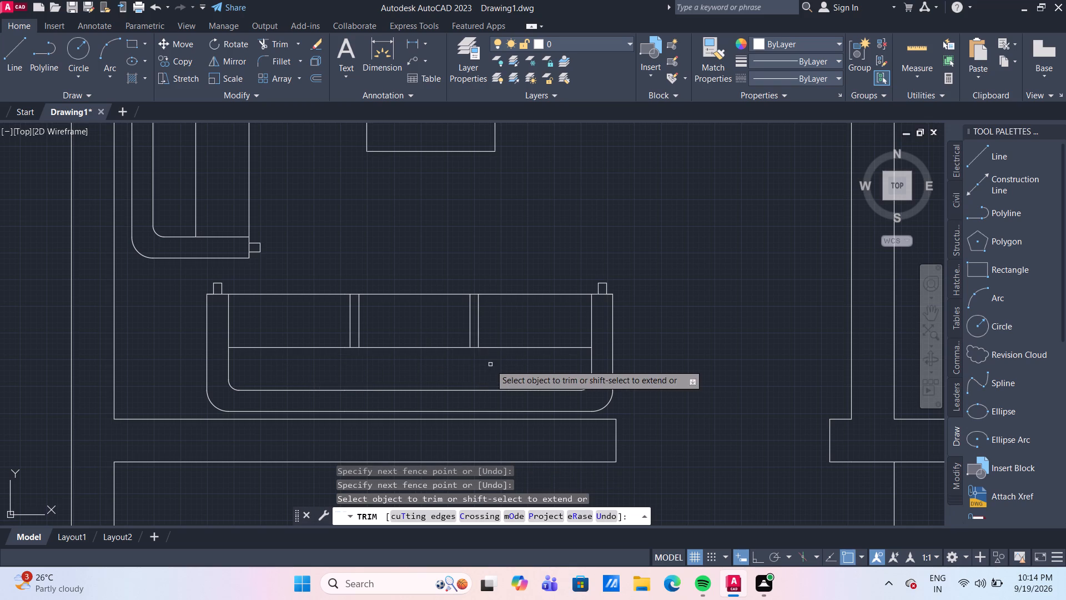
scroll(501, 362, "down", 3)
scroll(510, 316, "up", 3)
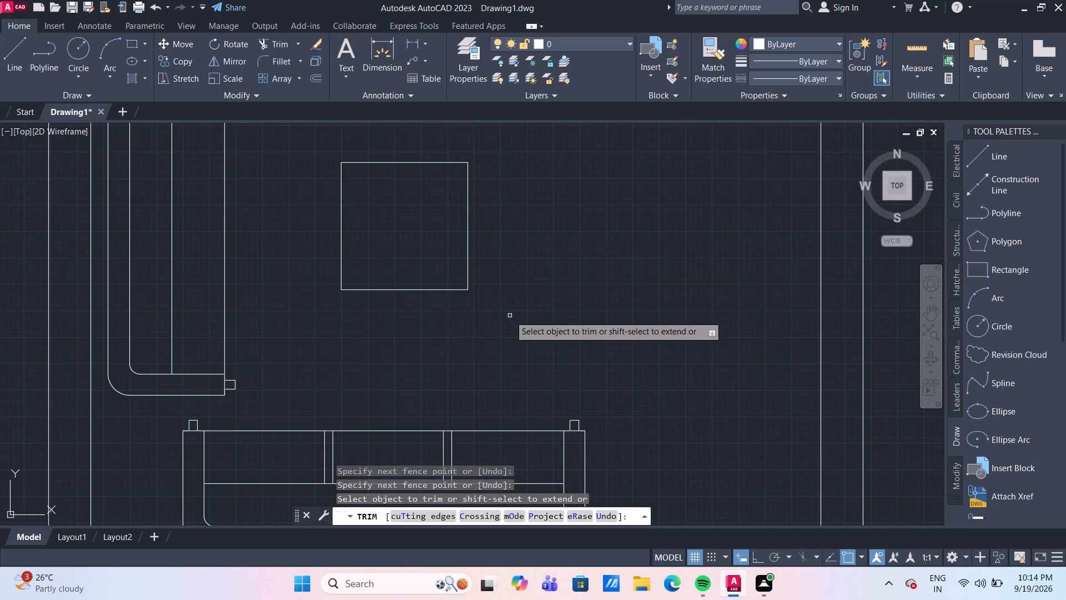
scroll(510, 316, "down", 2)
key("Escape")
scroll(495, 365, "up", 1)
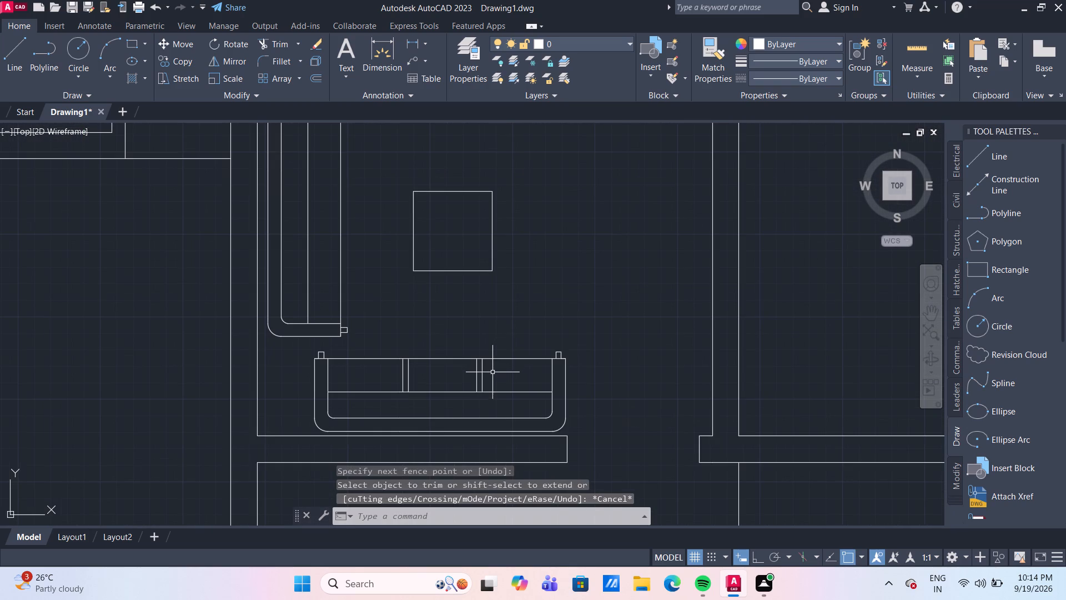
Measure the width of the middle section between the two dividers with Quick measure.
left_click_drag(923, 44, 921, 49)
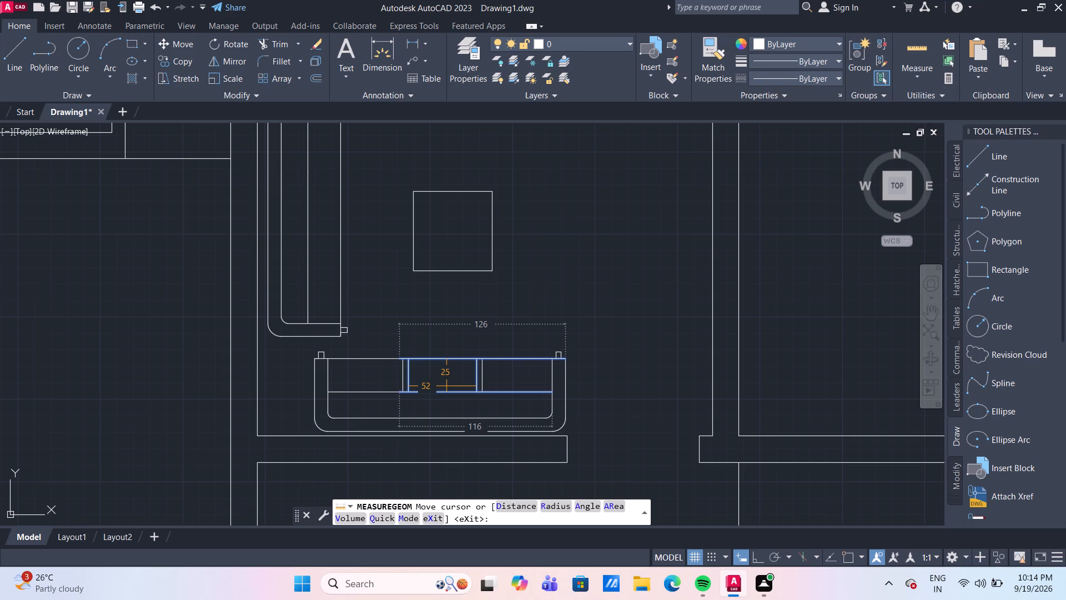
scroll(443, 384, "up", 3)
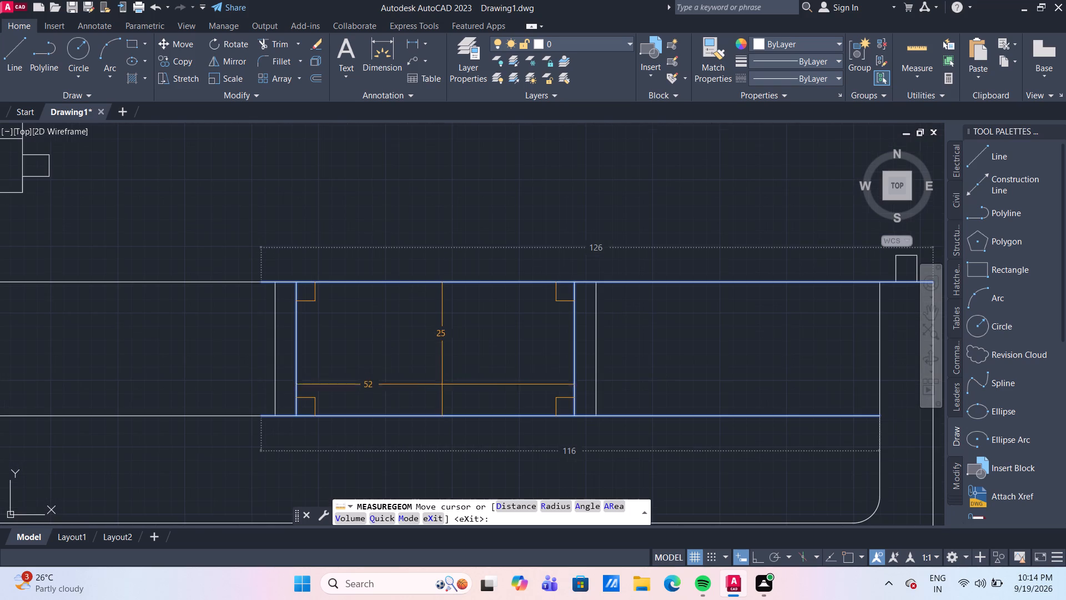
key("Escape")
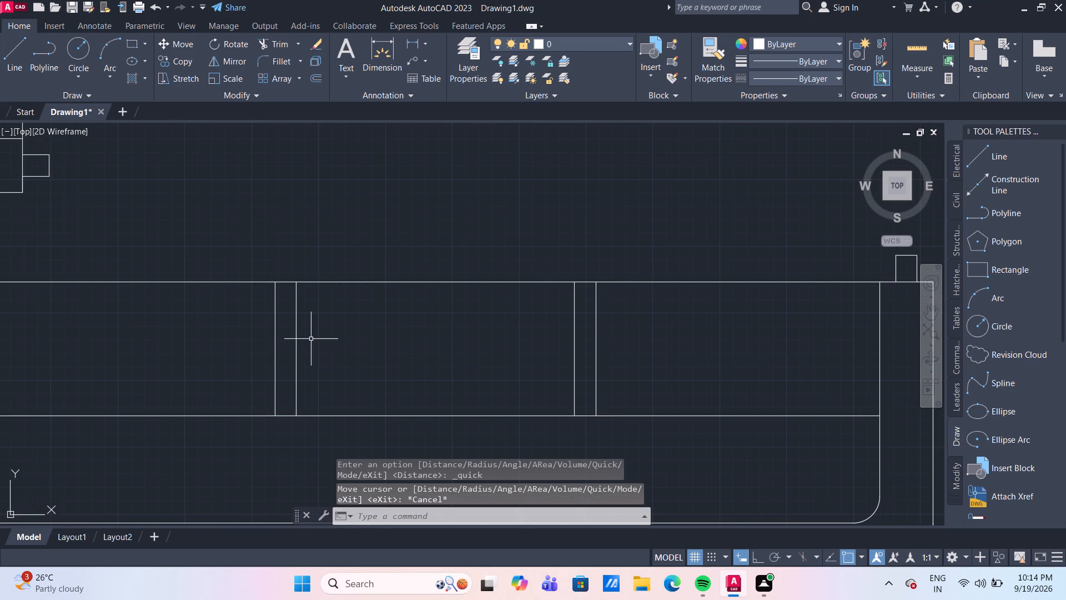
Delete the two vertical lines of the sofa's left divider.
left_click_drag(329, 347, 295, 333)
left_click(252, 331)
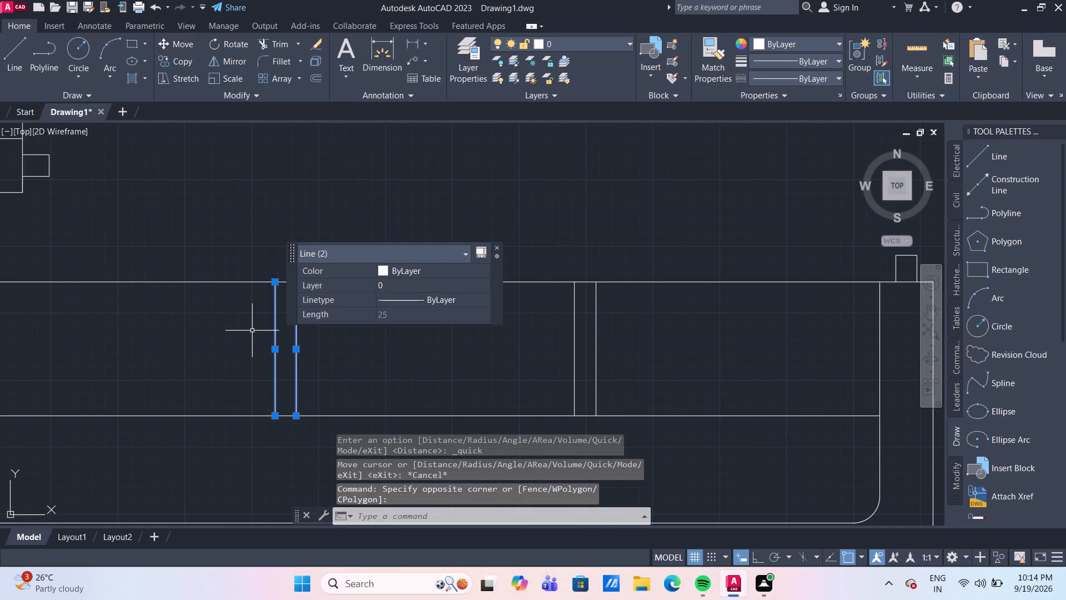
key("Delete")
Rebuild the left divider by offsetting the remaining divider's left line 53 units left and that copy another 4 units.
key("o")
key("Return")
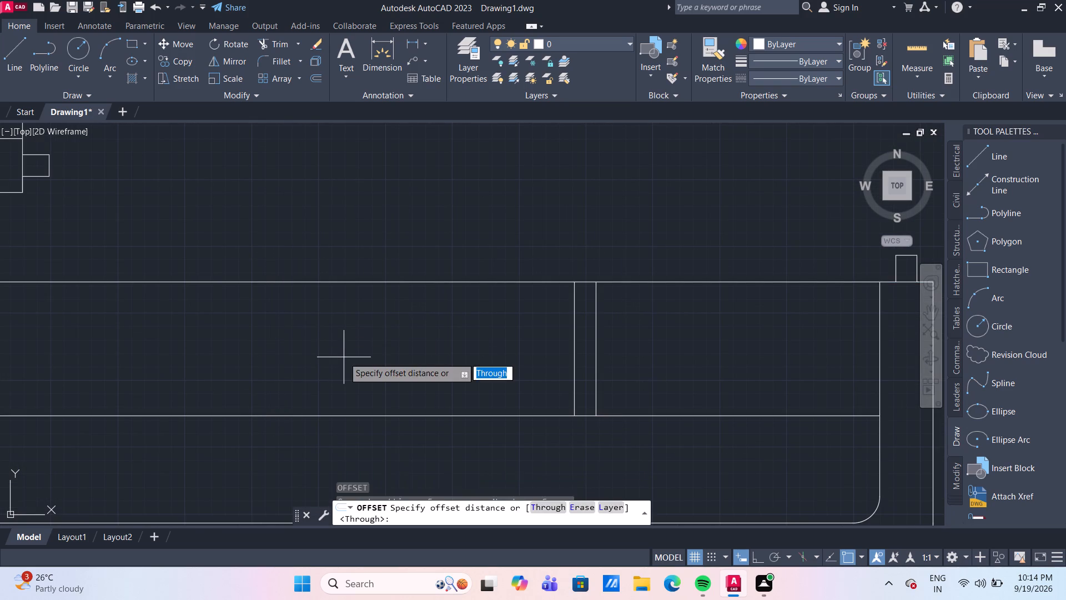
key("Return")
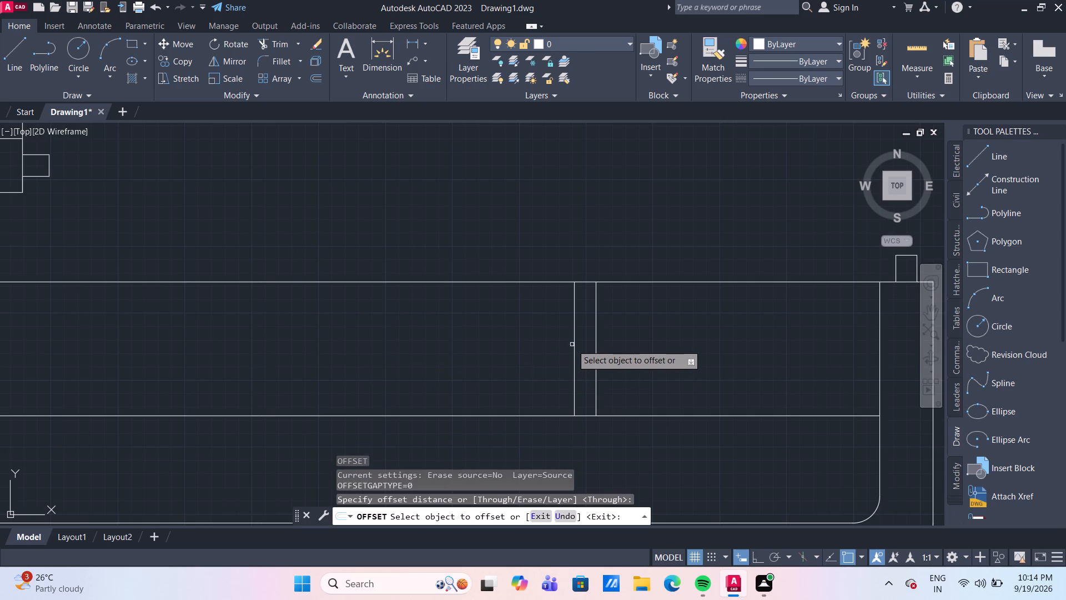
left_click(574, 345)
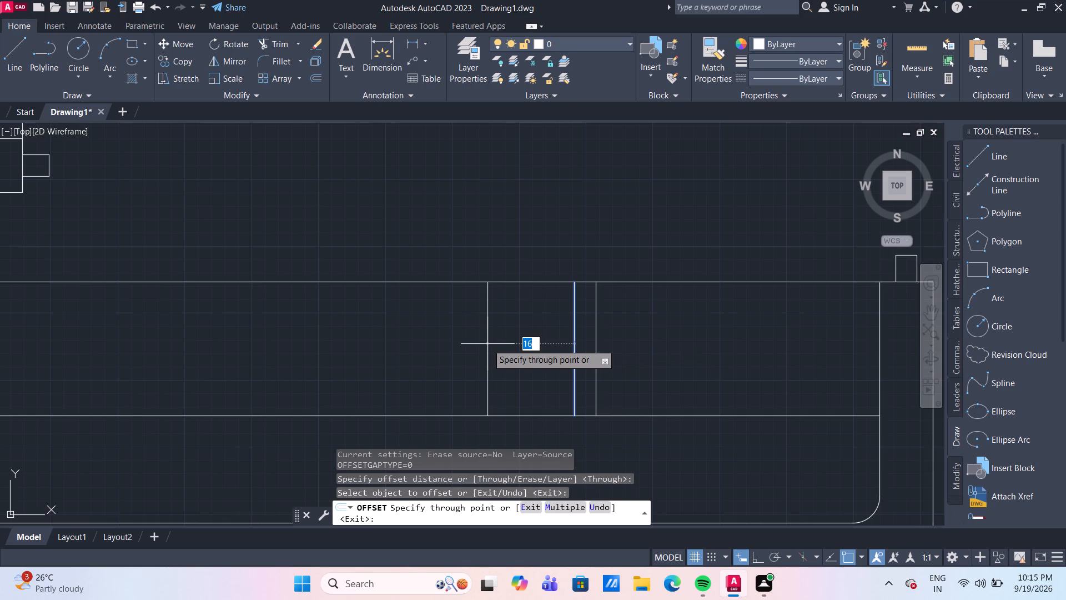
type("53")
key("Return")
scroll(418, 353, "down", 2)
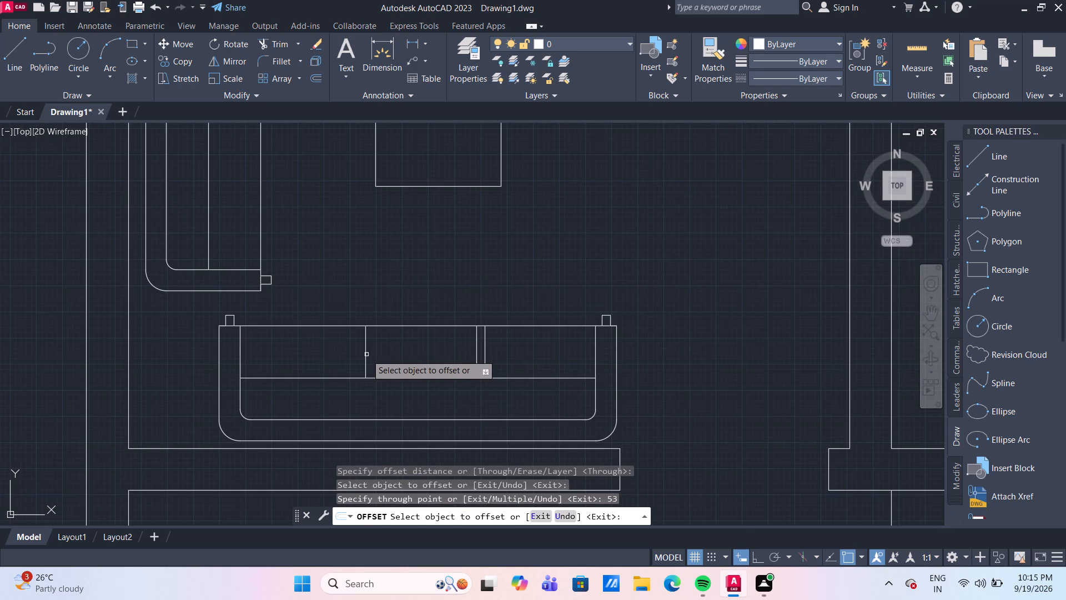
left_click(366, 354)
key("4")
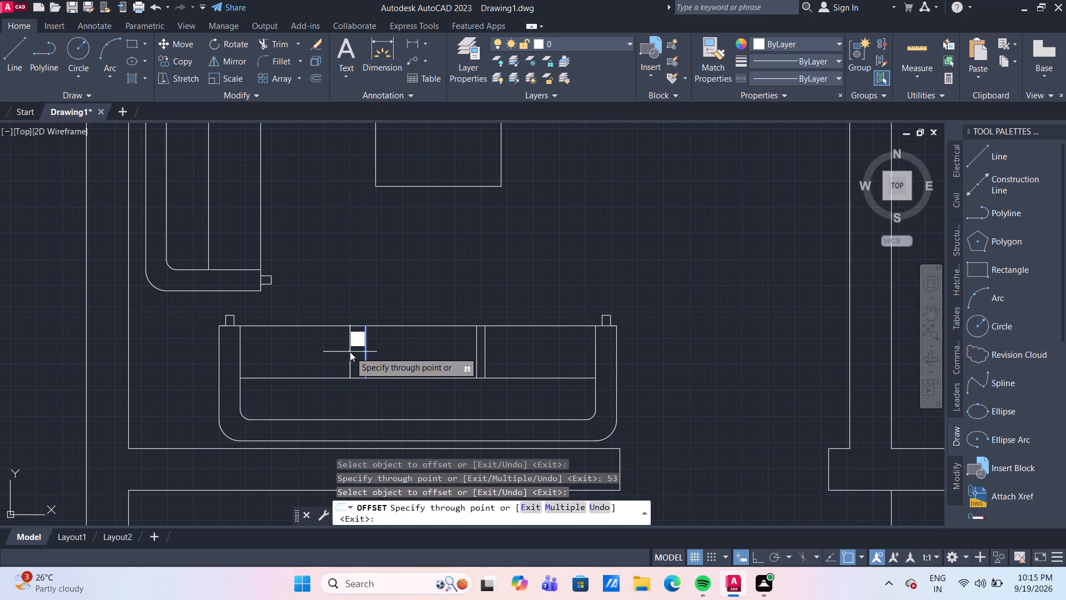
key("Return")
key("Escape")
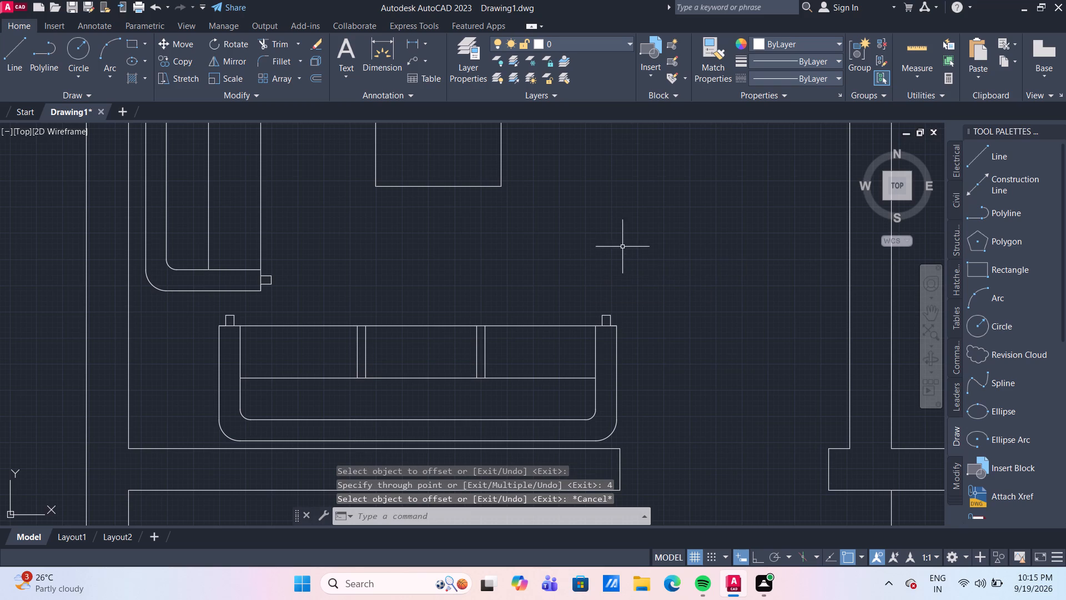
Measure the rebuilt middle section between the two dividers with Quick measure.
left_click(917, 52)
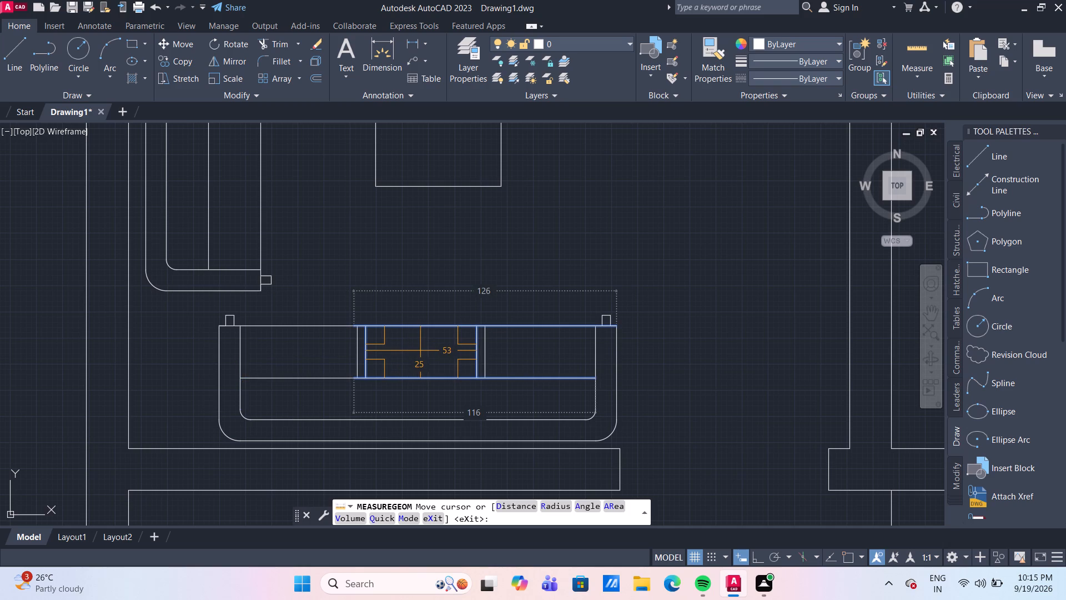
key("Escape")
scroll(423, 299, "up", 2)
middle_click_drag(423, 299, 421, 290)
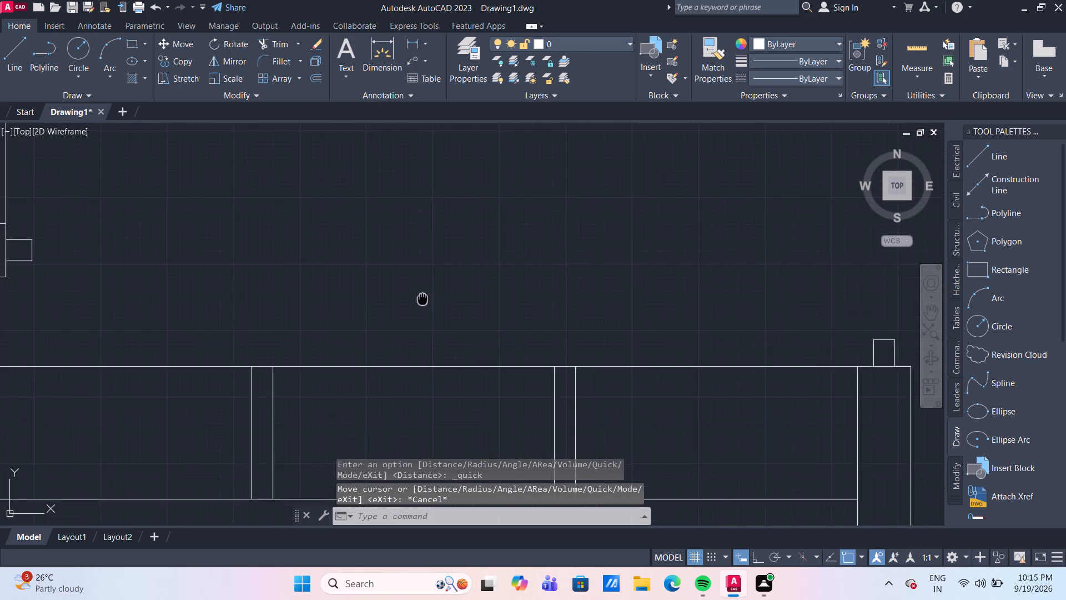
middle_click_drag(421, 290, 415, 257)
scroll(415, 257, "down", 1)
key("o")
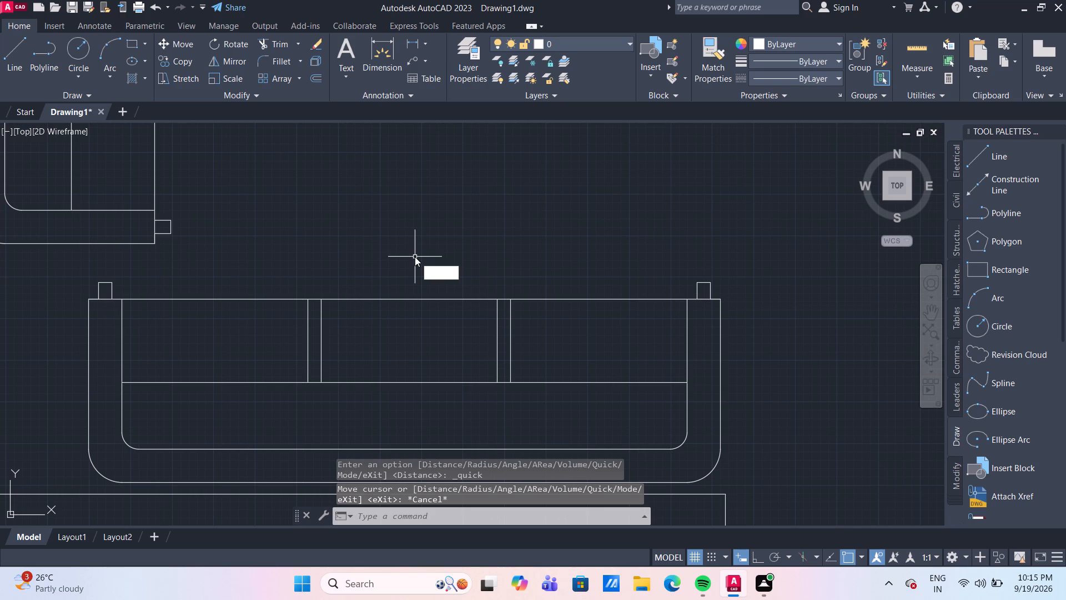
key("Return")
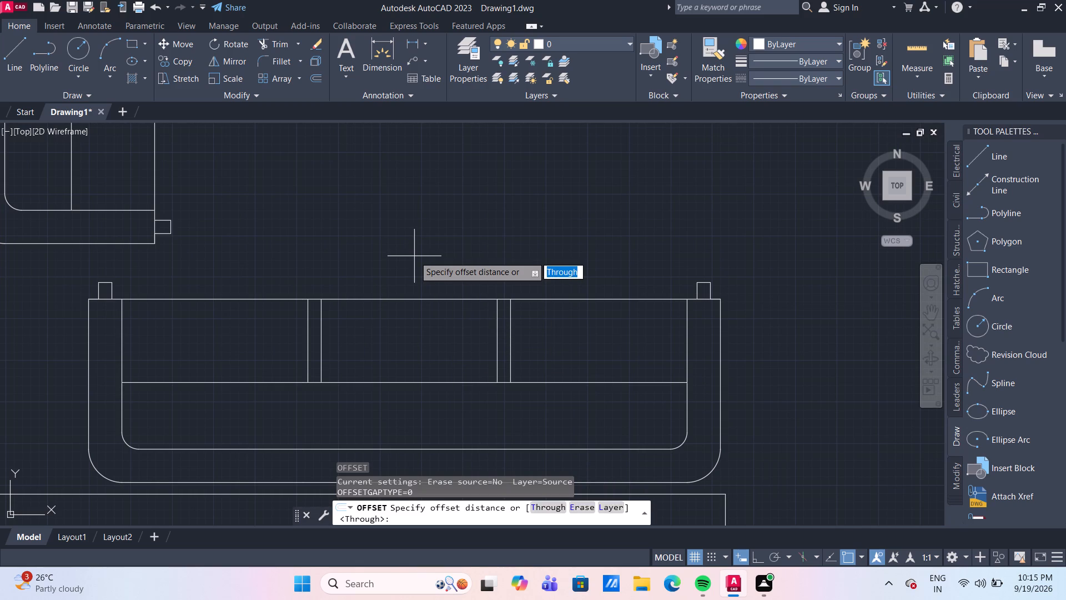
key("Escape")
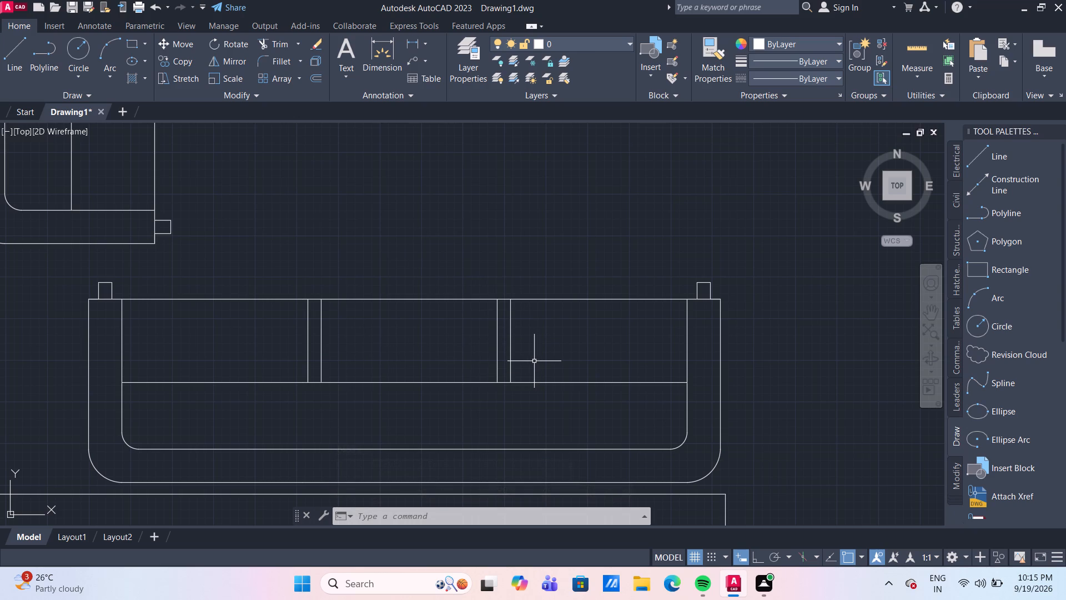
Offset both vertical lines of the lower sofa's right divider 1 unit to the left.
key("o")
key("Return")
key("1")
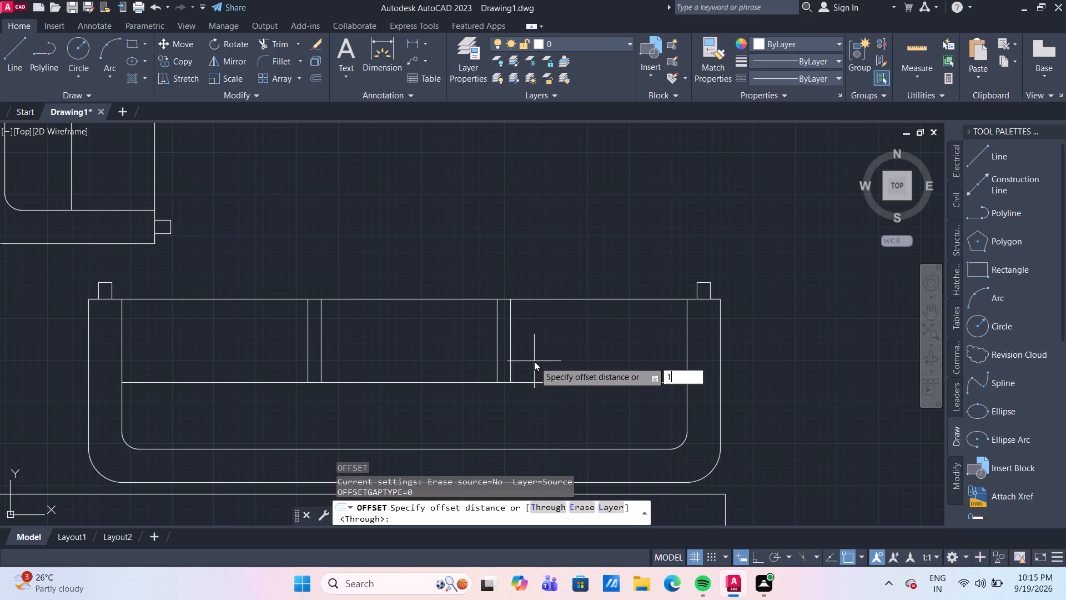
key("Return")
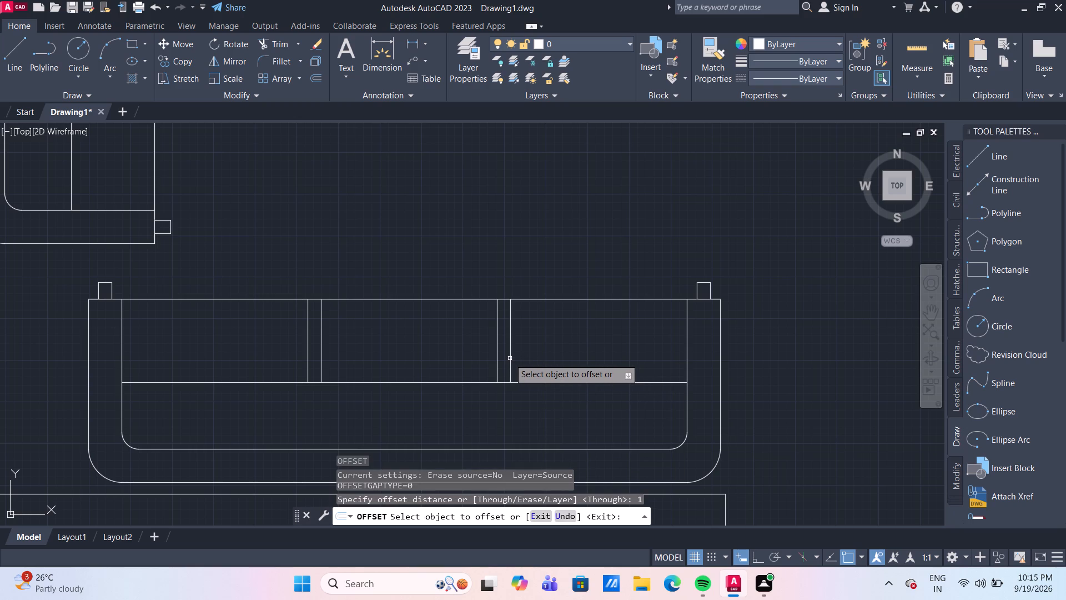
scroll(509, 358, "up", 1)
left_click(511, 355)
left_click(504, 352)
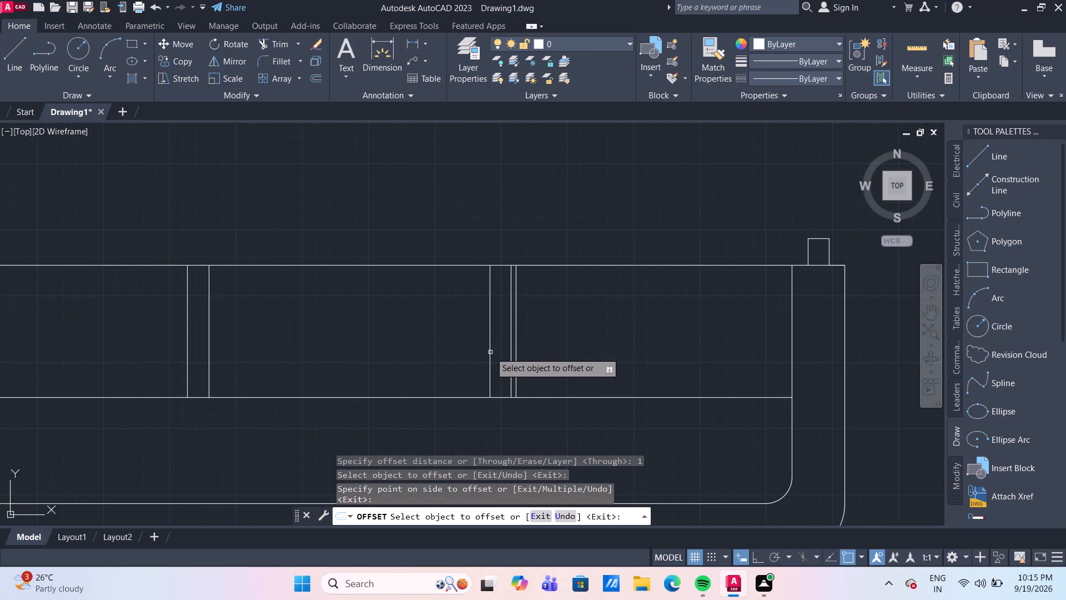
key("ctrl+z")
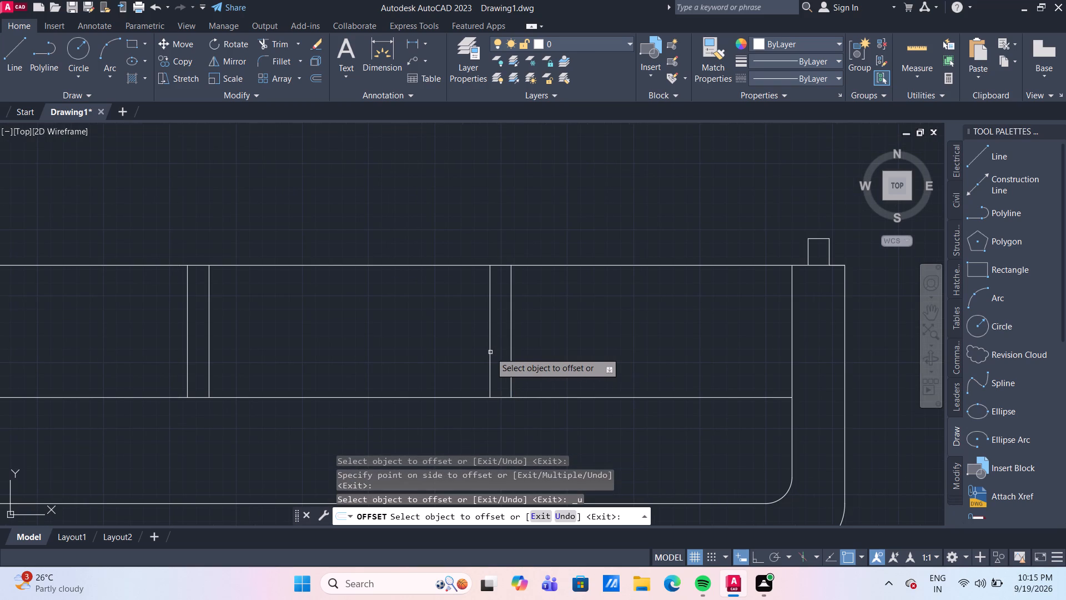
scroll(502, 349, "up", 1)
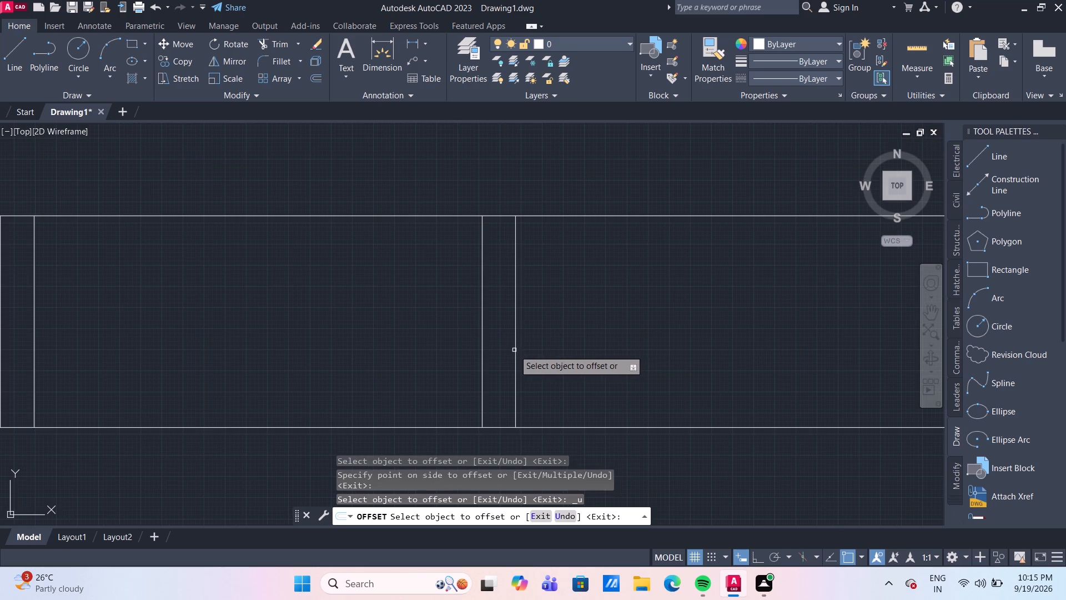
left_click_drag(514, 350, 506, 348)
left_click(498, 346)
left_click(481, 346)
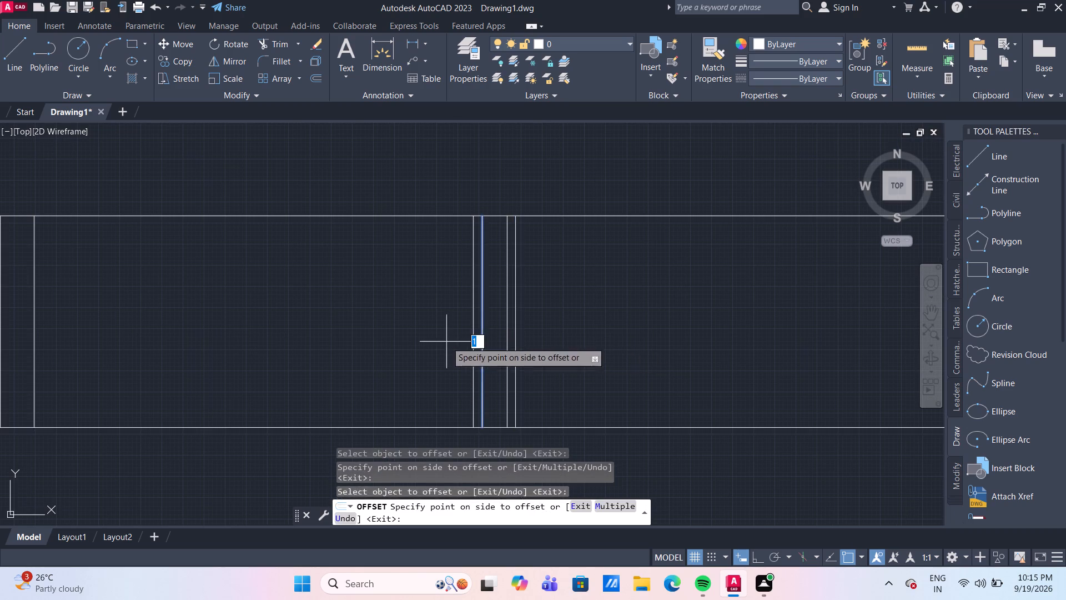
left_click(446, 342)
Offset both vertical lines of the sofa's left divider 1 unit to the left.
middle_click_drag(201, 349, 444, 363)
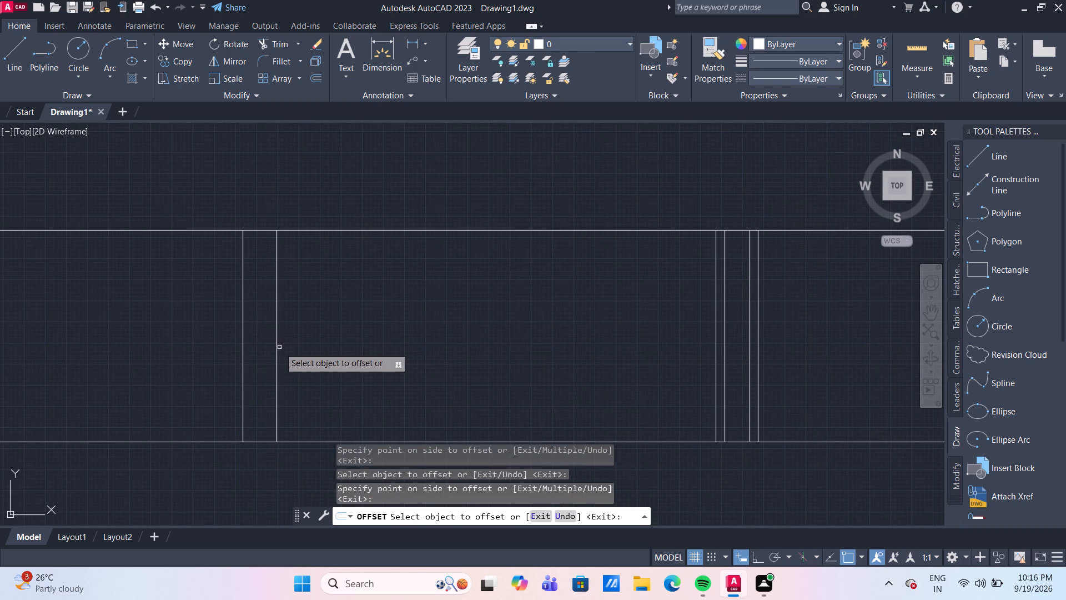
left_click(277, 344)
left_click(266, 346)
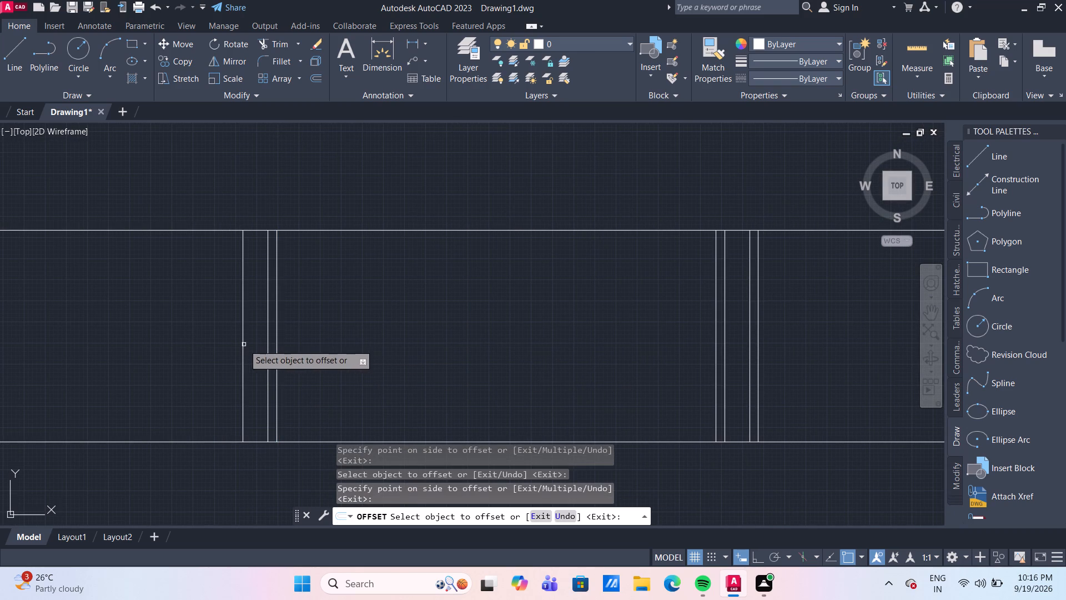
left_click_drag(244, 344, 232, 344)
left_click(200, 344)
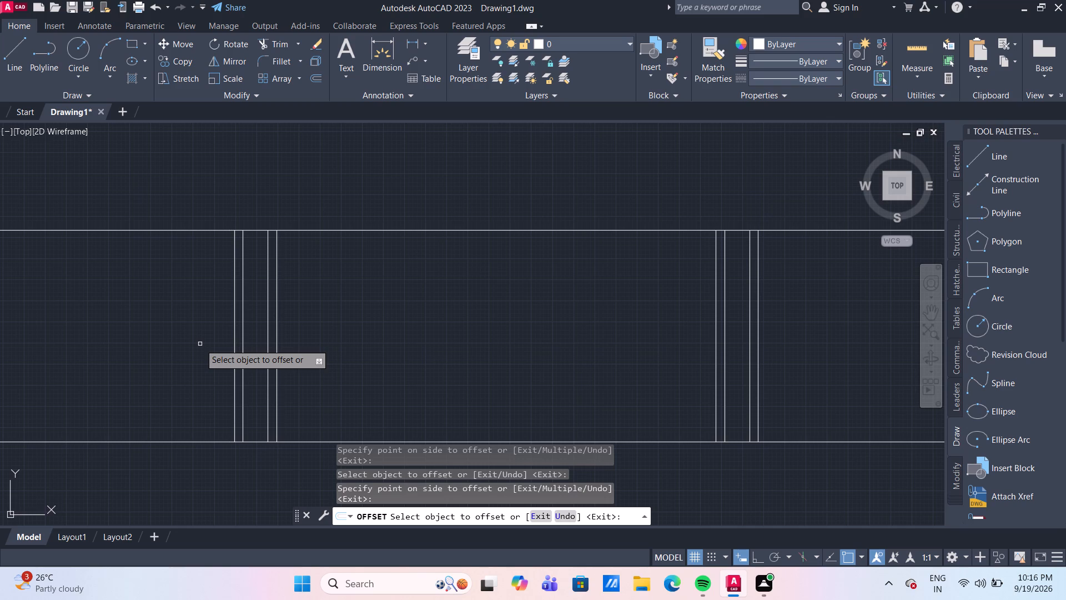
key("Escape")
Delete the right divider's two original lines and the outermost two lines of the left divider.
scroll(202, 344, "down", 2)
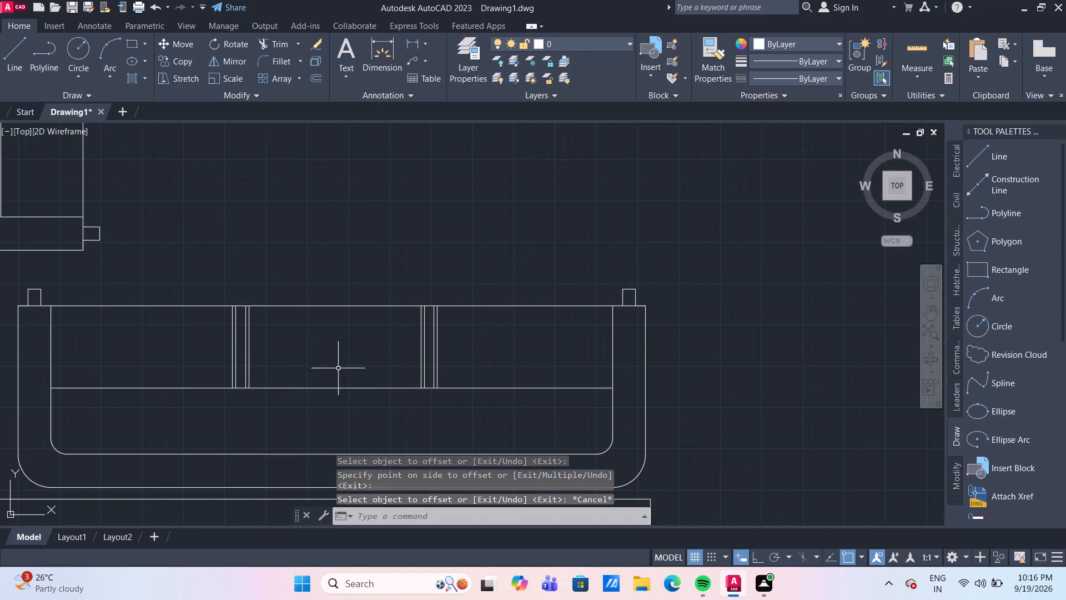
scroll(395, 370, "up", 2)
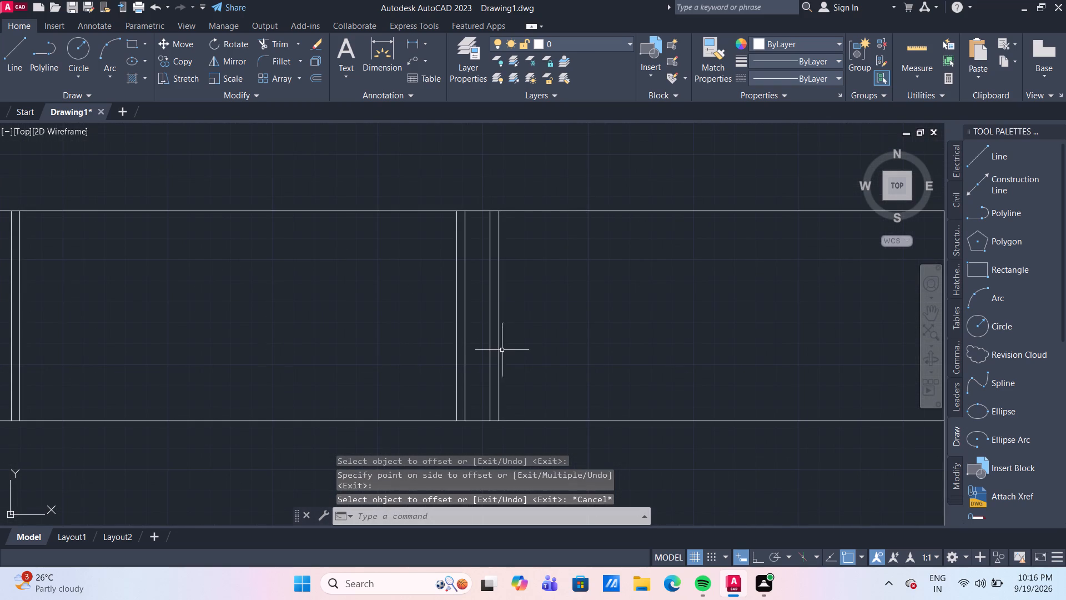
left_click_drag(498, 348, 492, 348)
left_click(465, 347)
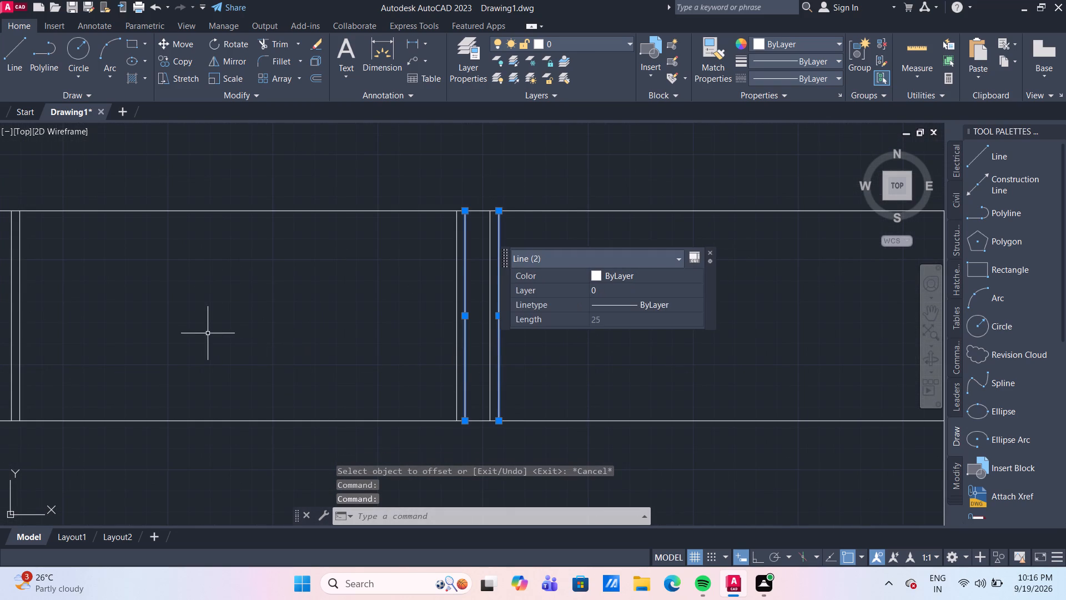
middle_click_drag(206, 333, 406, 339)
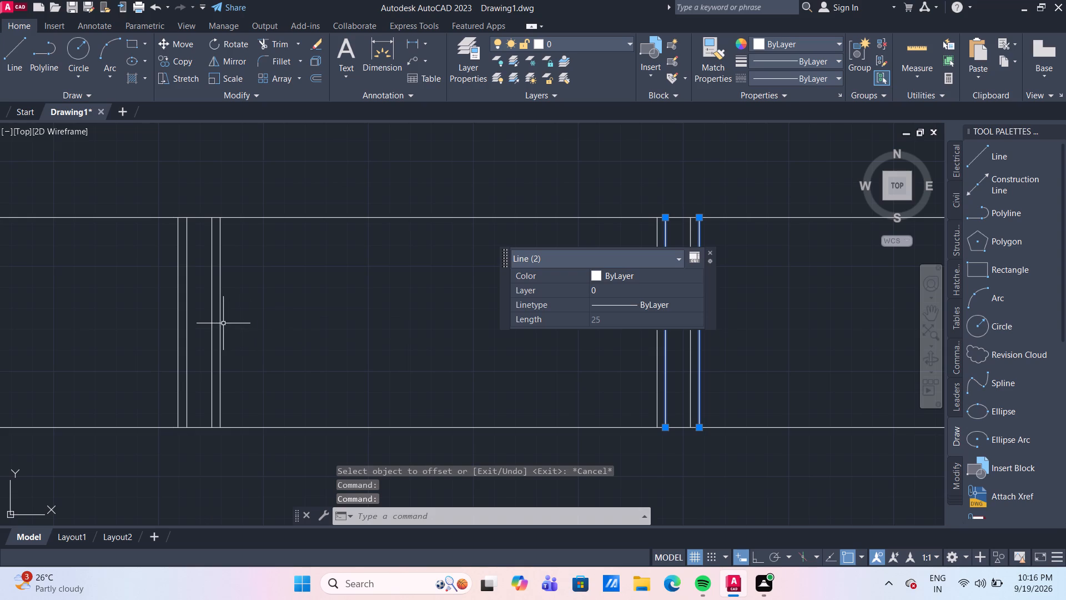
left_click(219, 323)
left_click(178, 319)
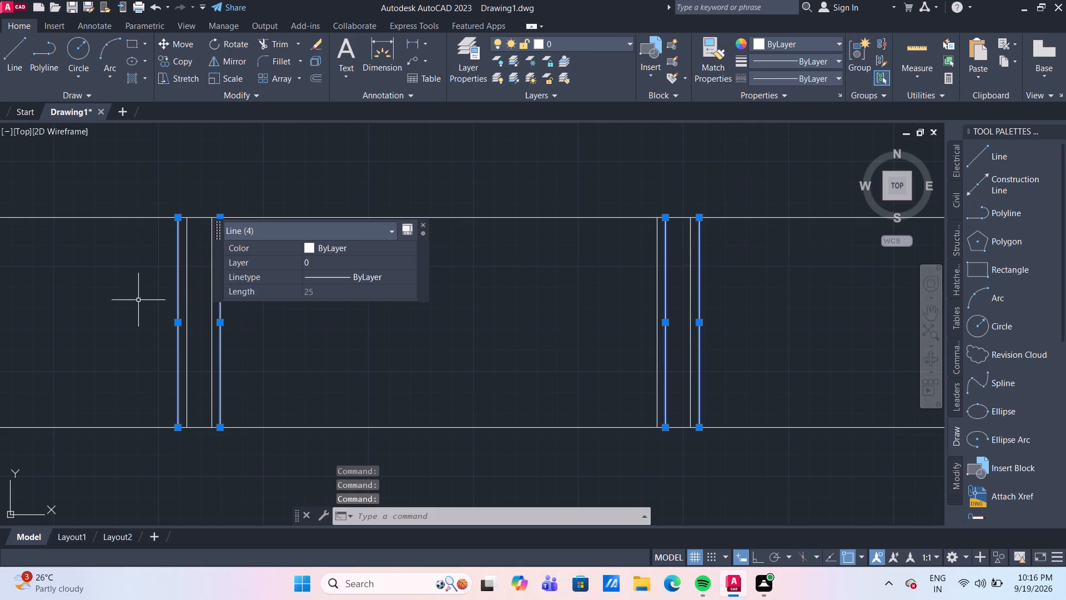
key("Delete")
Measure the width of the middle section between the two dividers with Quick measure.
scroll(273, 336, "down", 4)
scroll(303, 337, "up", 2)
middle_click_drag(326, 334, 381, 330)
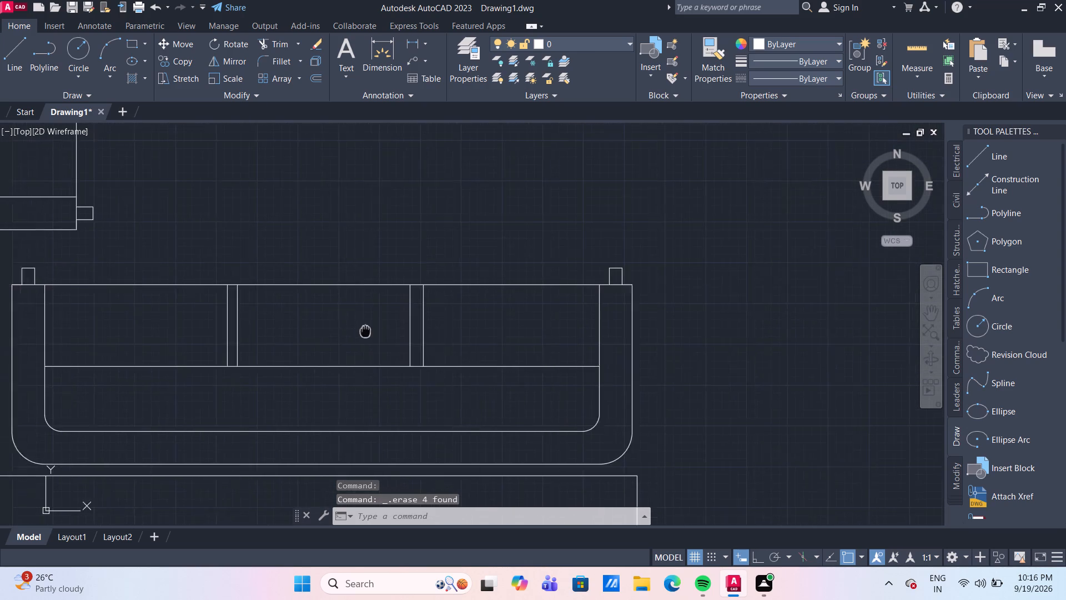
middle_click_drag(381, 330, 388, 330)
left_click(919, 41)
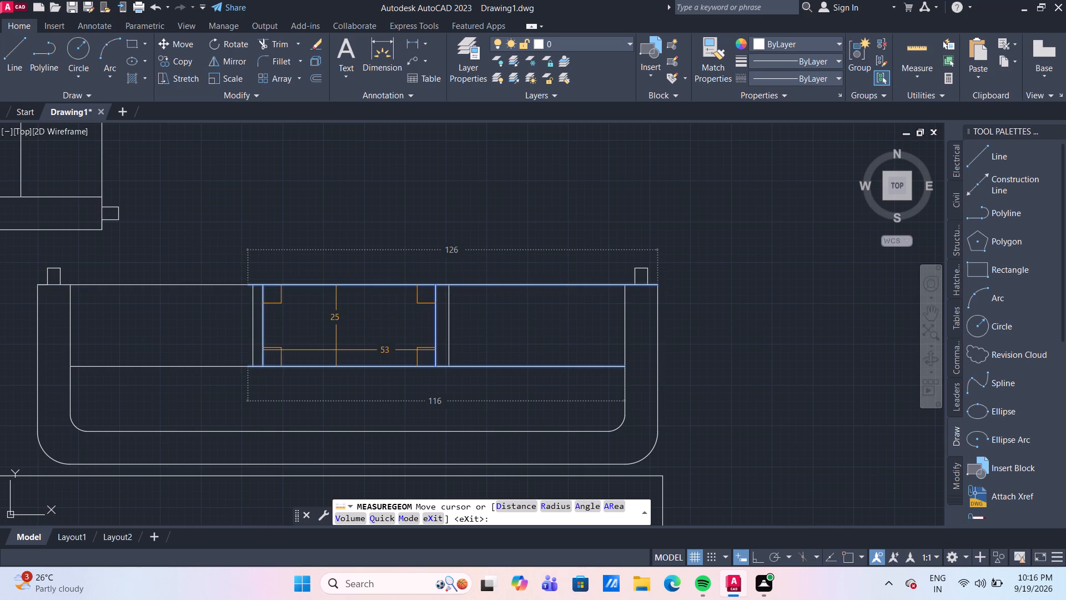
scroll(324, 347, "up", 2)
key("Escape")
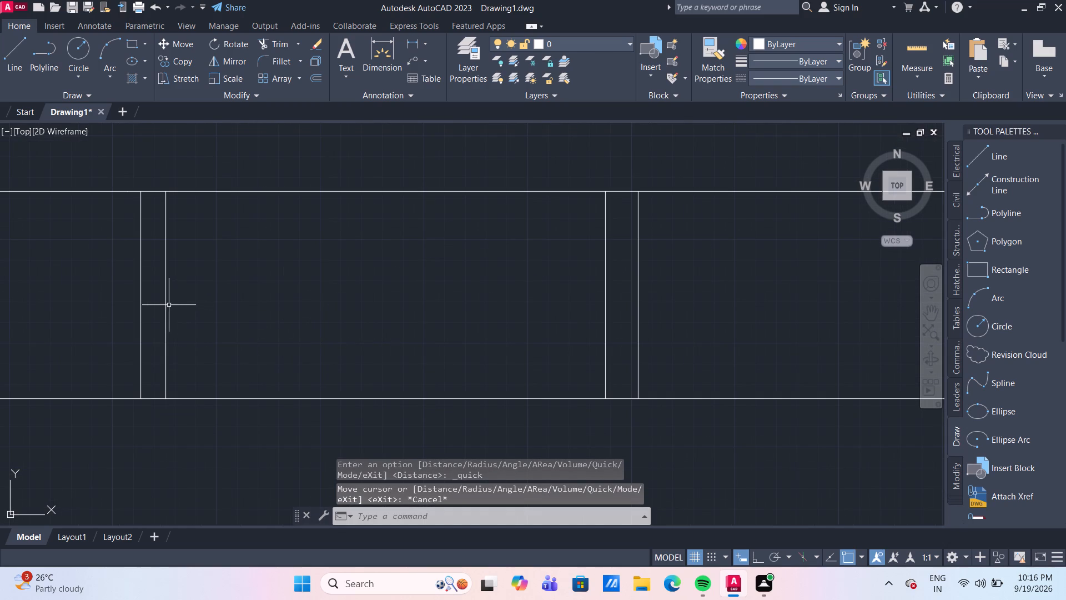
Replace the left divider's right line with an offset of the right divider's left line, 54 units to the left.
left_click(165, 304)
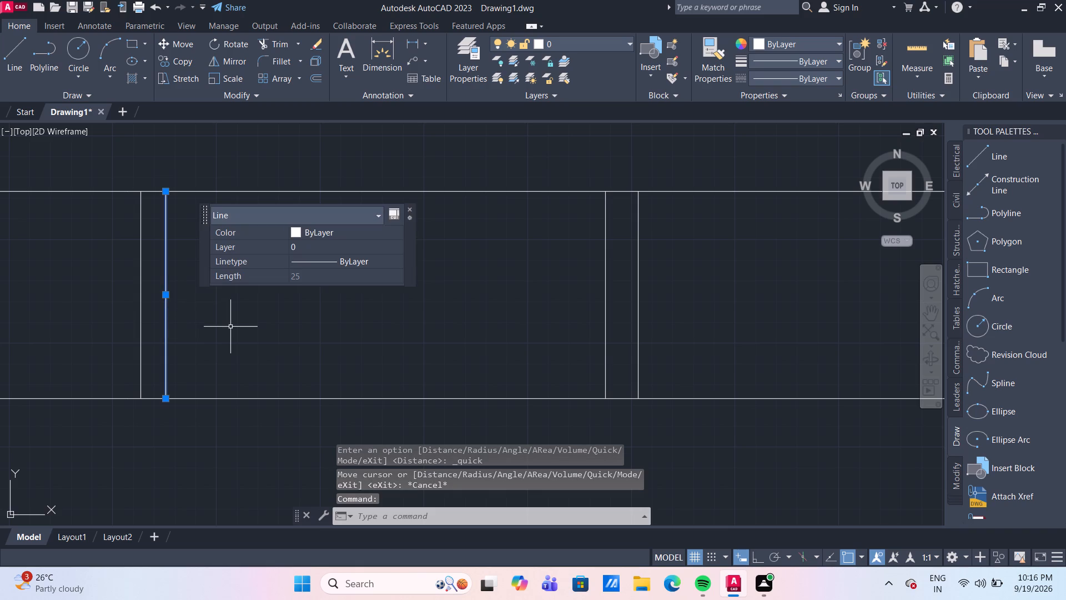
key("Delete")
key("o")
key("Return")
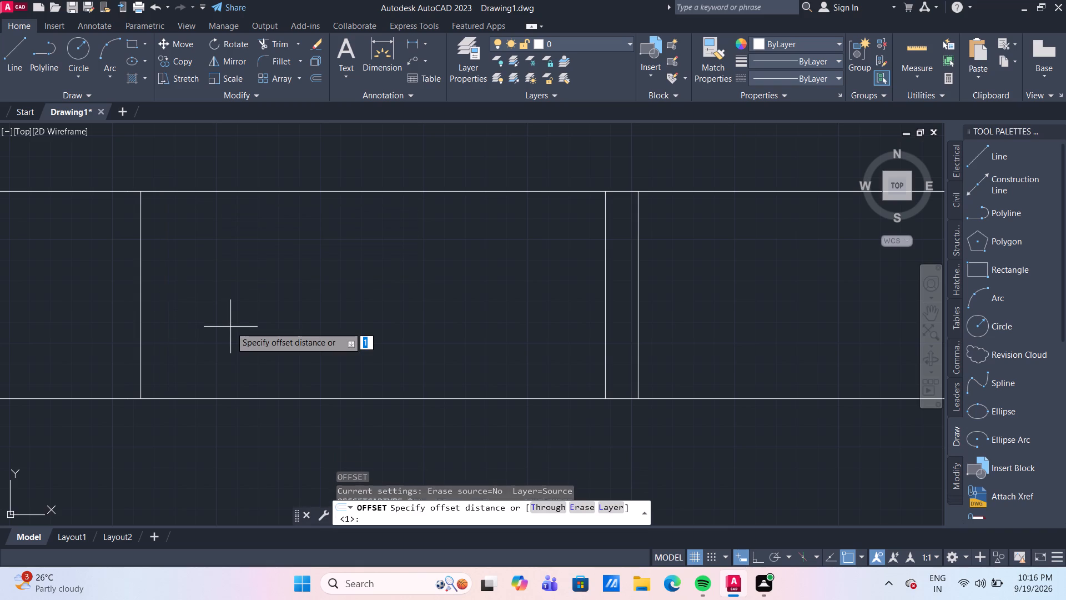
type("54")
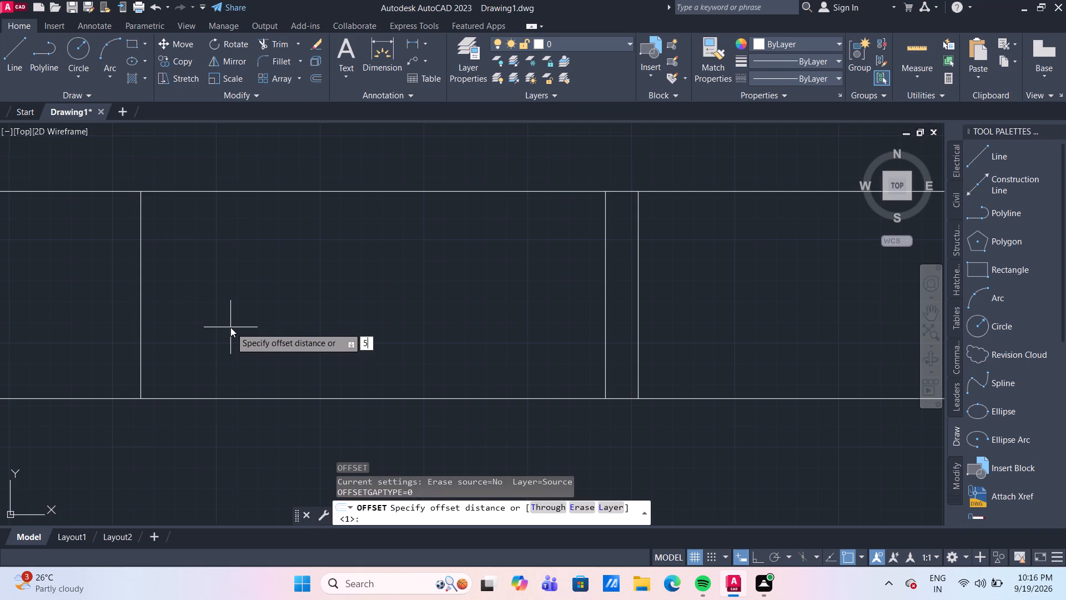
key("Return")
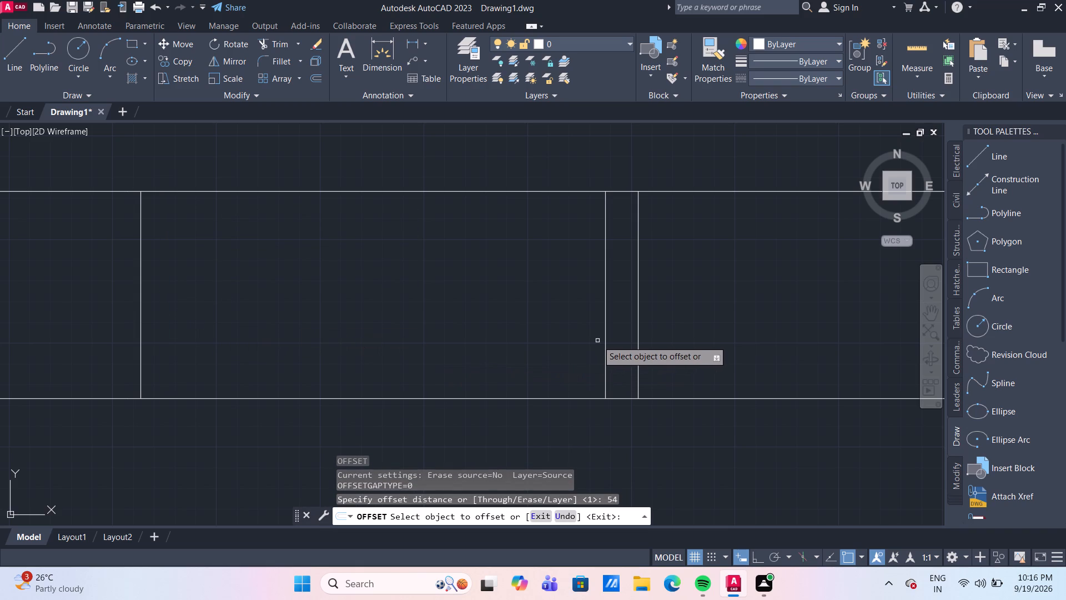
left_click_drag(606, 341, 594, 339)
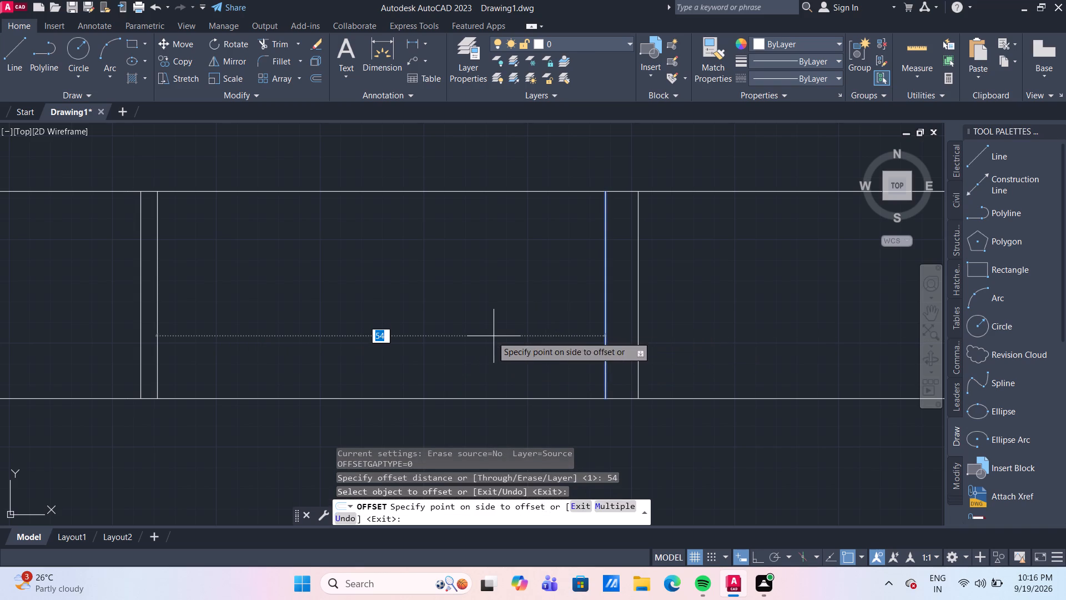
left_click(439, 336)
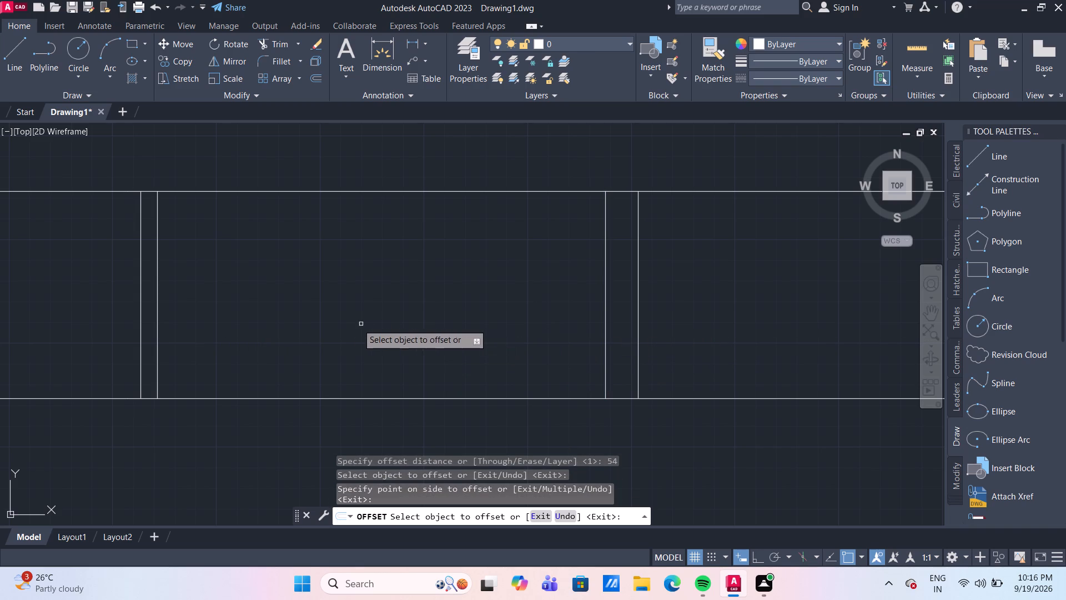
scroll(240, 317, "down", 2)
middle_click_drag(269, 322, 423, 344)
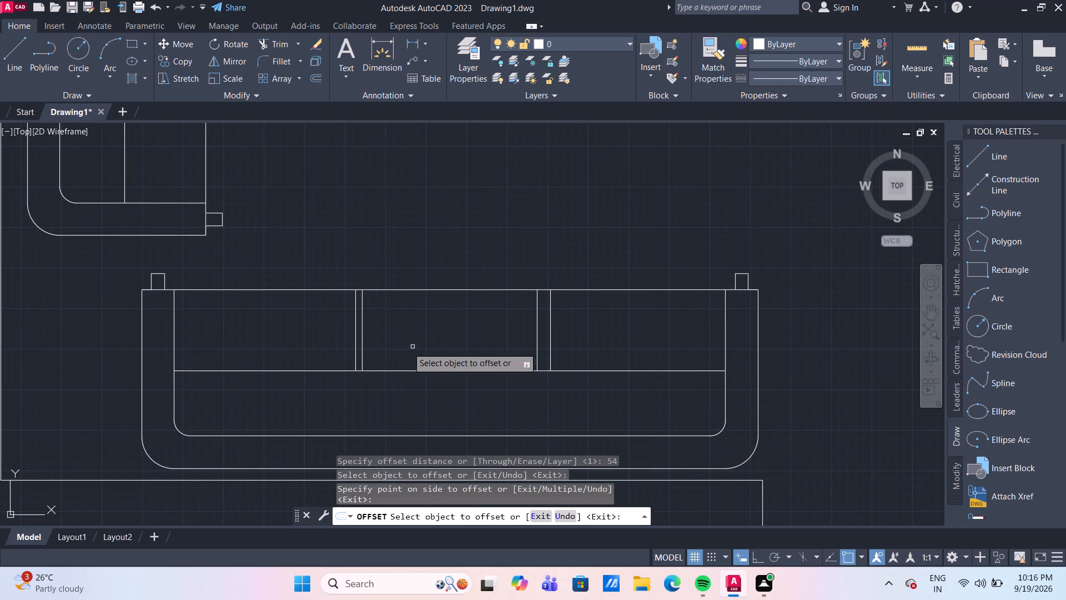
key("Escape")
Delete the old left line of the left divider.
left_click(355, 322)
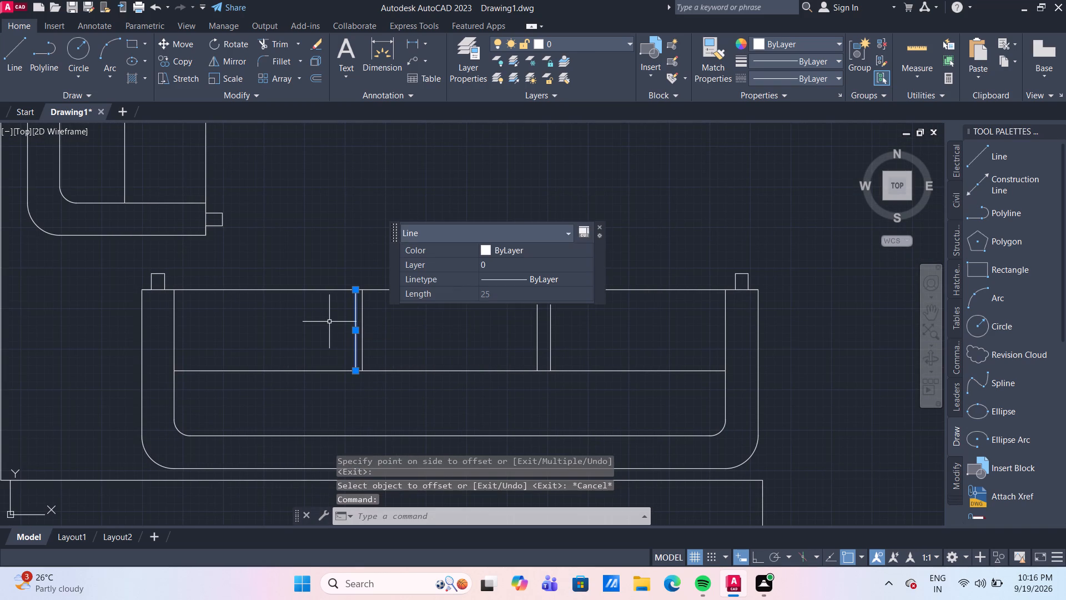
key("Delete")
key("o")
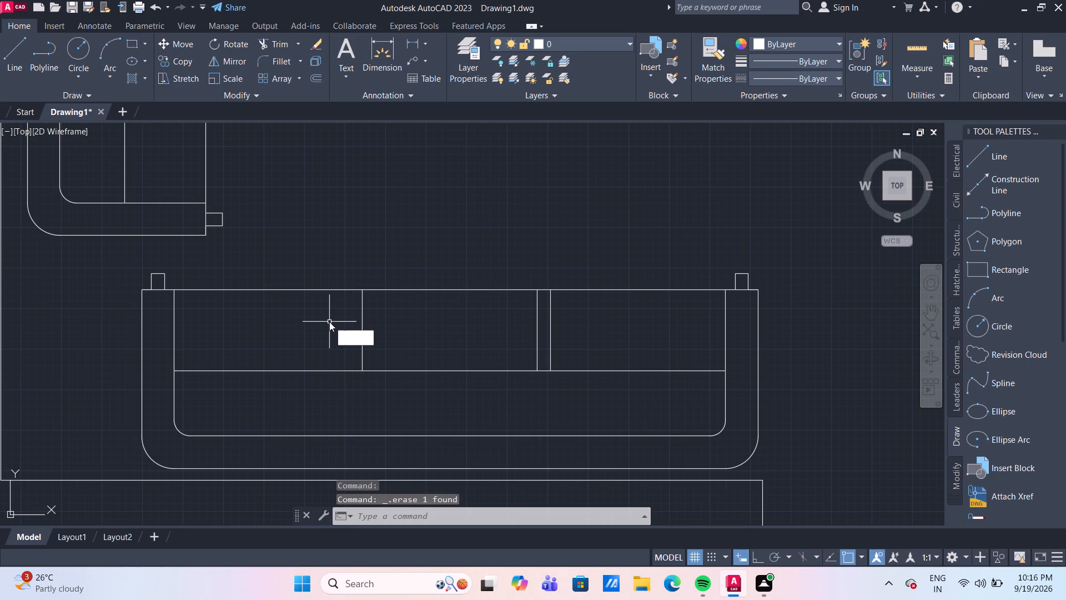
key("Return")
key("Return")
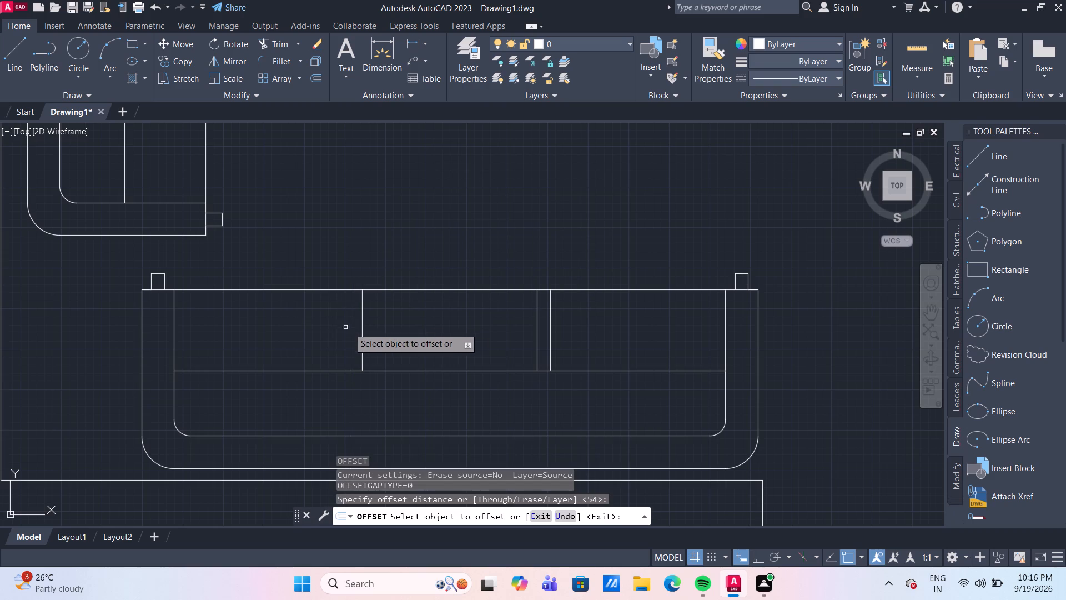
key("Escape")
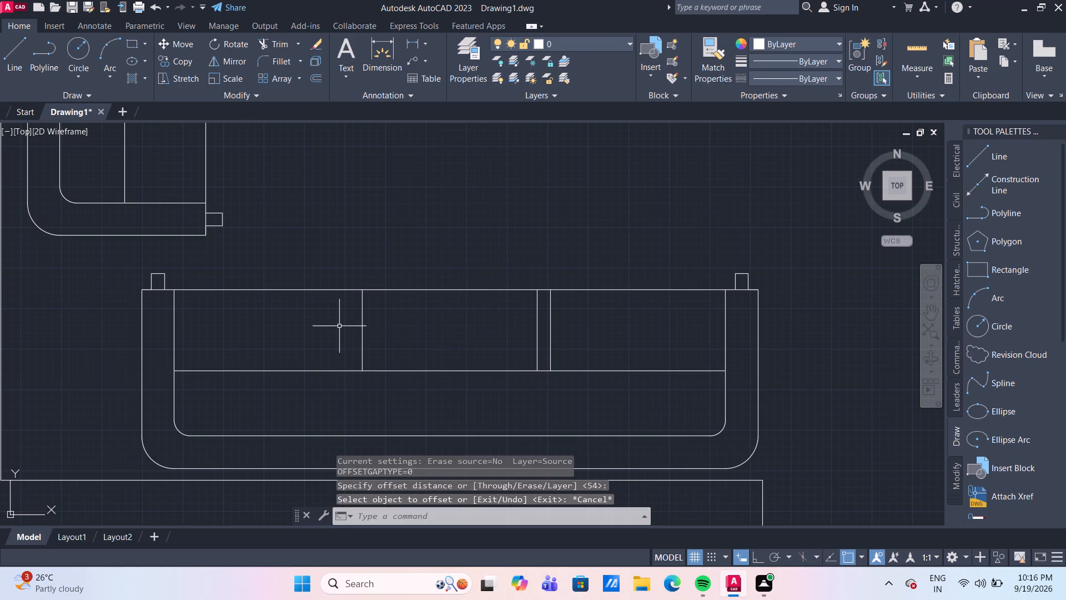
Offset the left divider's remaining line 4 units to the left to complete the double divider.
key("o")
key("Return")
key("4")
key("Return")
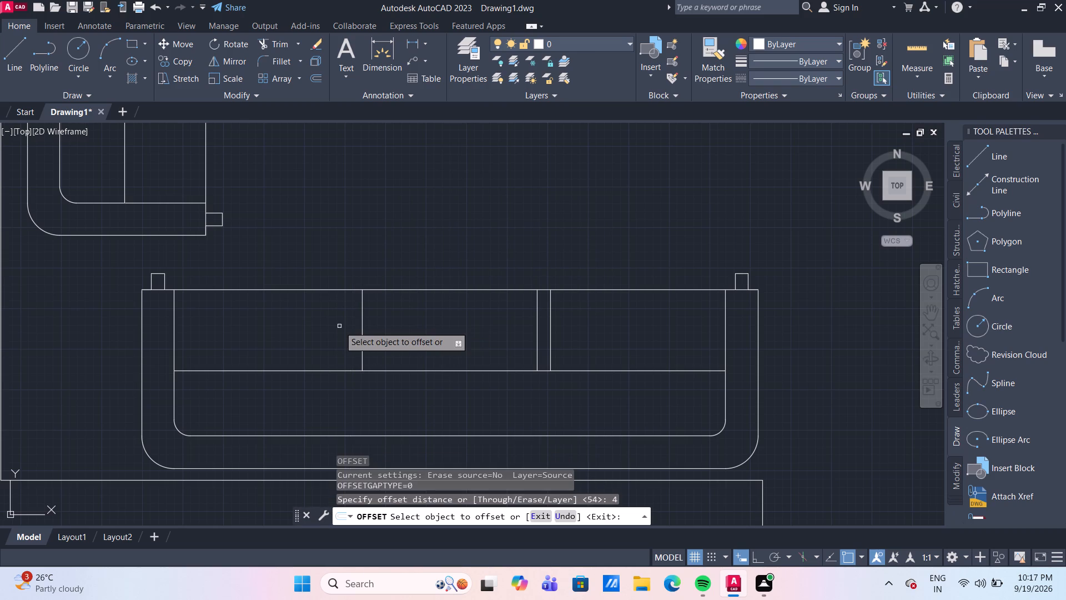
left_click_drag(361, 336, 348, 335)
left_click(341, 334)
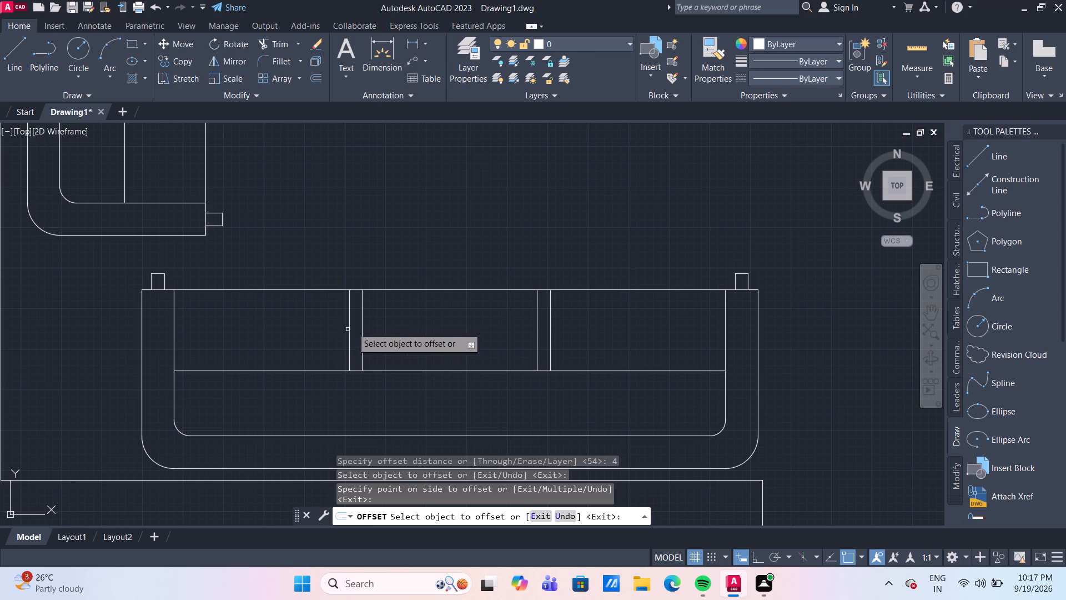
Measure the width of the lower sofa's right-hand section with Quick measure.
key("Escape")
left_click(913, 40)
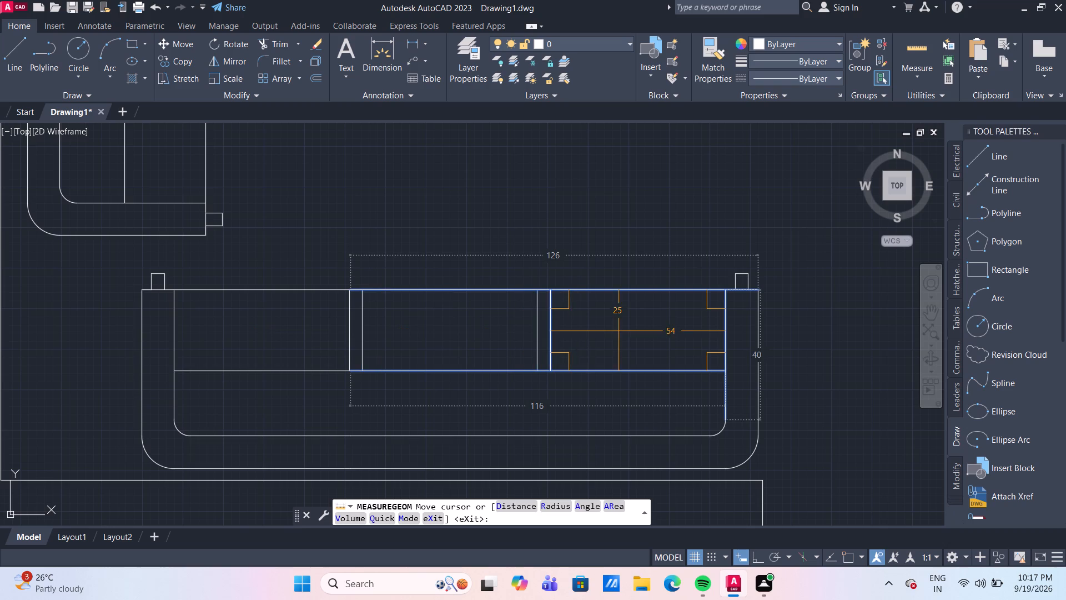
key("Escape")
Copy the lower sofa's seat line and double divider lines into the empty room on the left.
scroll(537, 253, "down", 2)
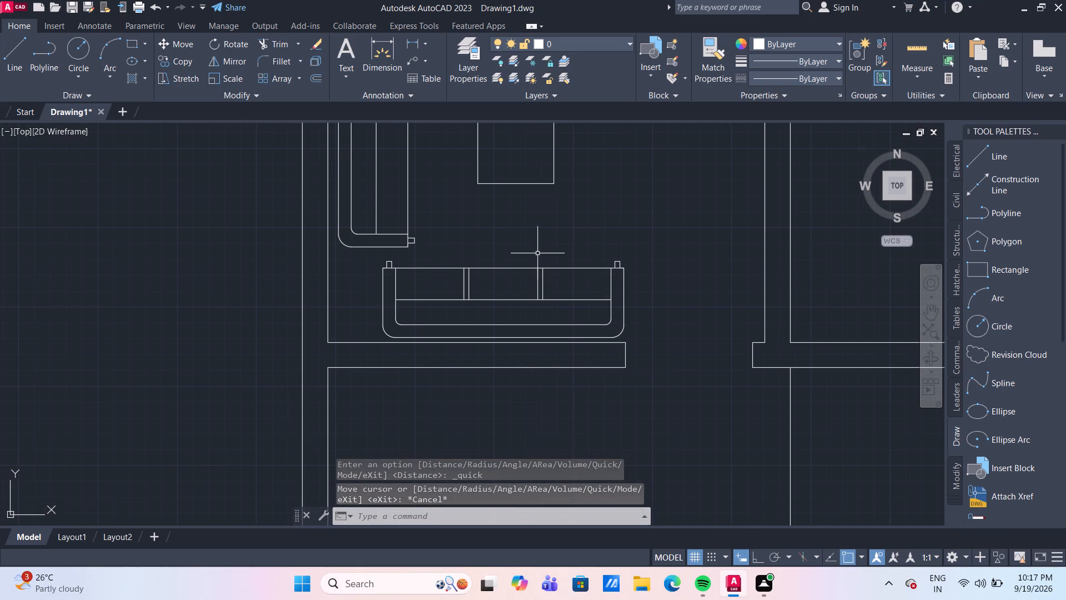
scroll(564, 296, "up", 2)
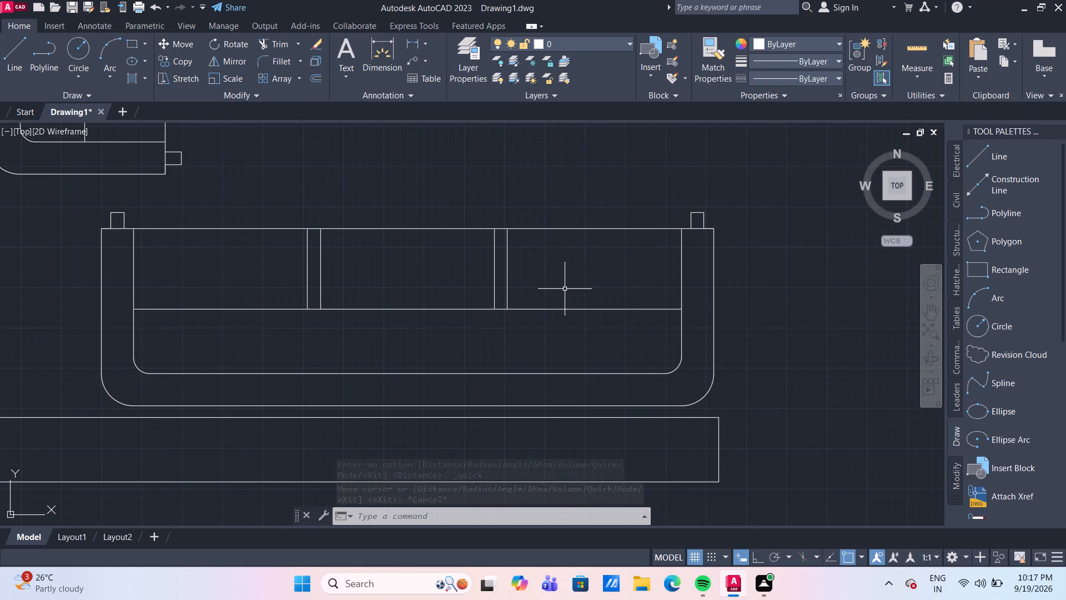
scroll(573, 283, "down", 3)
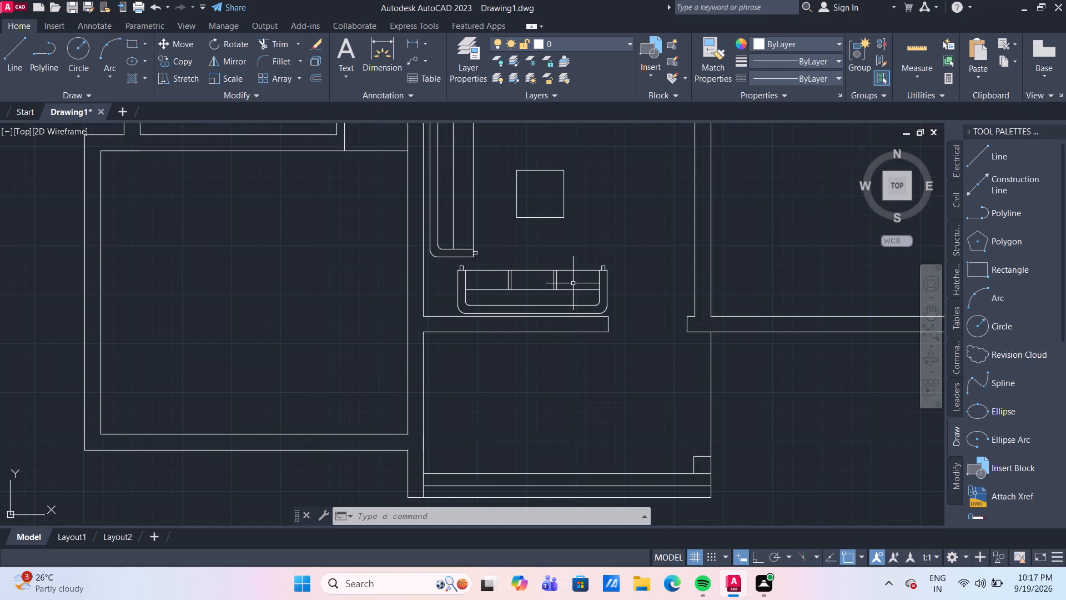
scroll(573, 283, "up", 2)
left_click(557, 312)
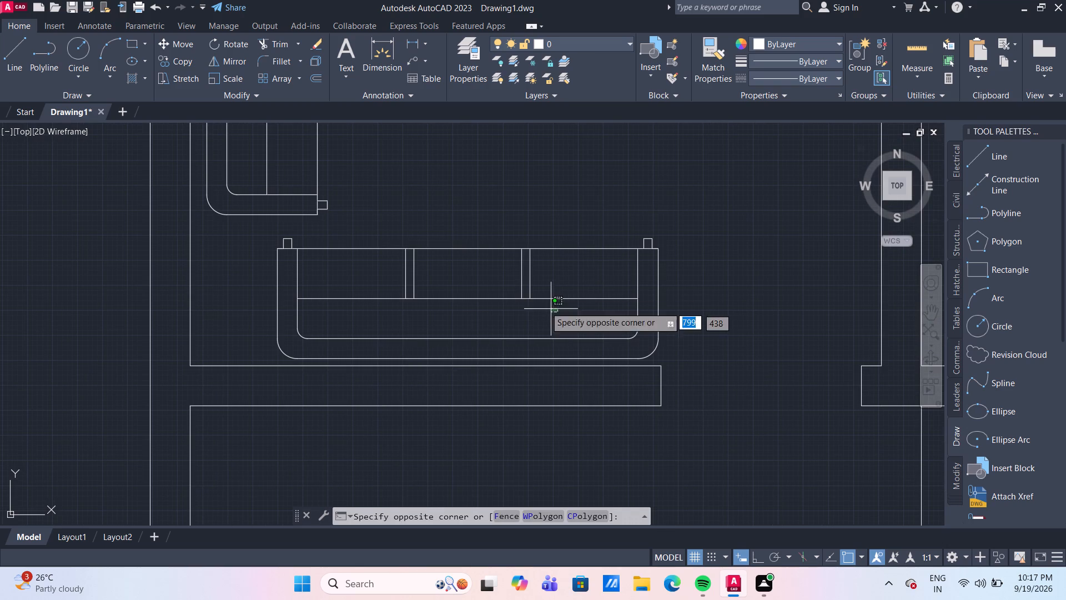
left_click(380, 276)
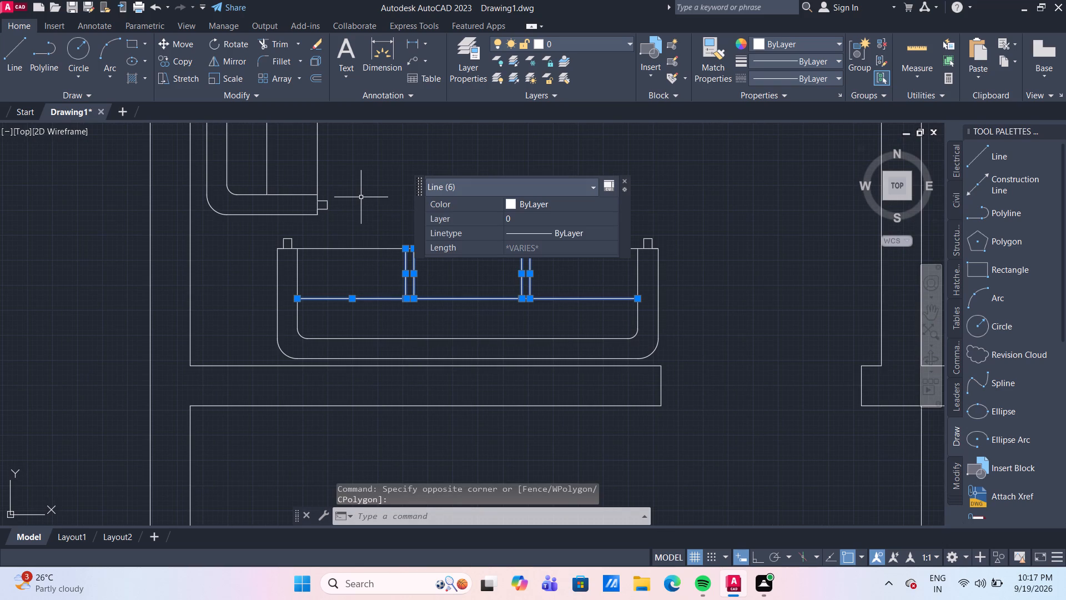
type("CO")
key("Return")
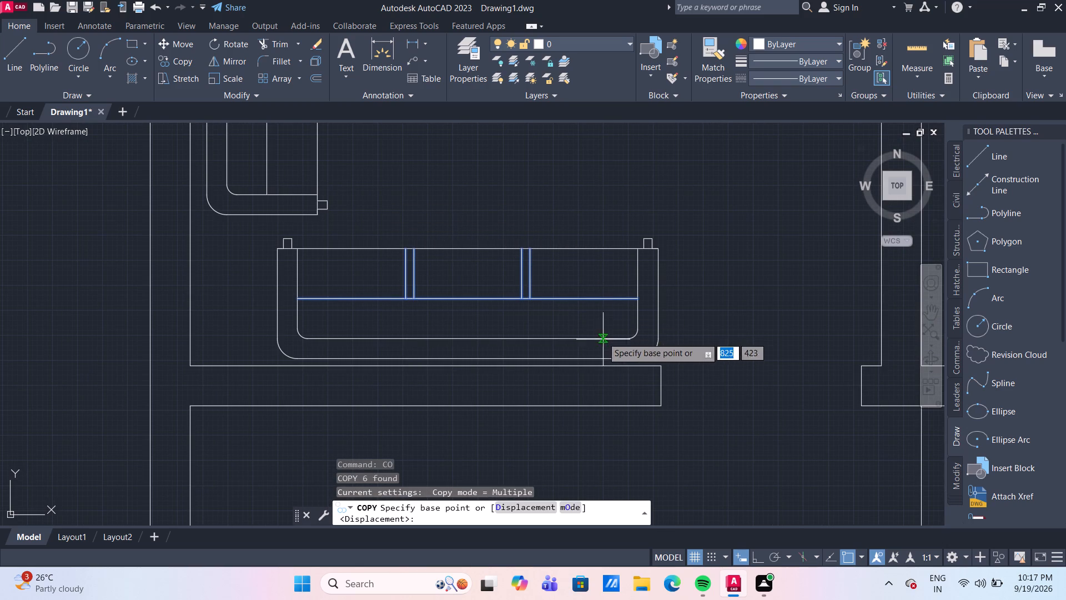
left_click(635, 299)
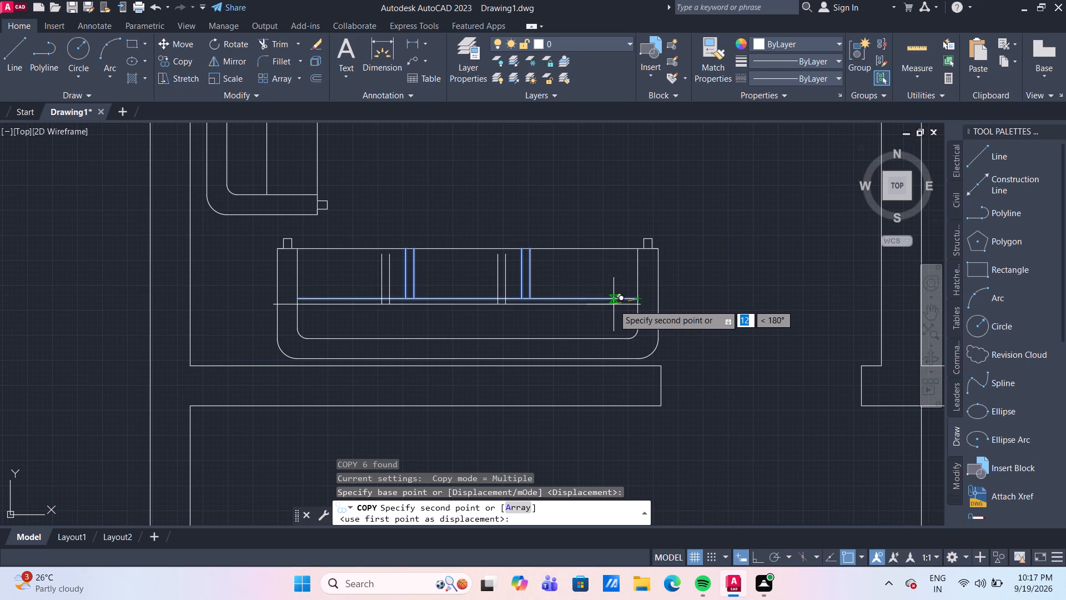
scroll(773, 322, "down", 2)
middle_click_drag(790, 333, 761, 291)
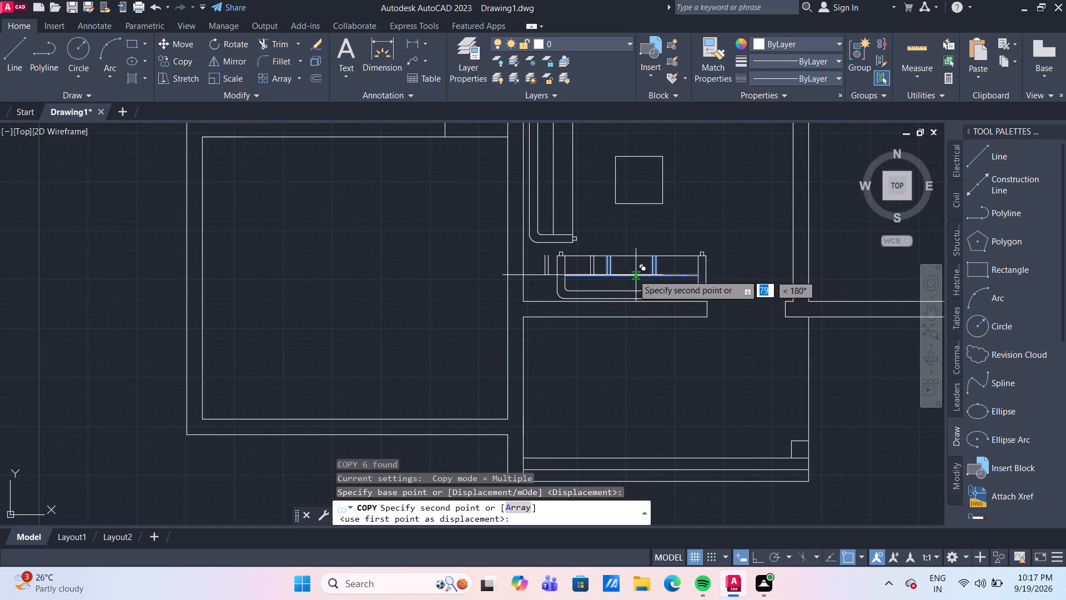
left_click(409, 269)
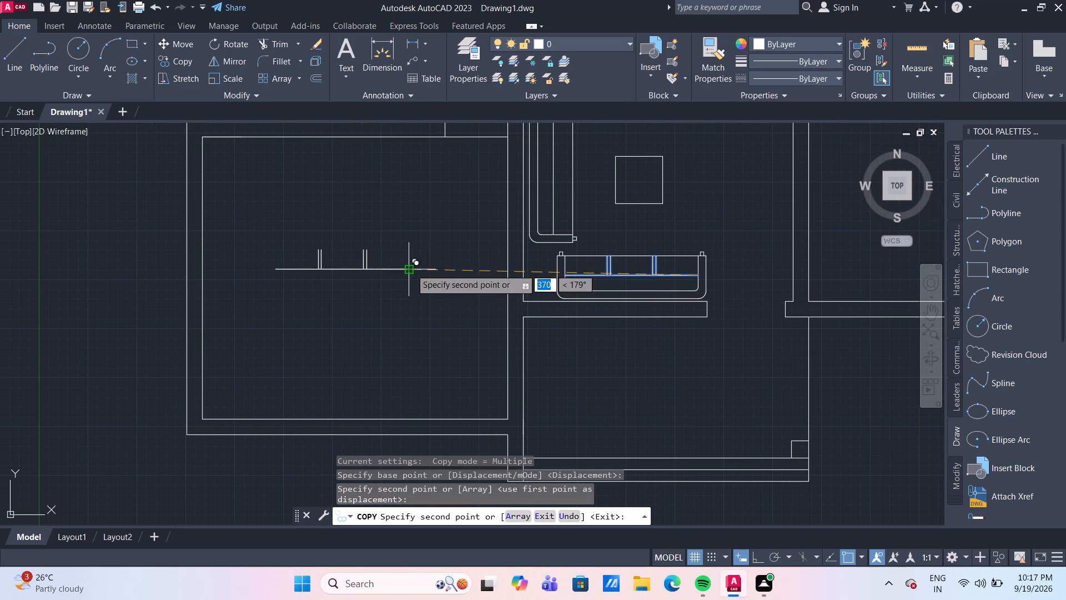
key("Escape")
Rotate the copied seat and divider lines 90 degrees clockwise about the seat line's right end, with Ortho on.
left_click(443, 292)
left_click(264, 228)
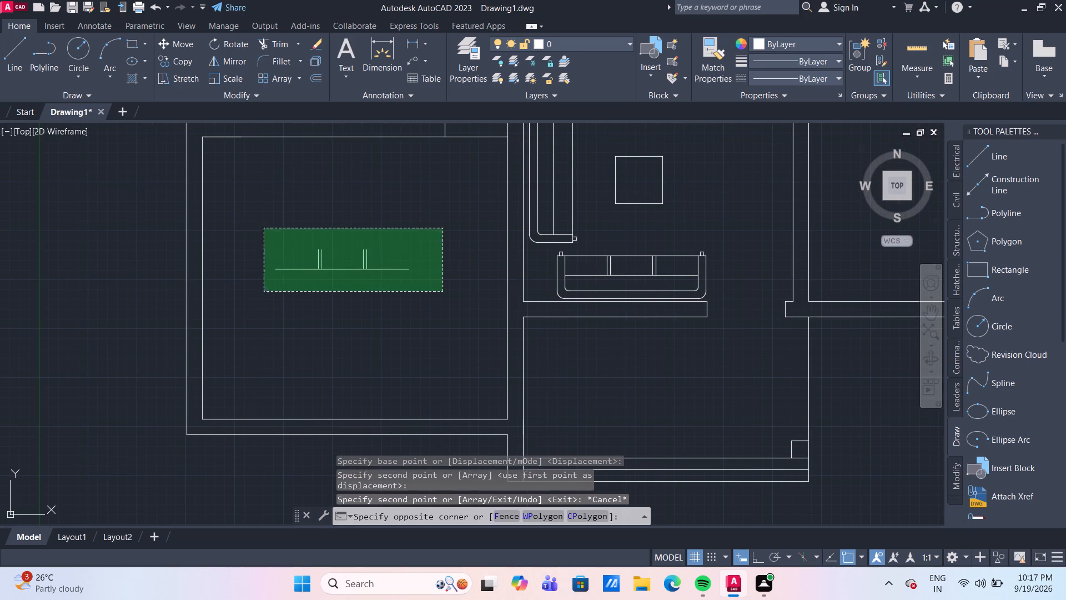
left_click(239, 43)
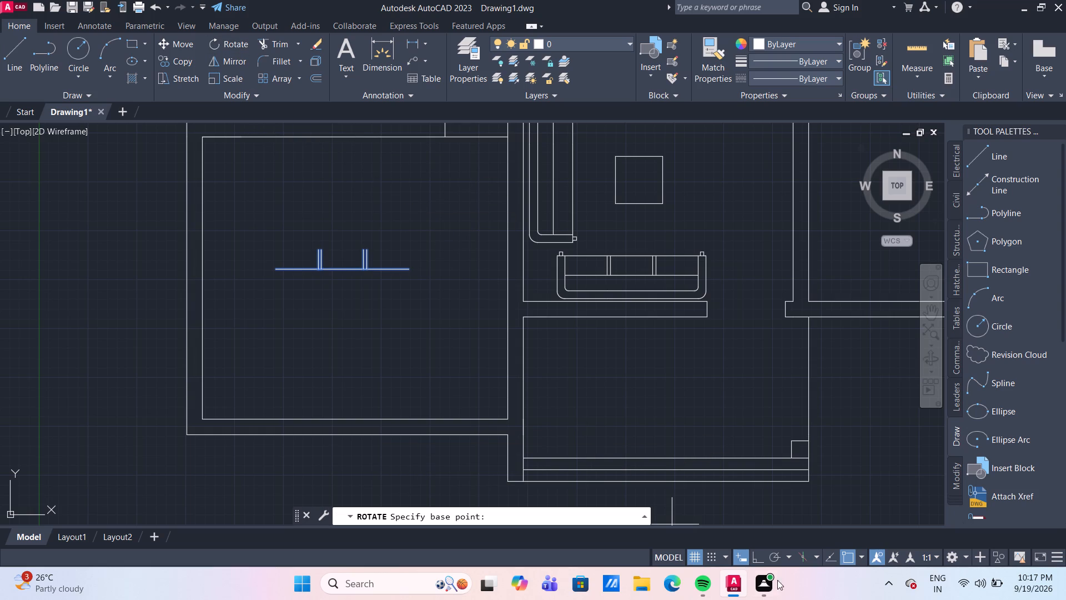
left_click(759, 558)
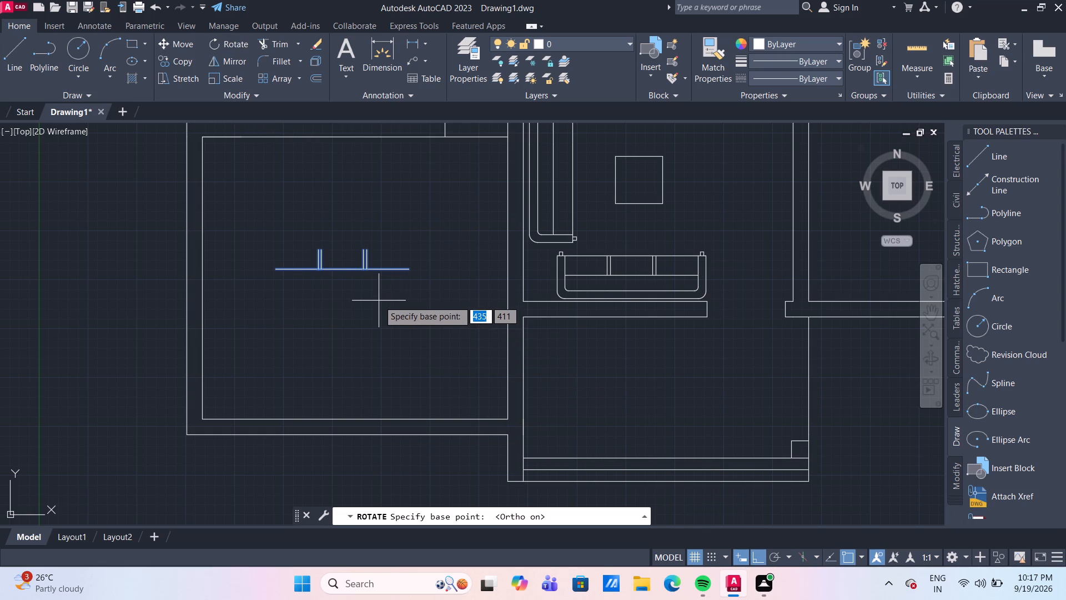
left_click_drag(406, 271, 406, 278)
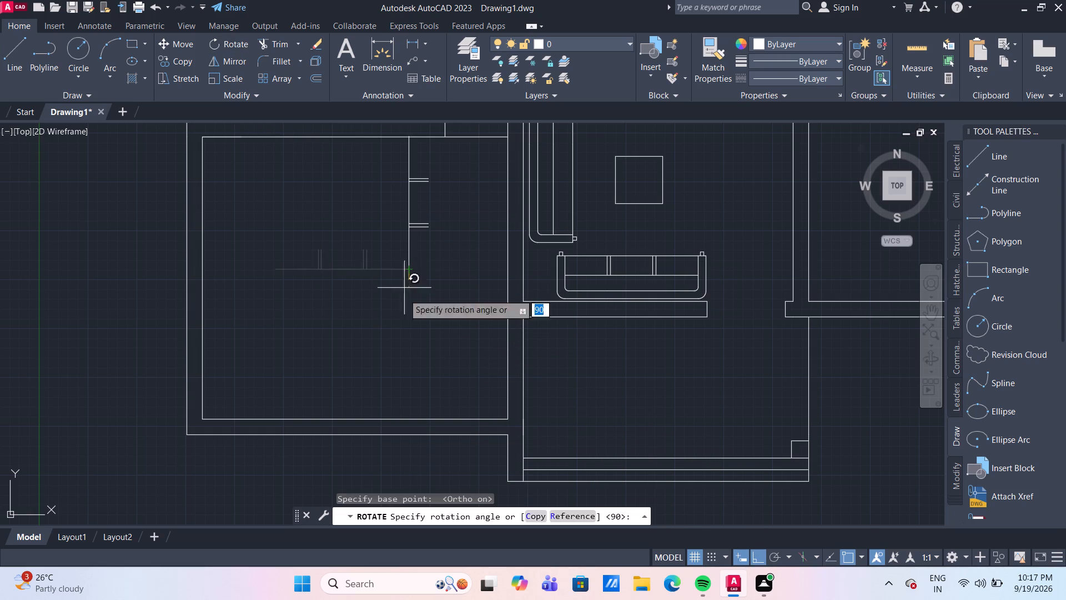
left_click(390, 334)
middle_click_drag(433, 294, 442, 346)
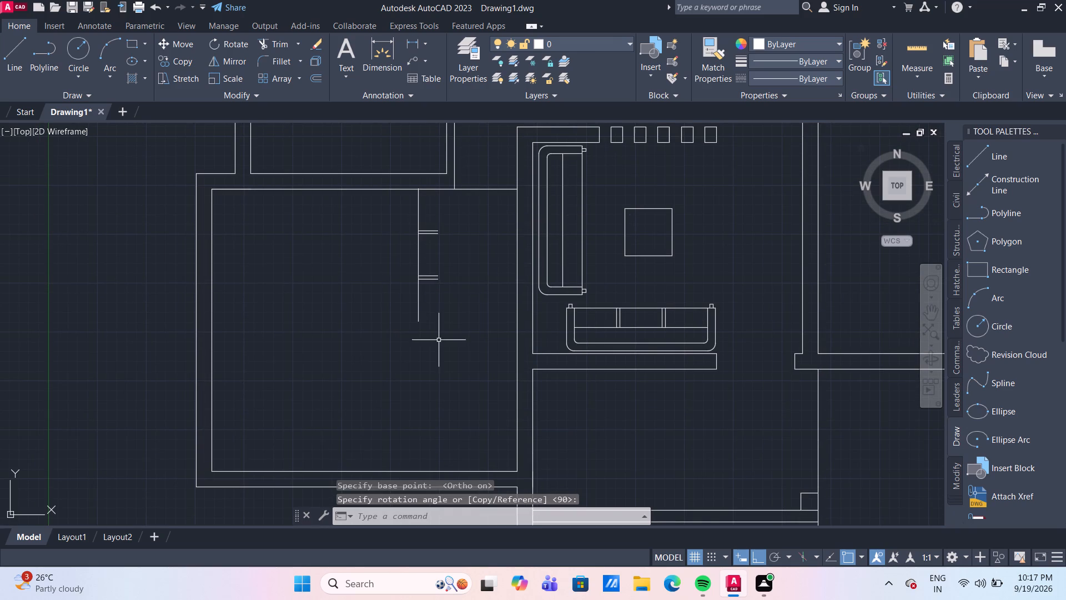
Move the rotated lines onto the vertical sofa, placing their lower end on the lower end of its seat line.
left_click(451, 319)
left_click(390, 211)
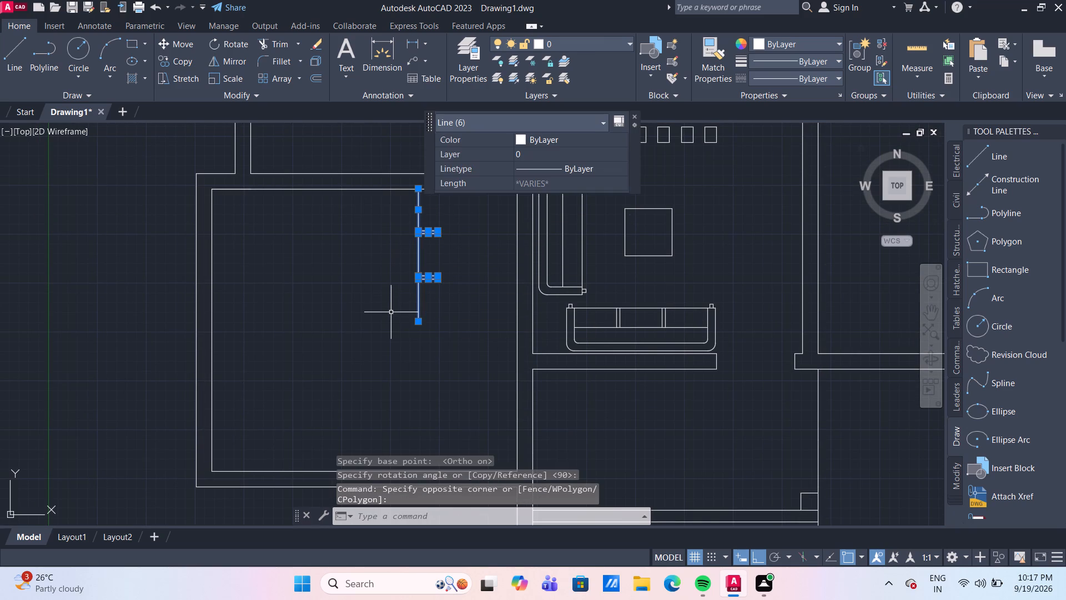
key("m")
key("Return")
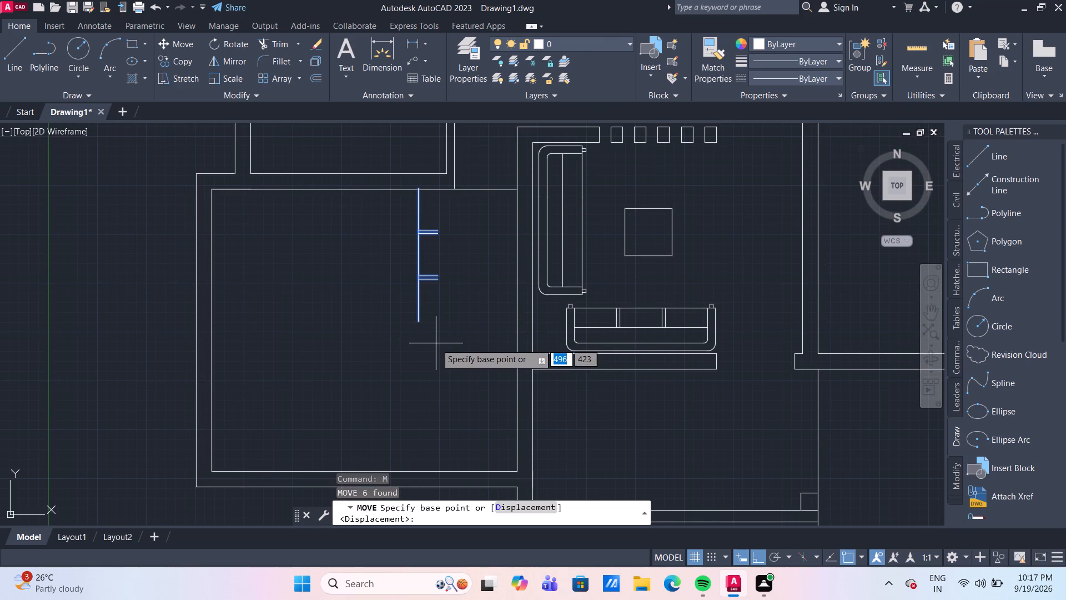
scroll(429, 338, "up", 2)
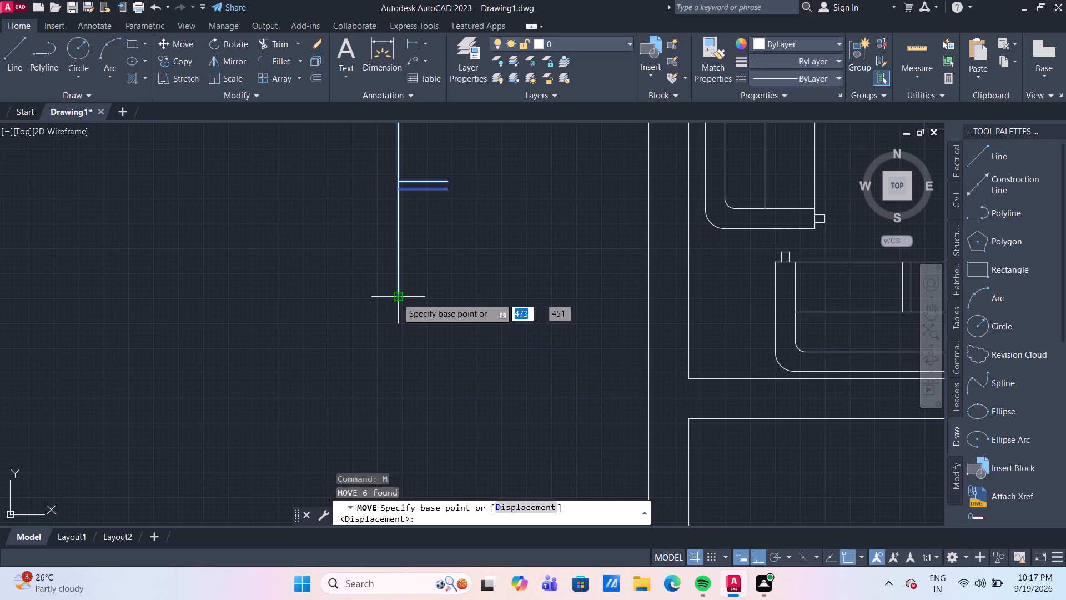
left_click(397, 298)
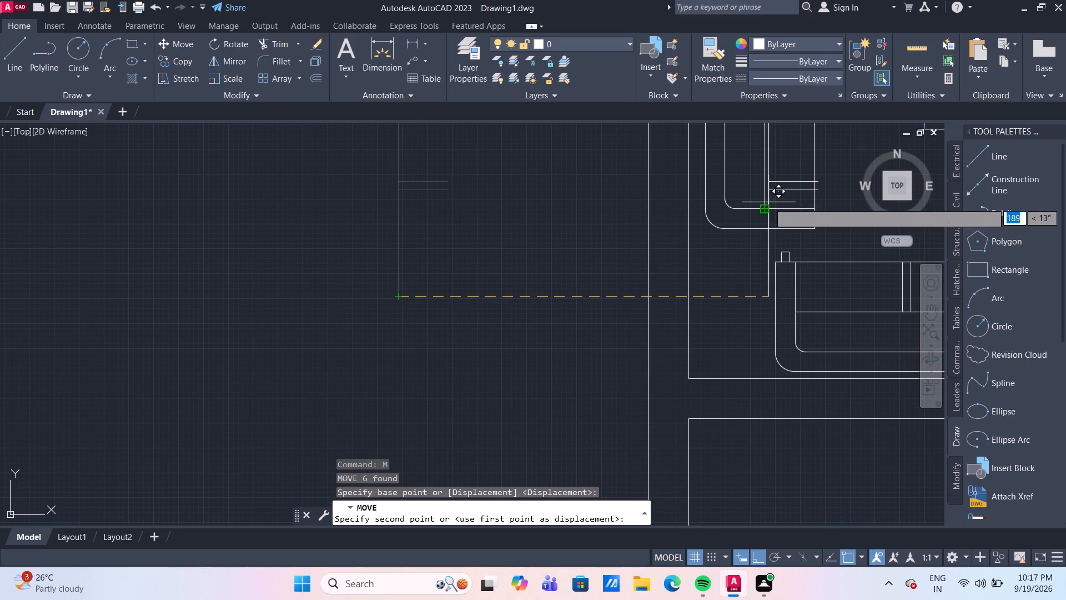
scroll(764, 211, "up", 2)
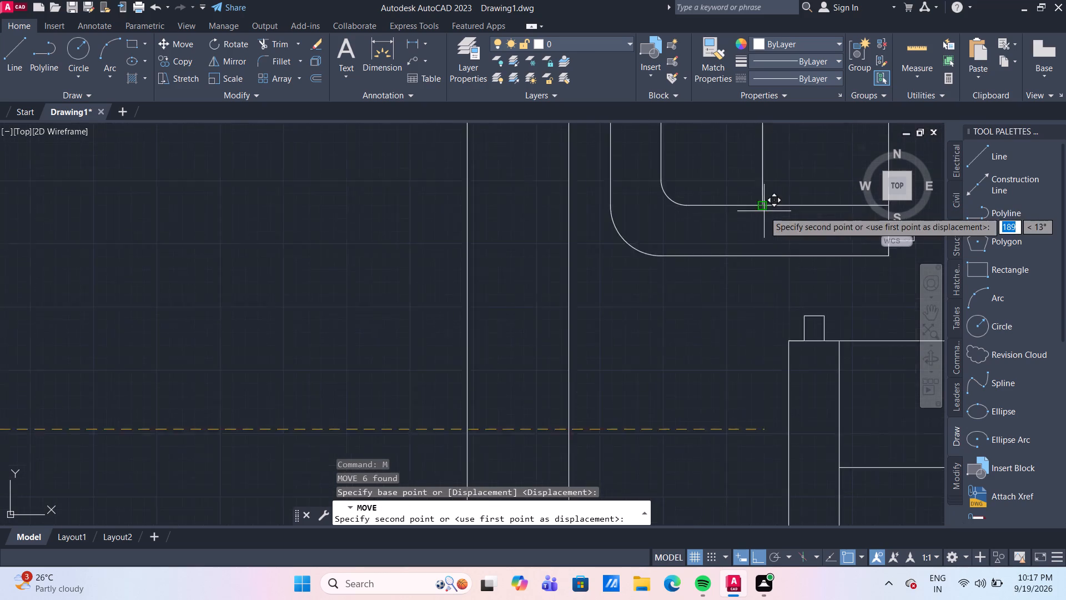
scroll(764, 211, "up", 1)
left_click(762, 199)
scroll(776, 267, "down", 3)
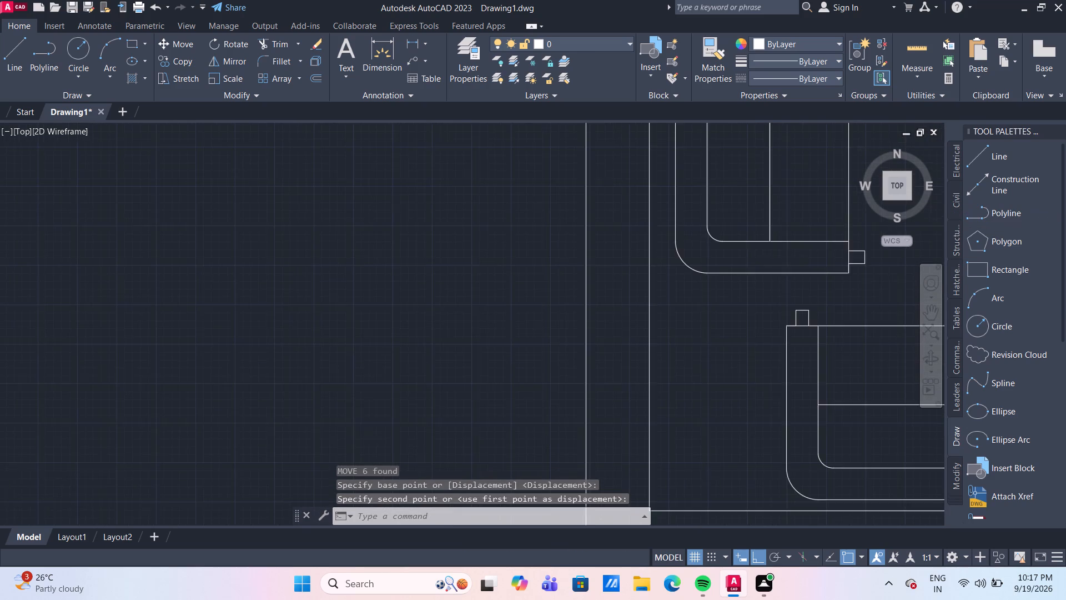
middle_click_drag(770, 275, 690, 363)
key("Escape")
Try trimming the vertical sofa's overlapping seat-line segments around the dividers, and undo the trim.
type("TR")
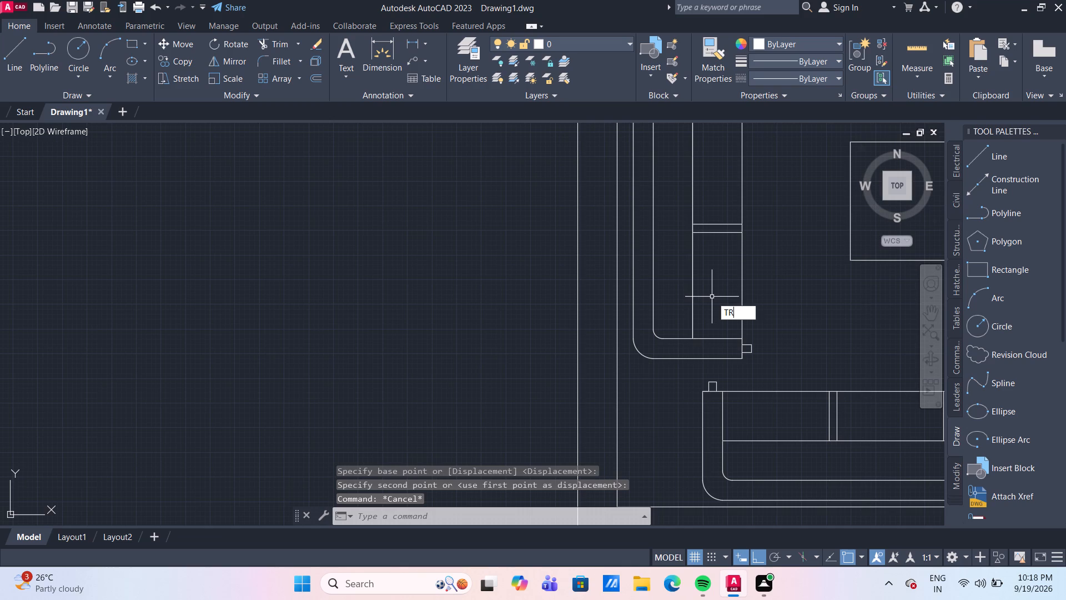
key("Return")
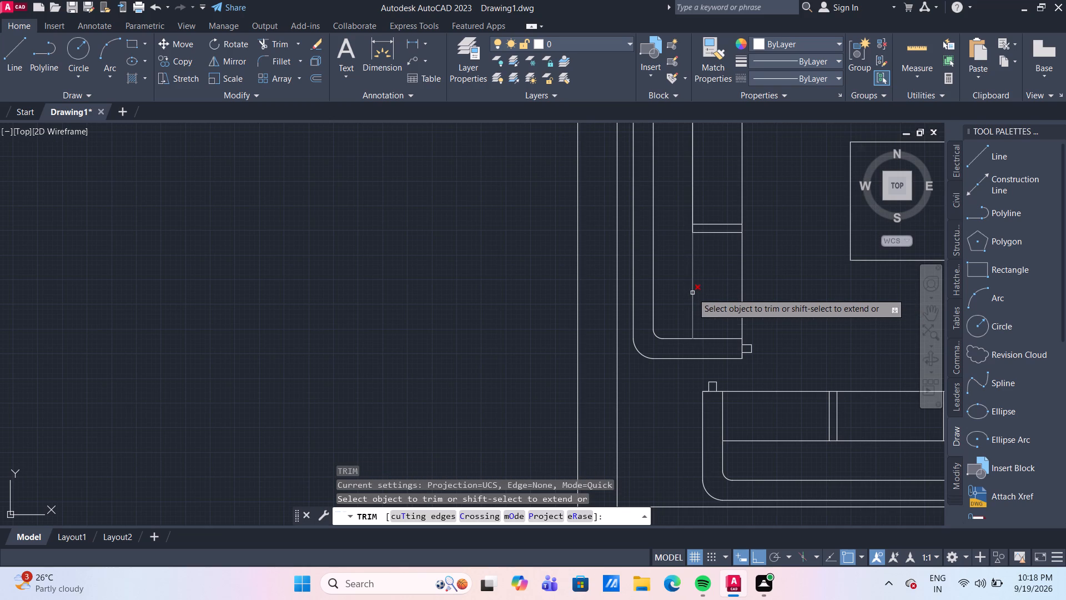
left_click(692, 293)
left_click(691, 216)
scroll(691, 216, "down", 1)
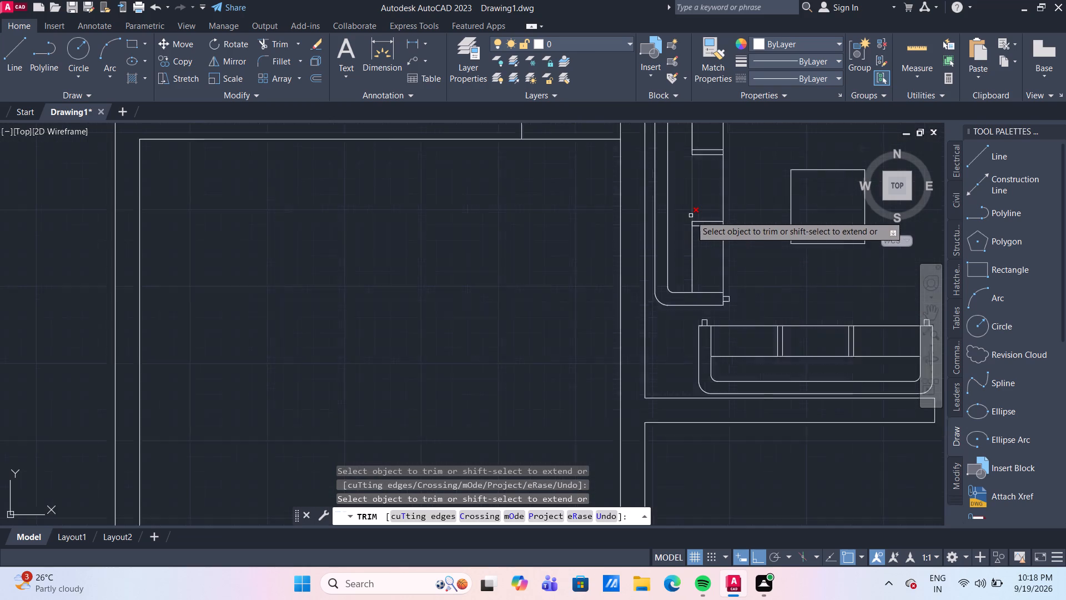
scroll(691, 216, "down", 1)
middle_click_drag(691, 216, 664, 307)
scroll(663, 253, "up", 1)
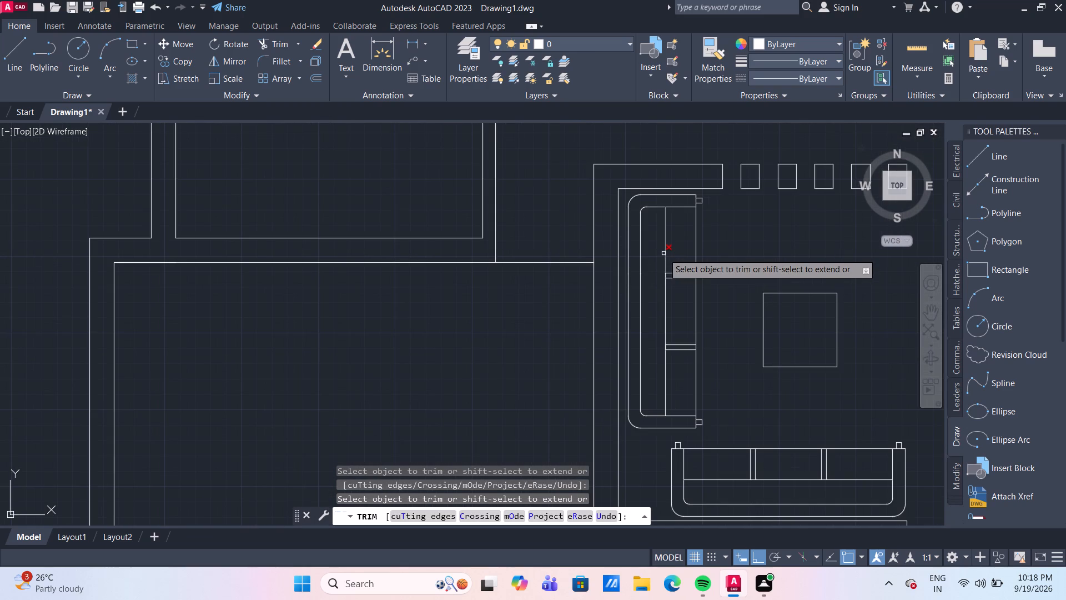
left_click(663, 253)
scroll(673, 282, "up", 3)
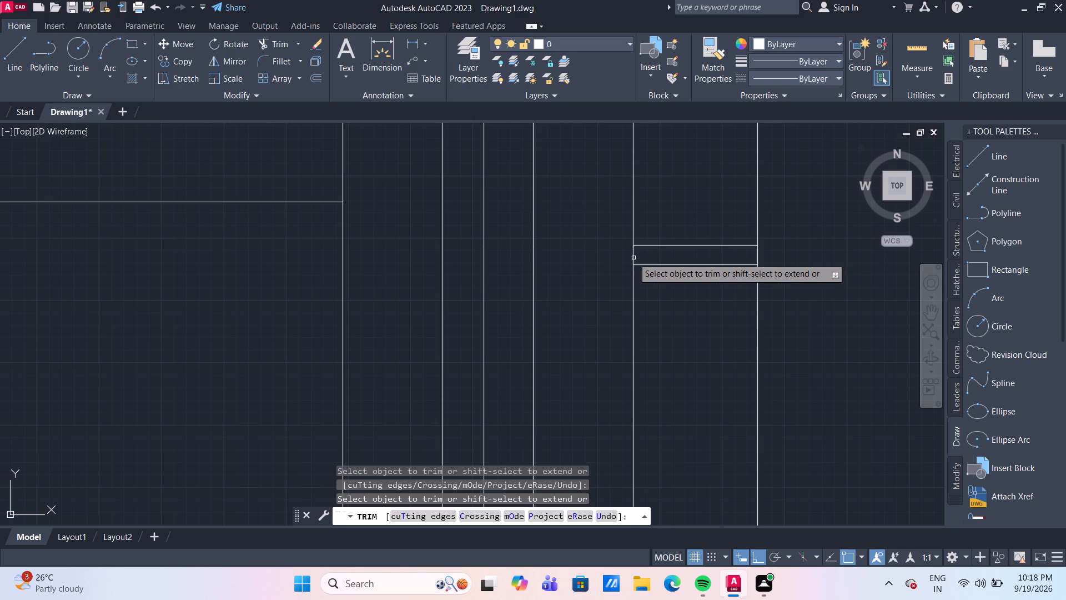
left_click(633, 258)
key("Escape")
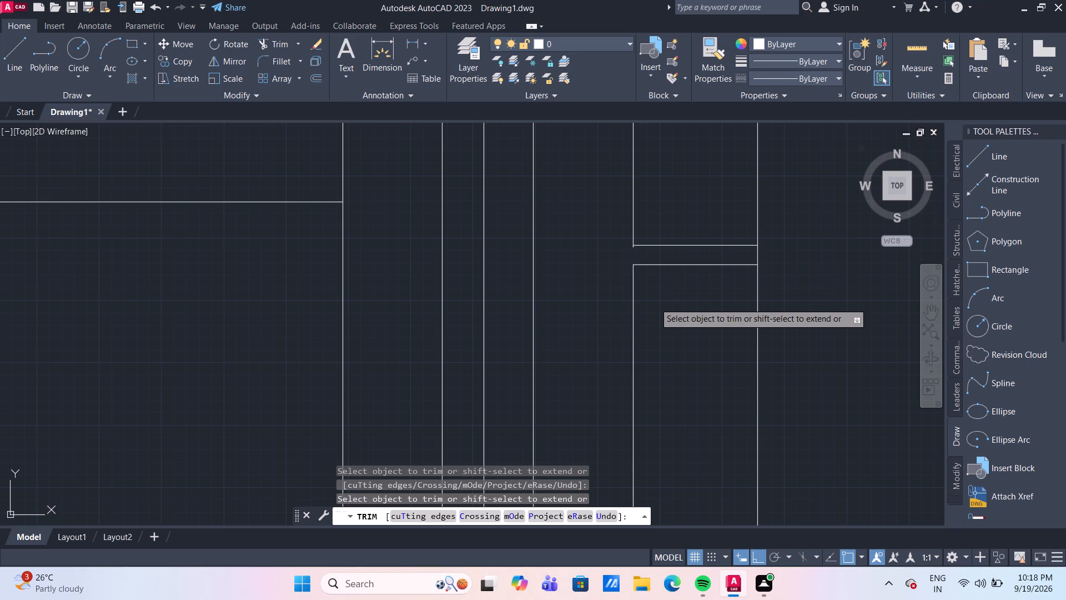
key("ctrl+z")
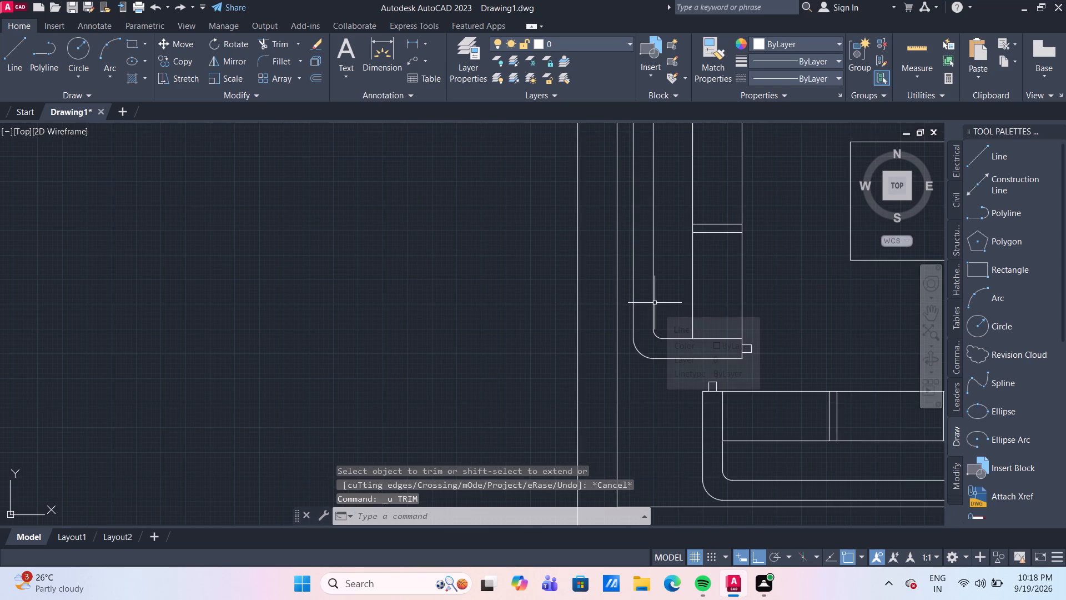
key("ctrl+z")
Delete the two superimposed seat-line pieces on the vertical sofa.
scroll(655, 303, "down", 5)
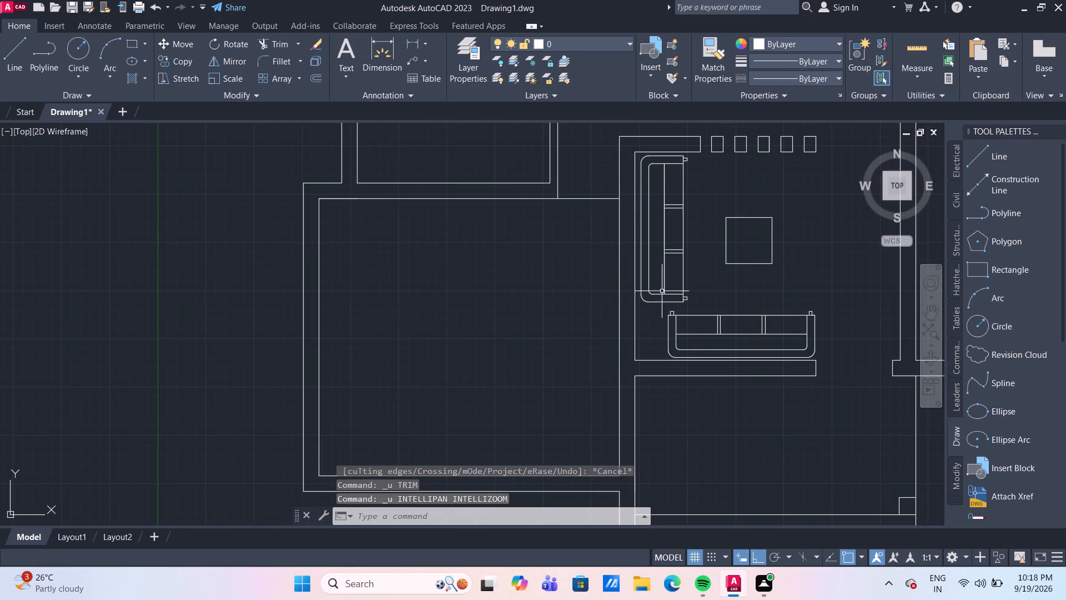
left_click(665, 230)
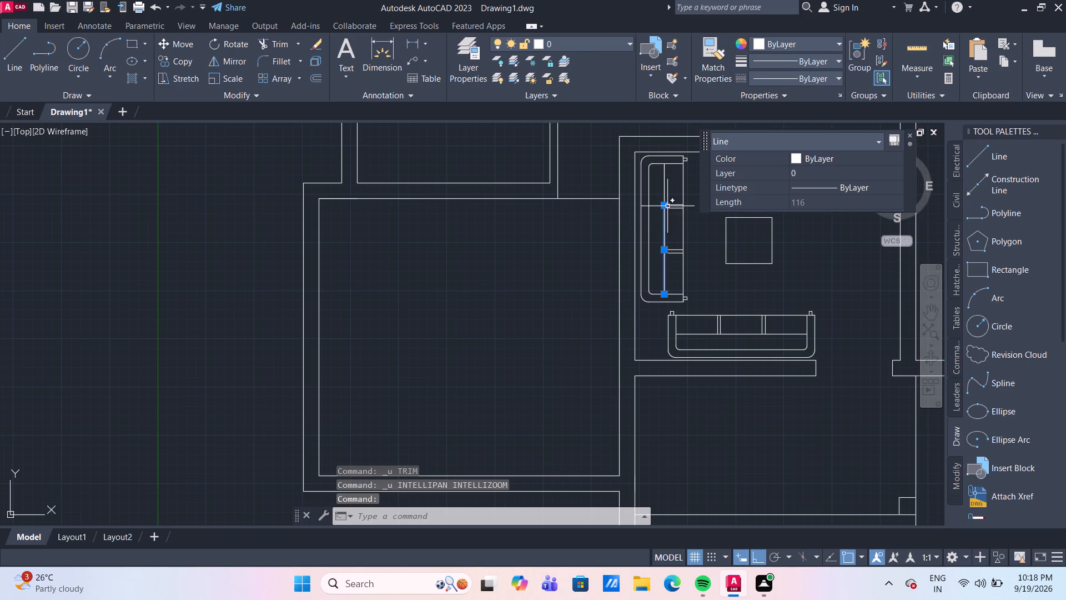
left_click(665, 183)
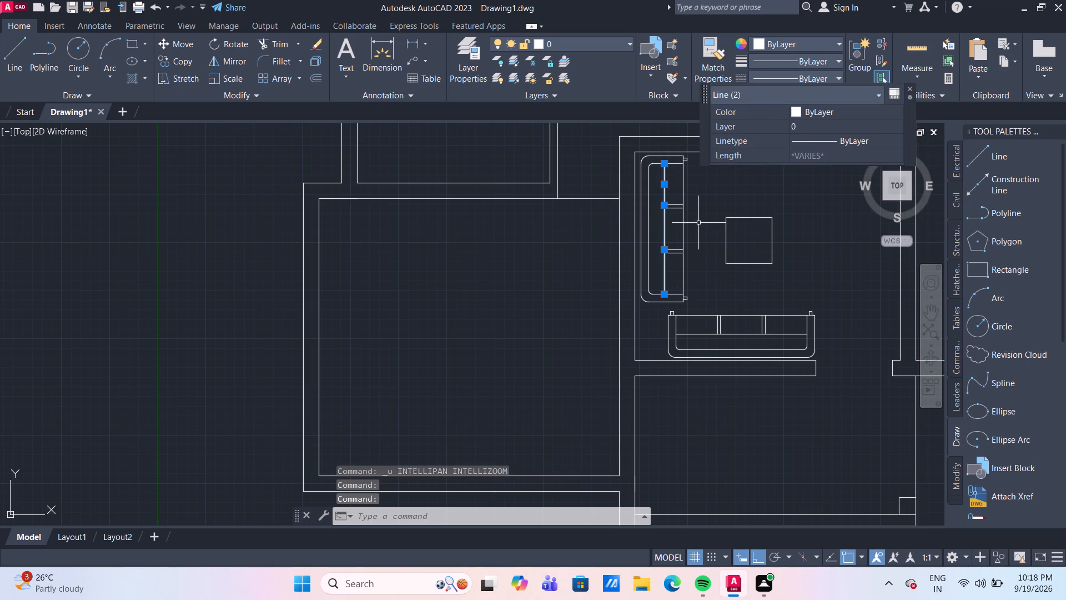
key("Delete")
Check the vertical sofa's remaining seat line and review the furniture within the whole plan.
scroll(685, 227, "up", 2)
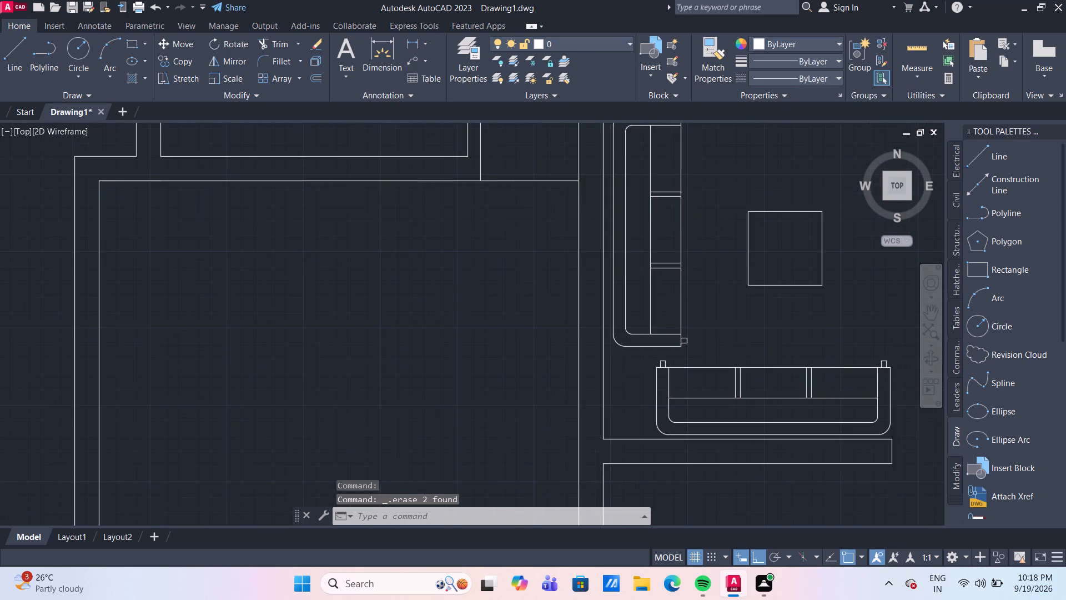
left_click(628, 229)
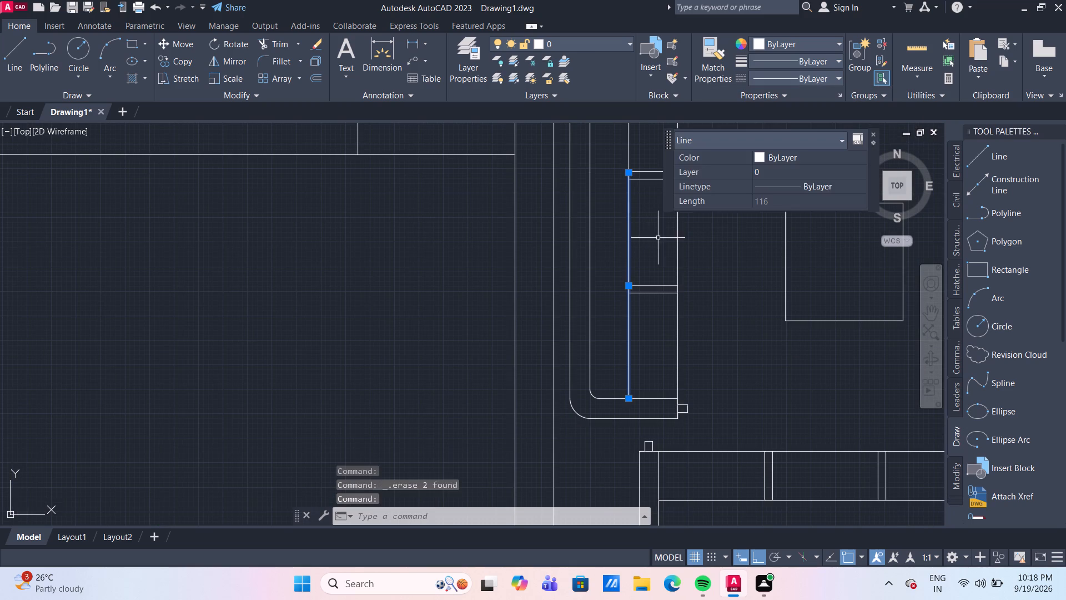
scroll(658, 238, "down", 2)
key("Escape")
scroll(662, 261, "down", 2)
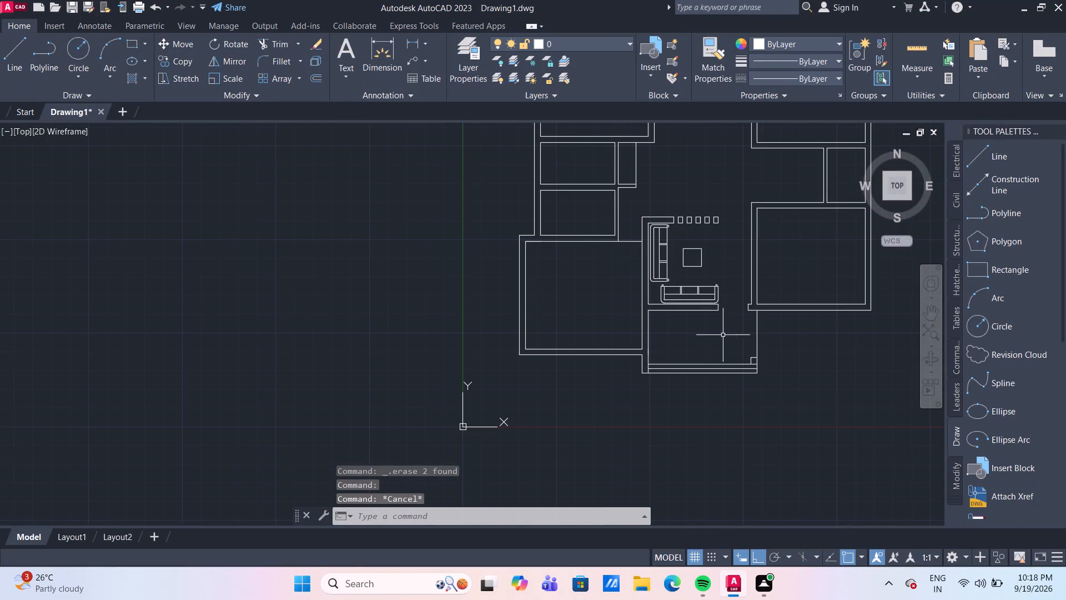
scroll(722, 334, "up", 1)
scroll(722, 334, "down", 1)
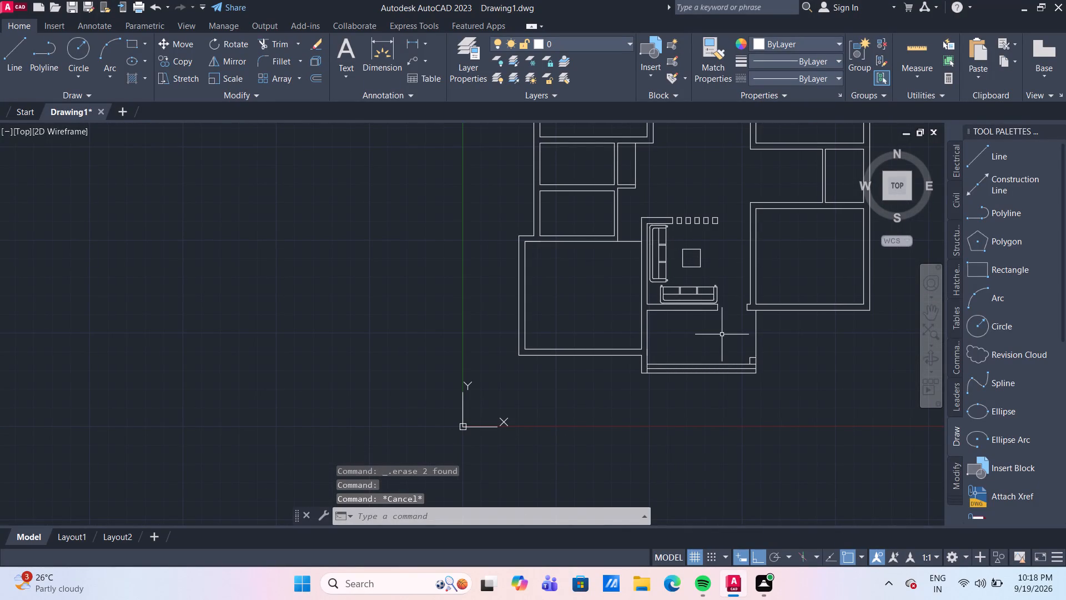
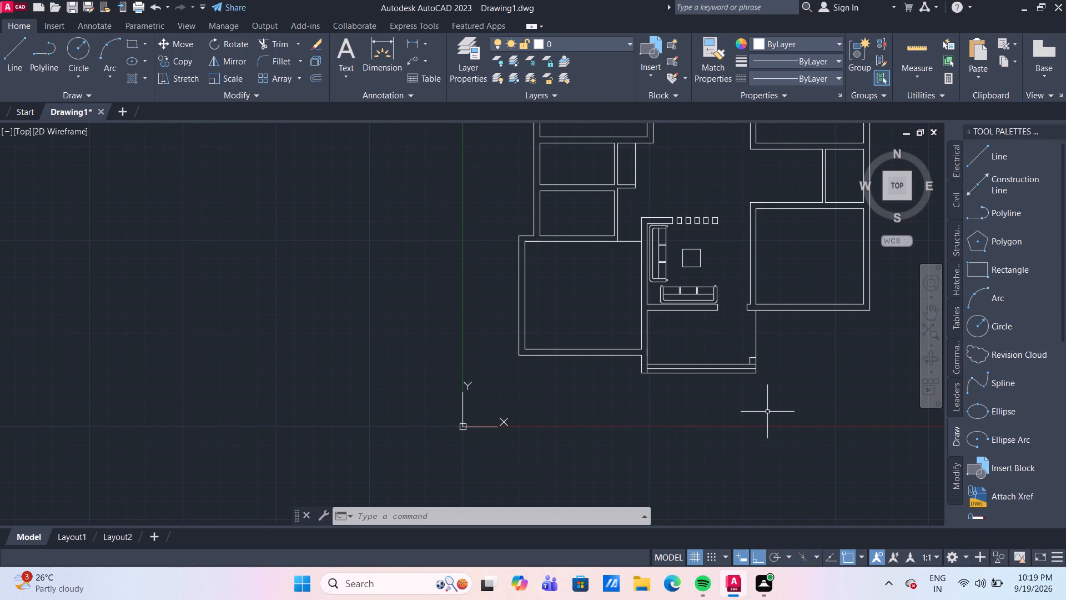
With Ortho off, move the entire floor plan diagonally up and to the right, farther from the origin, using its lower-left outer corner as base.
scroll(767, 412, "down", 2)
scroll(820, 329, "up", 1)
middle_click_drag(821, 329, 638, 310)
scroll(639, 421, "down", 1)
left_click_drag(648, 451, 631, 412)
left_click(469, 229)
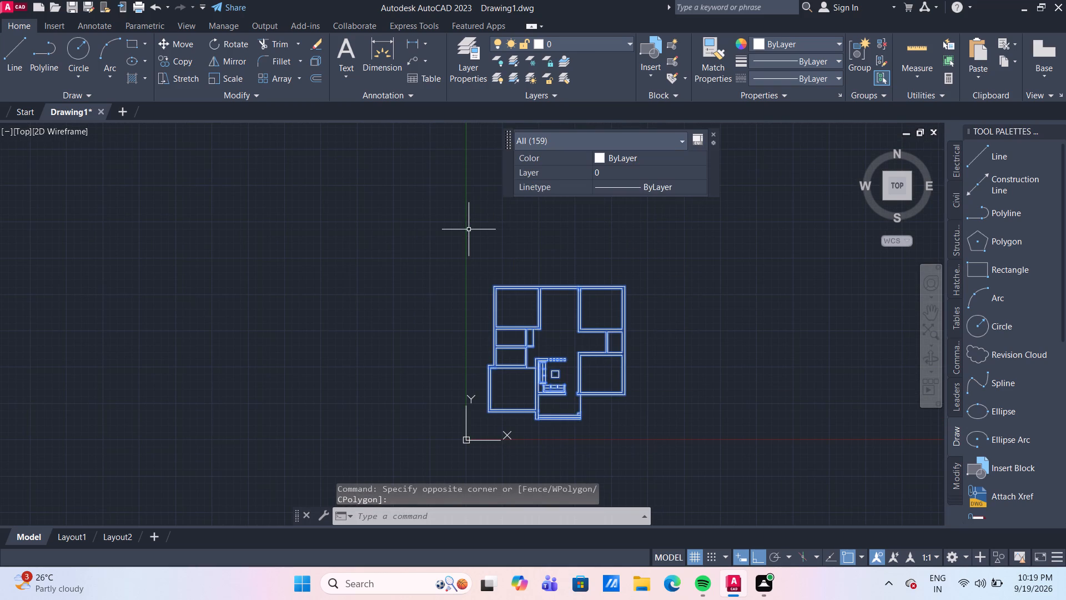
key("m")
key("Return")
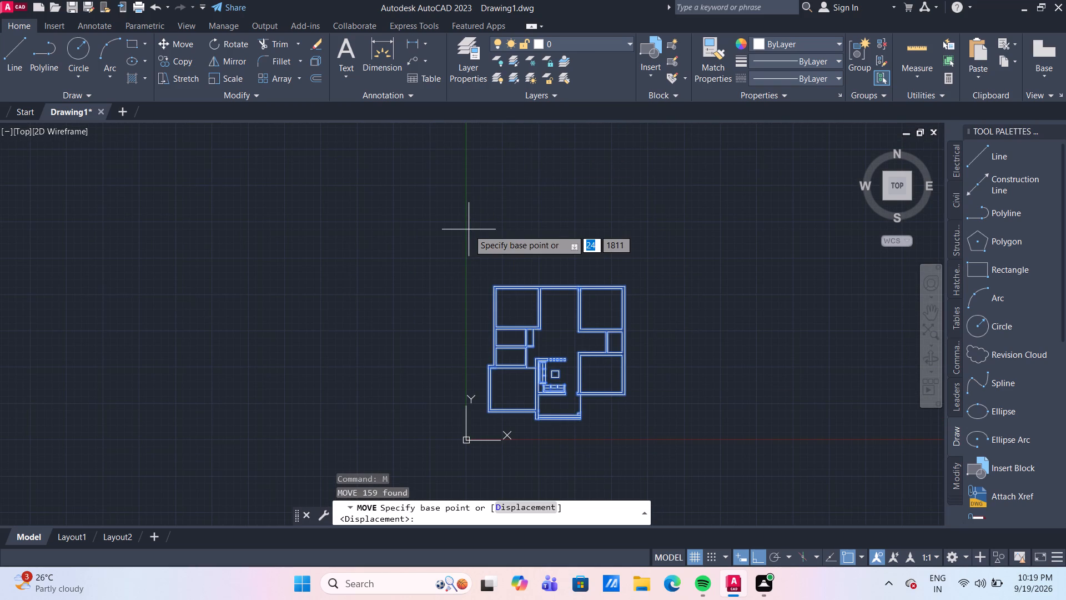
left_click(758, 559)
left_click(484, 413)
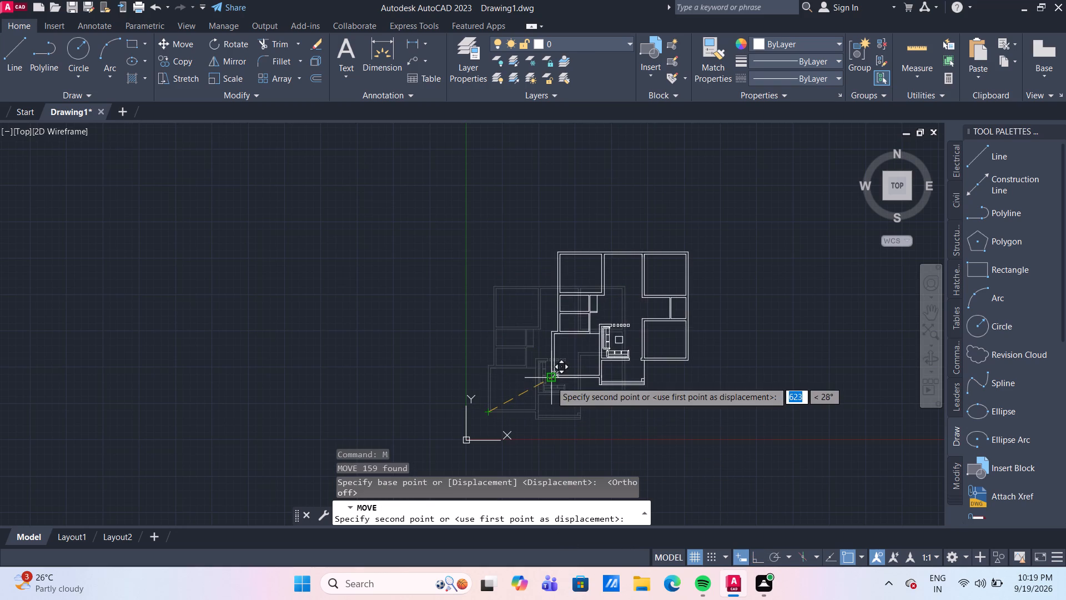
left_click(539, 386)
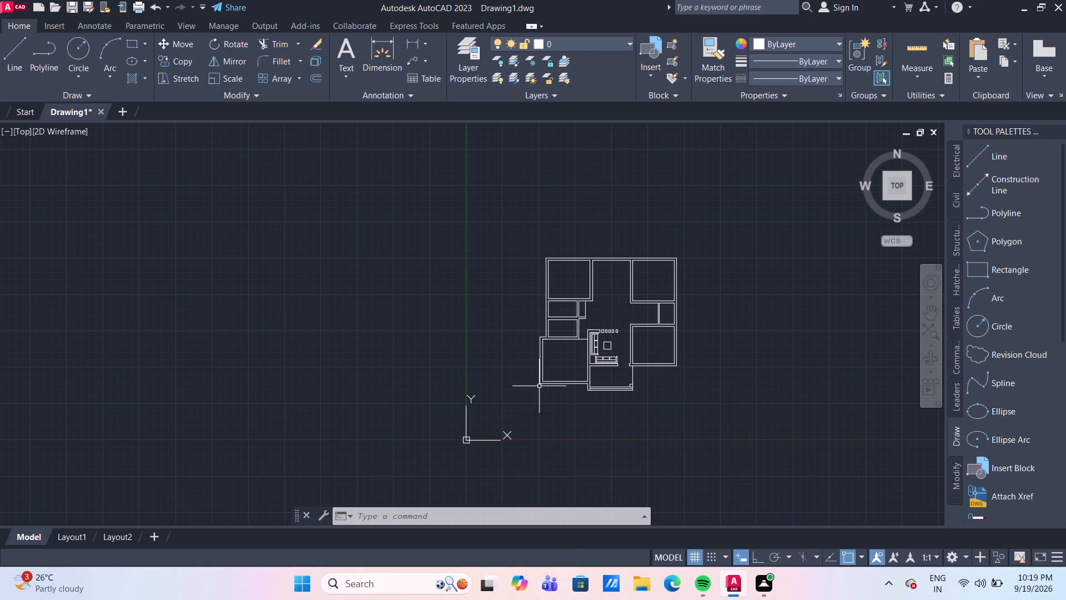
Draw a line about 410 leftward from the entrance area's lower-left corner, then about 60 up to the lower-left room's outer corner; turn Ortho on.
scroll(743, 363, "up", 1)
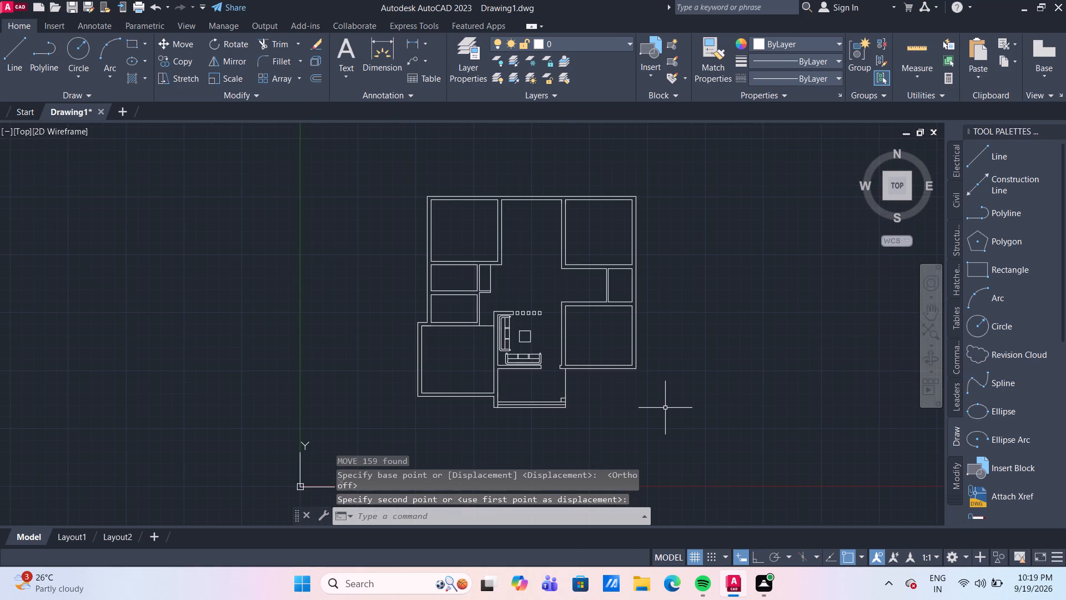
scroll(665, 408, "up", 1)
middle_click_drag(663, 408, 691, 446)
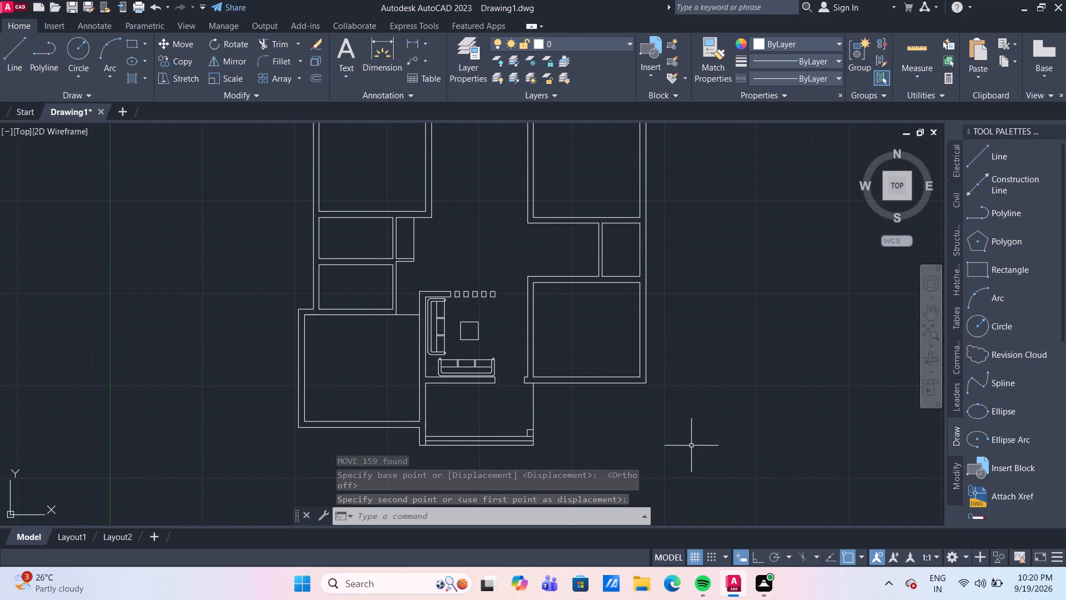
scroll(691, 446, "down", 1)
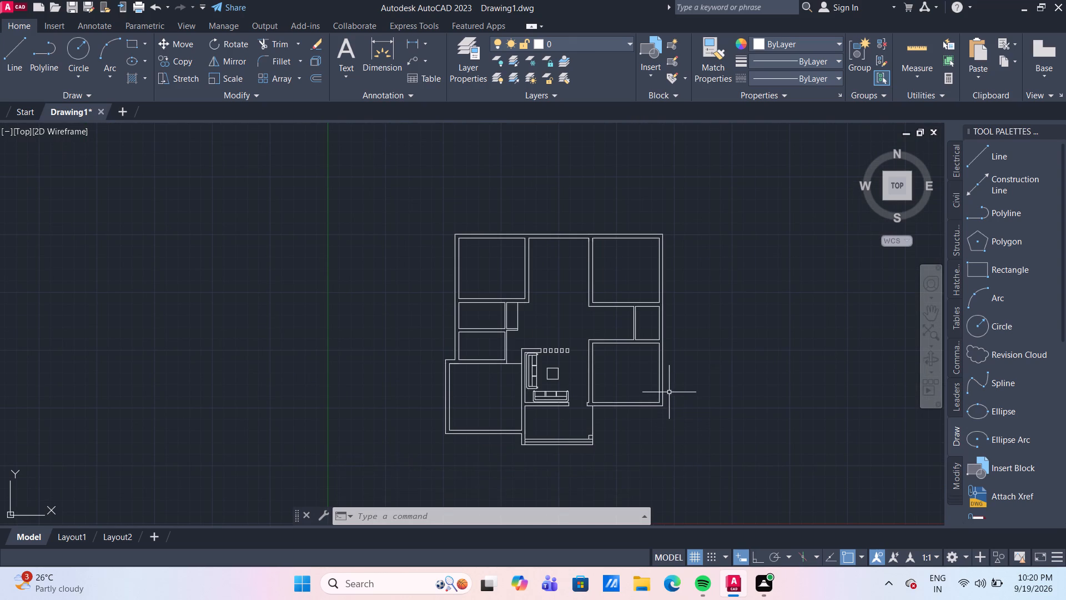
scroll(669, 392, "up", 1)
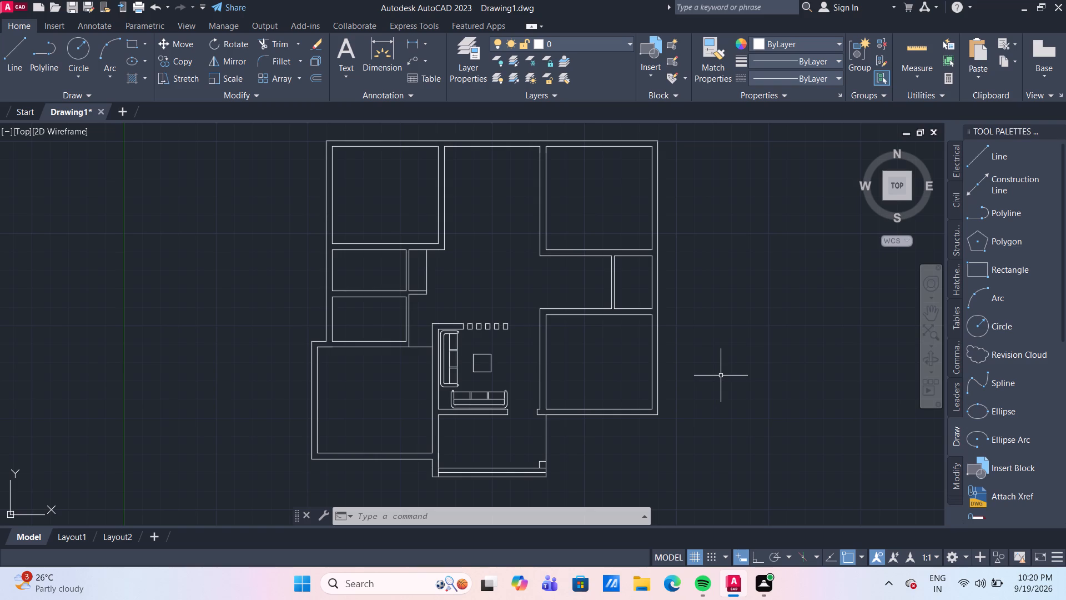
scroll(401, 472, "down", 1)
middle_click_drag(398, 472, 425, 366)
scroll(425, 366, "up", 1)
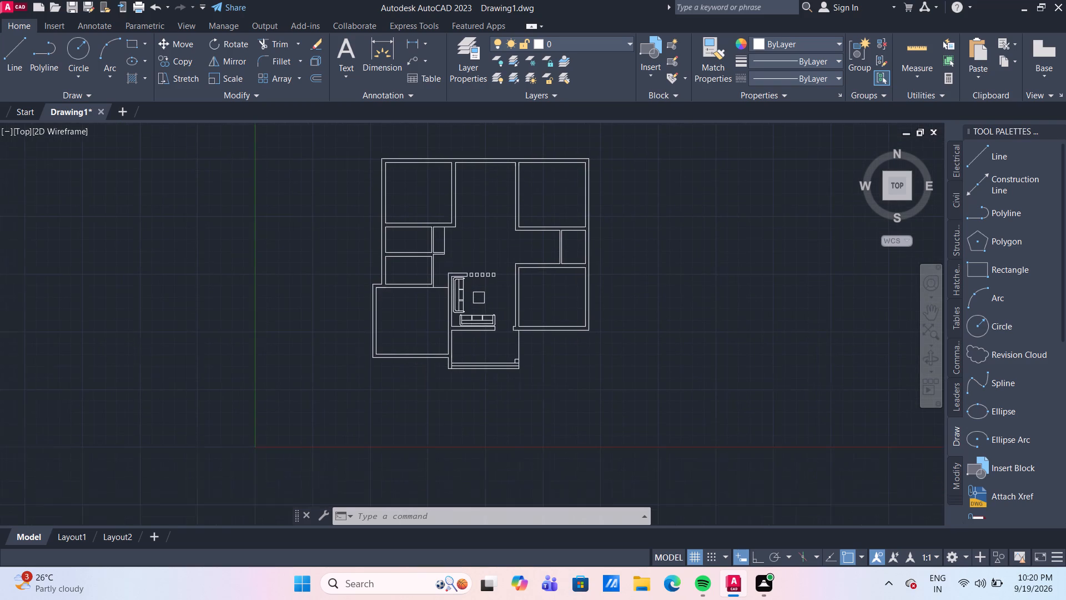
scroll(425, 366, "up", 1)
left_click(24, 57)
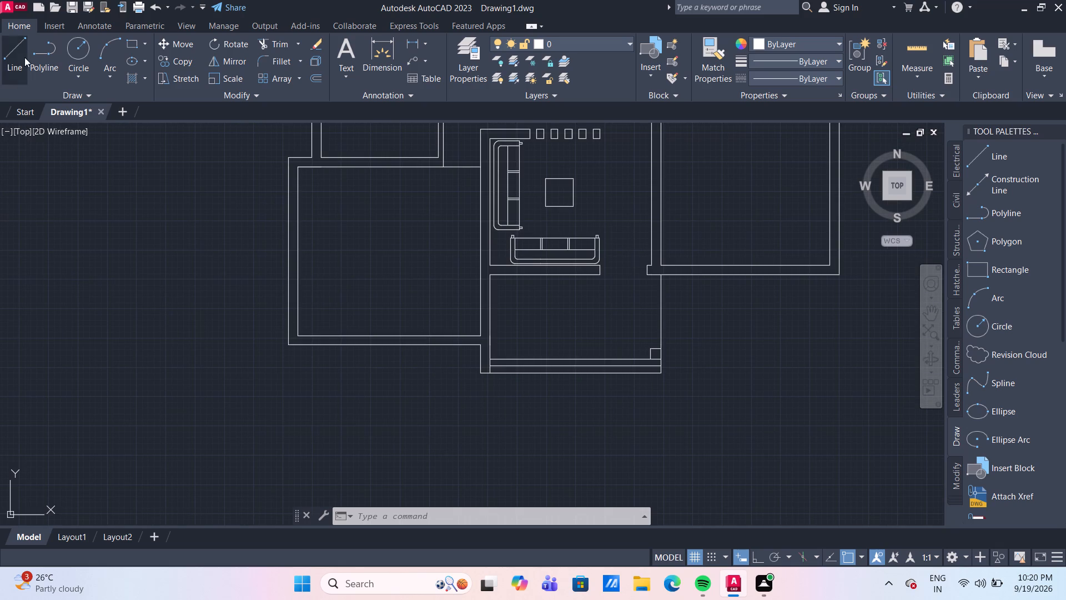
left_click(481, 373)
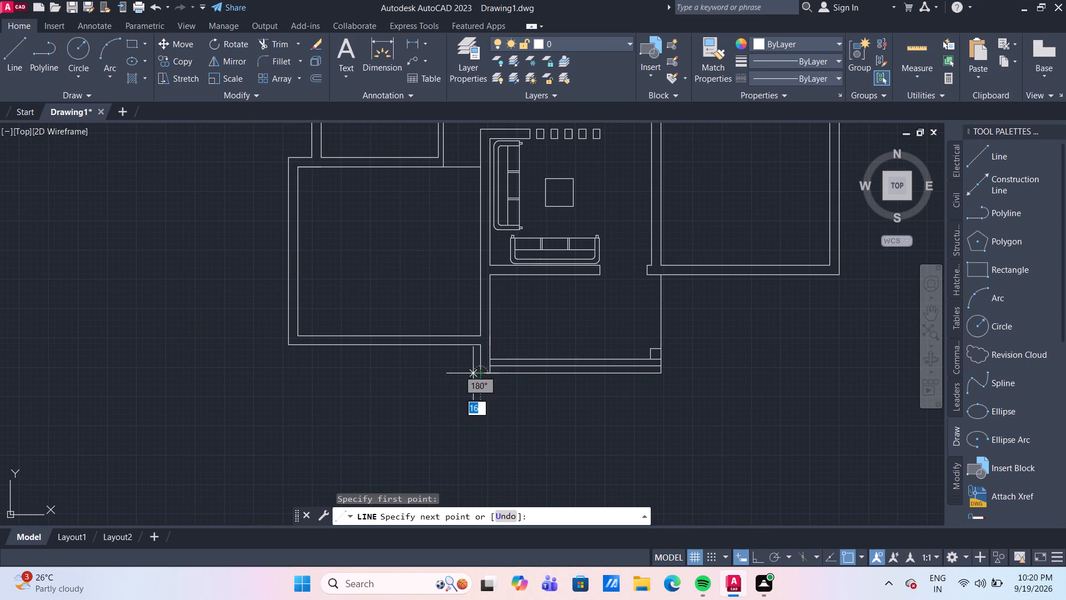
left_click(286, 374)
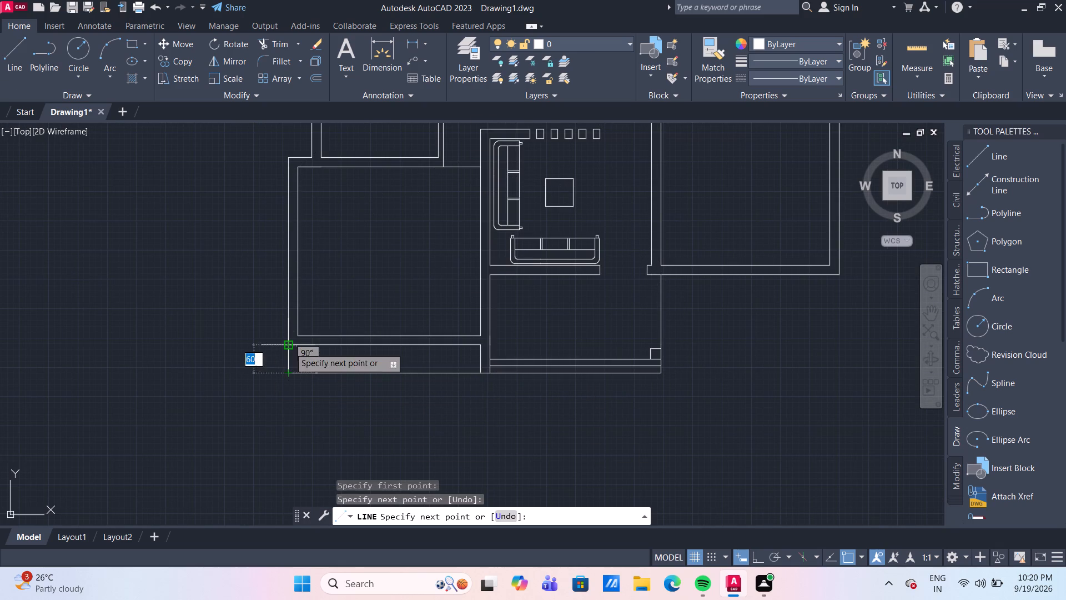
left_click(287, 342)
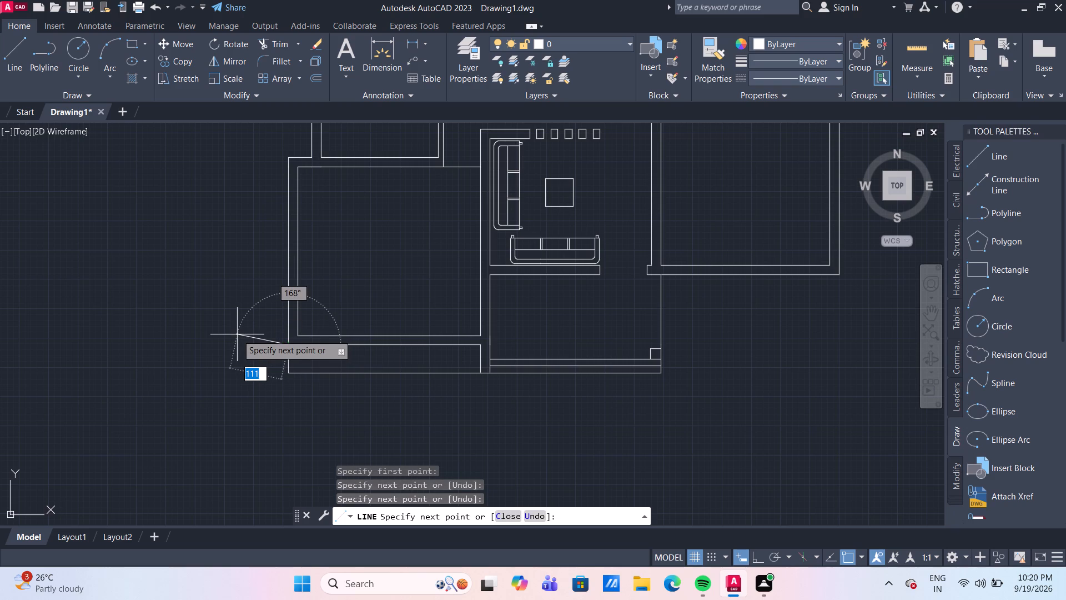
key("Return")
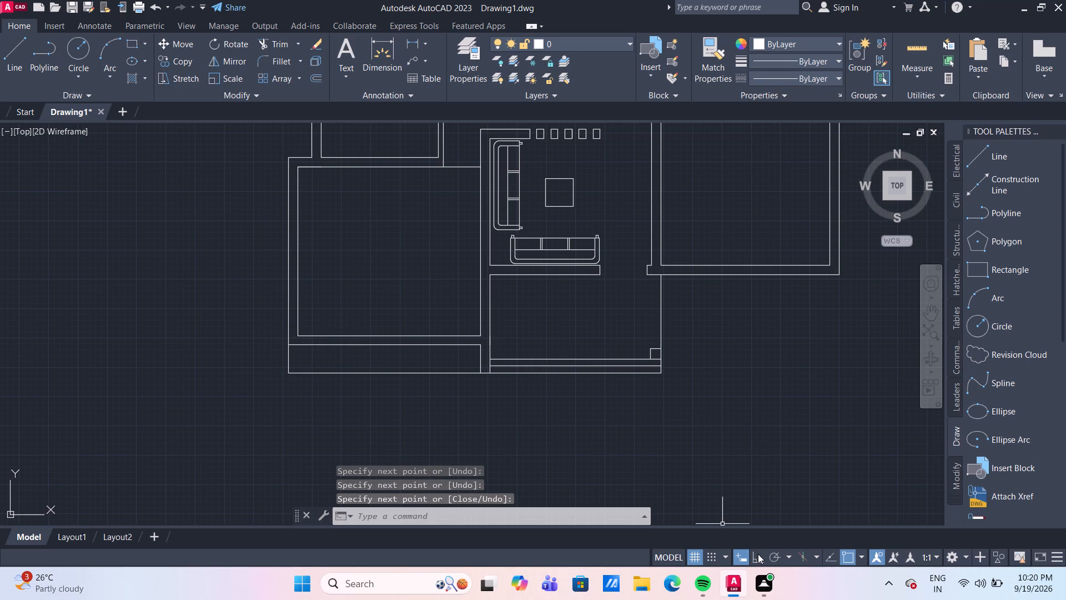
left_click(758, 558)
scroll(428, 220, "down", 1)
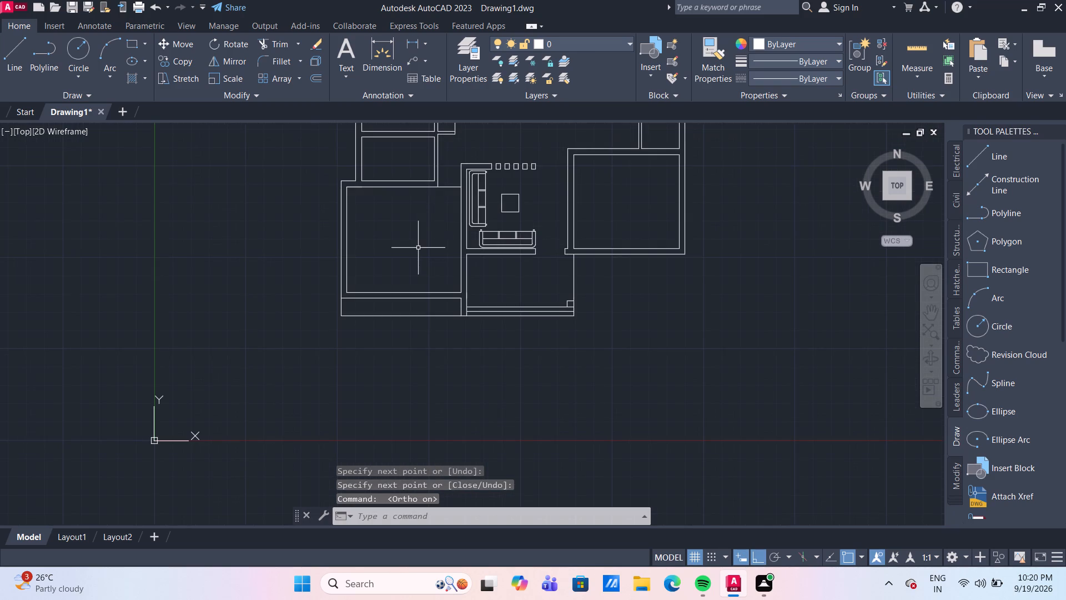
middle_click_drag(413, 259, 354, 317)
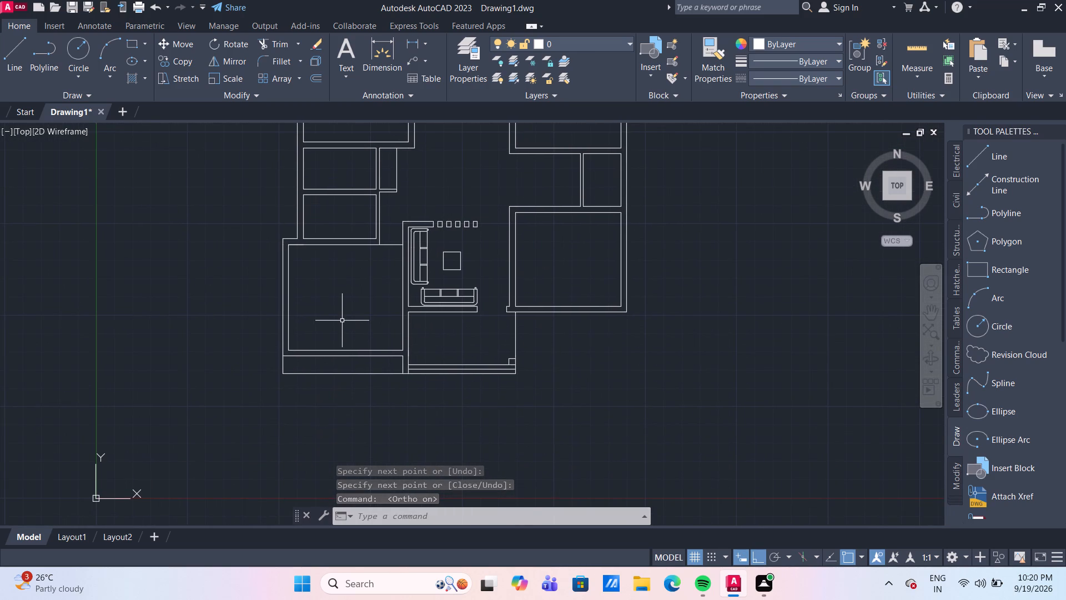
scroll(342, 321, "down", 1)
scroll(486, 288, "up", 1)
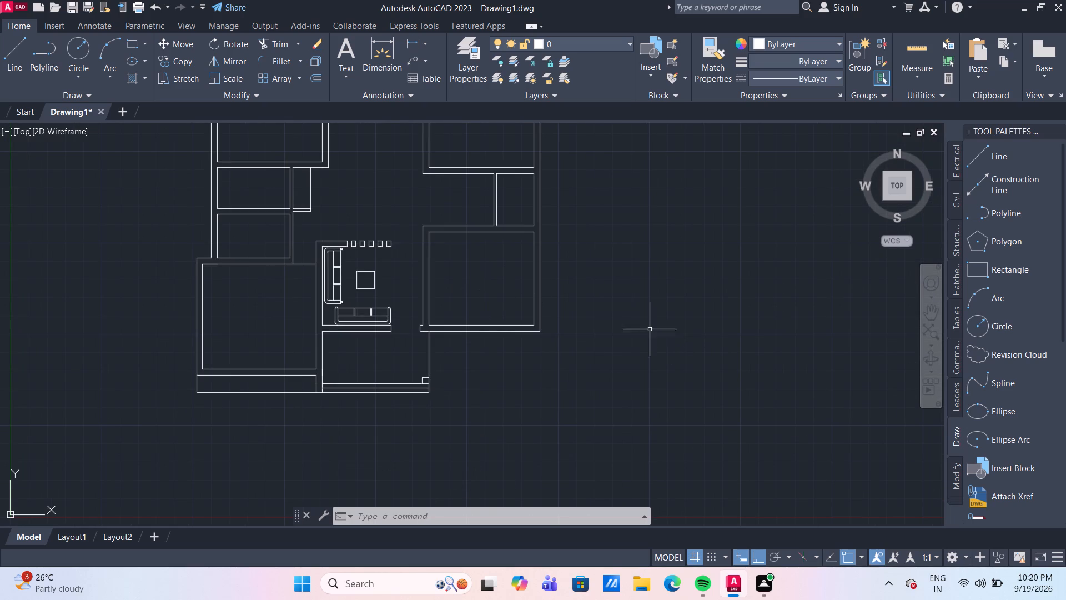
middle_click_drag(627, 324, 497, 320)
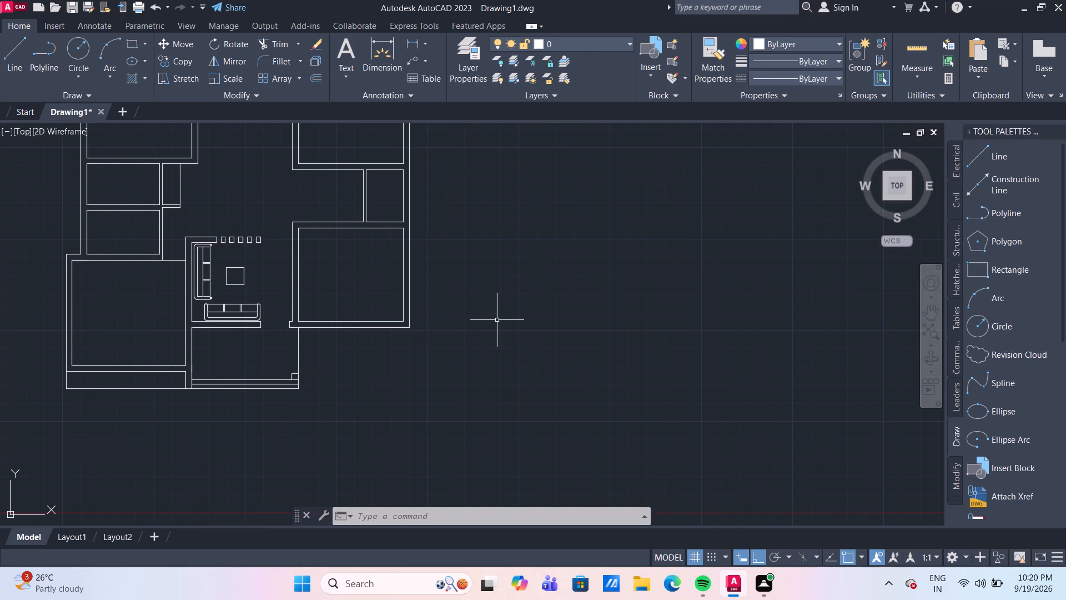
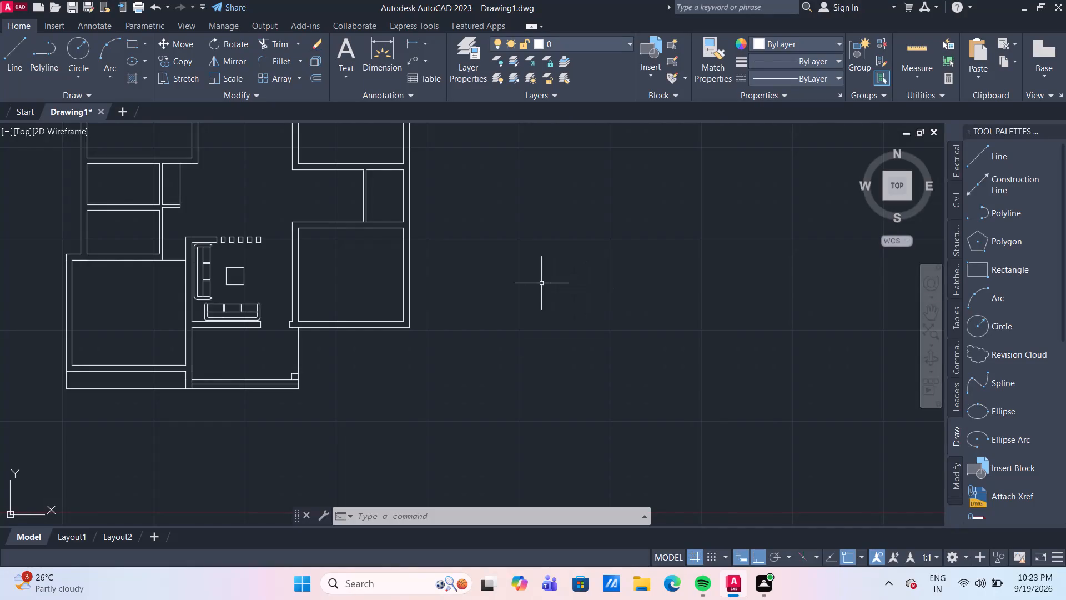
Draw a rectangle 120 wide and 180 high in the empty area to the right of the floor plan.
middle_click_drag(485, 297, 646, 373)
scroll(628, 309, "down", 1)
middle_click_drag(629, 299, 640, 304)
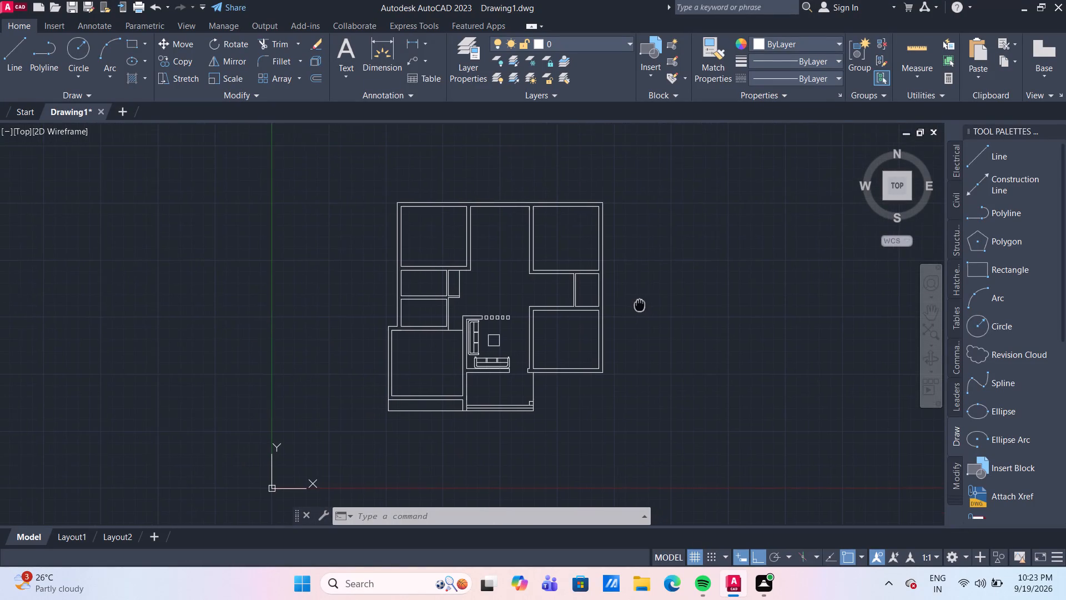
middle_click_drag(640, 304, 663, 288)
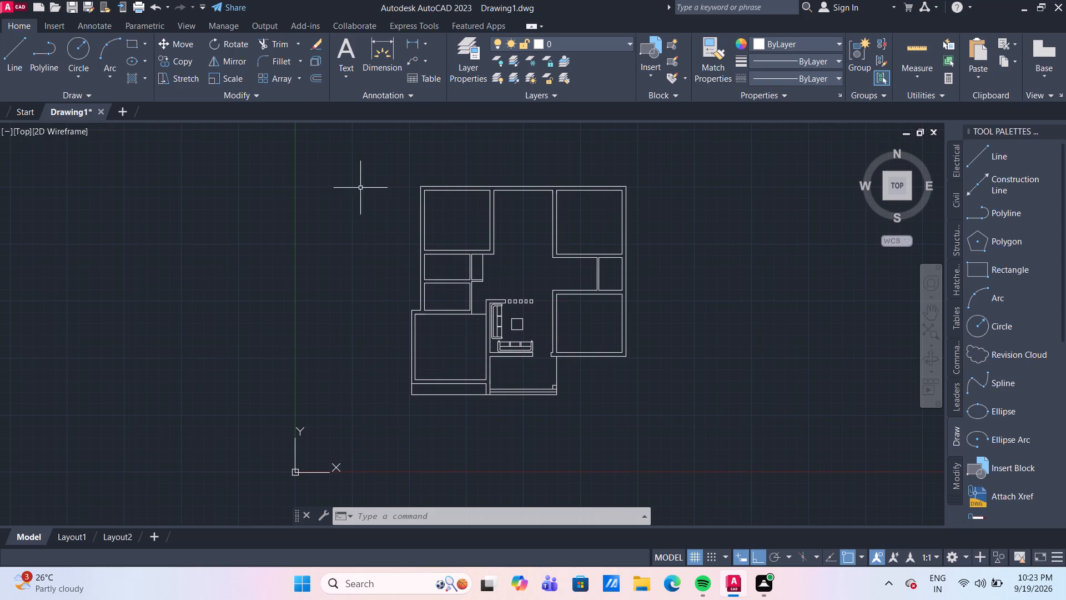
left_click(138, 46)
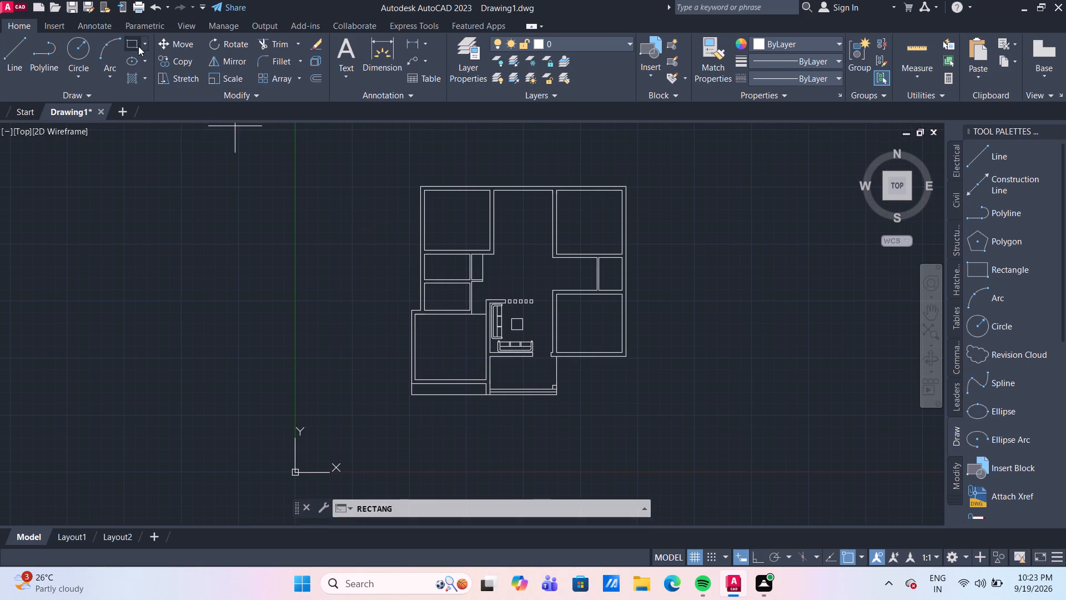
middle_click_drag(685, 350, 399, 326)
scroll(418, 283, "up", 2)
middle_click_drag(449, 291, 480, 291)
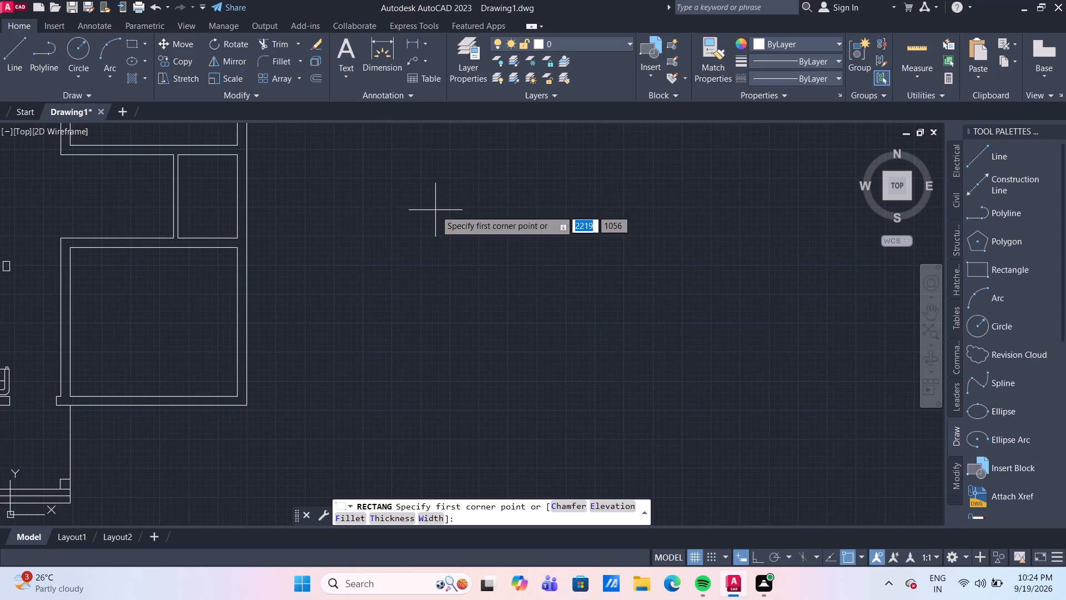
left_click(435, 210)
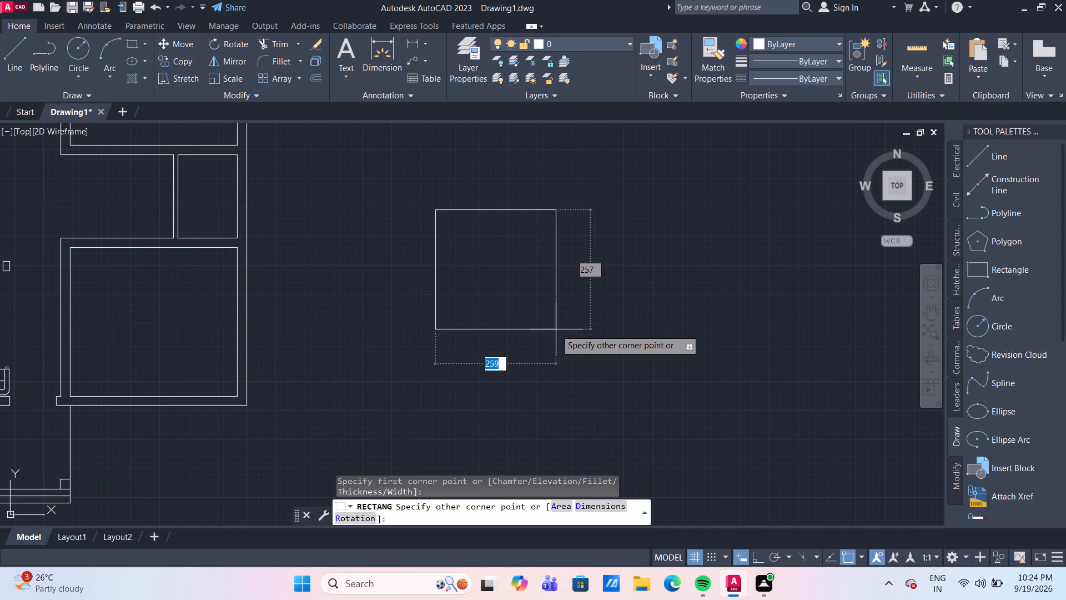
type("120")
key("Tab")
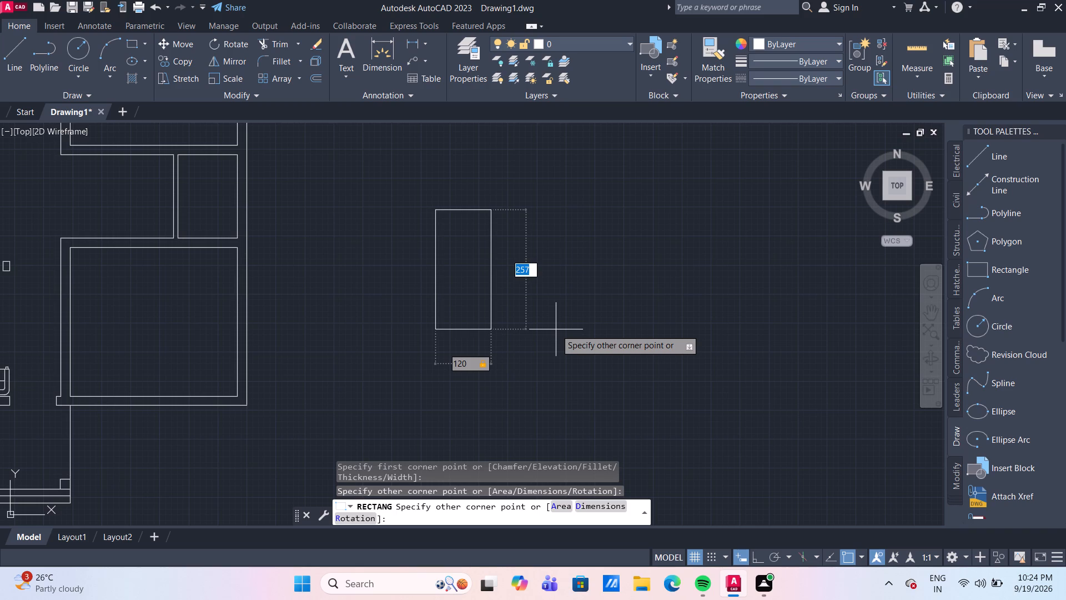
type("180")
key("Return")
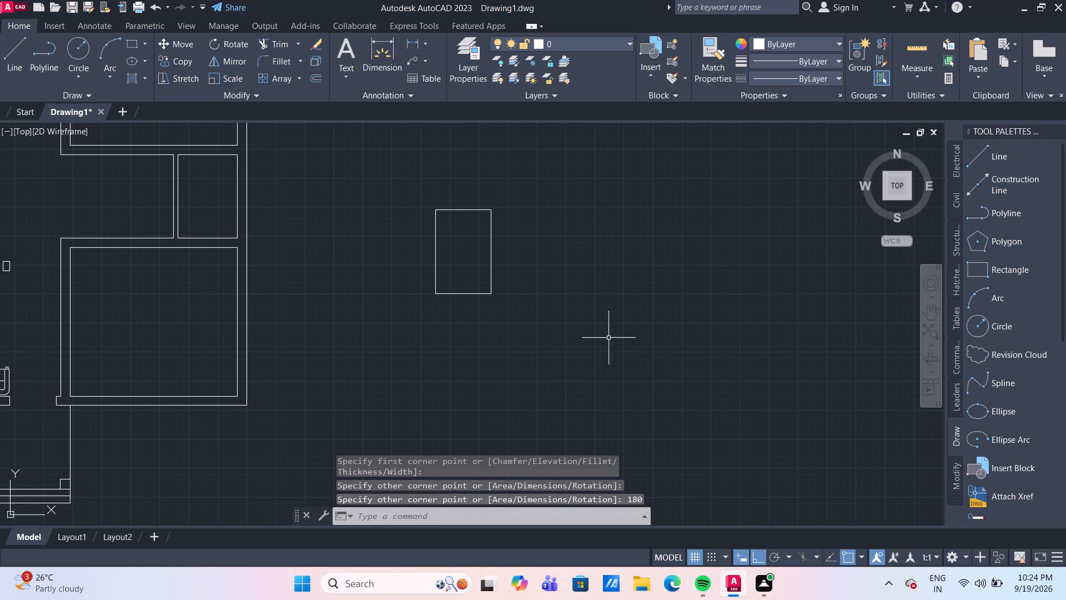
Rotate the new rectangle 270° about its upper-right corner so its long sides run horizontally.
scroll(481, 249, "up", 1)
middle_click_drag(486, 249, 511, 267)
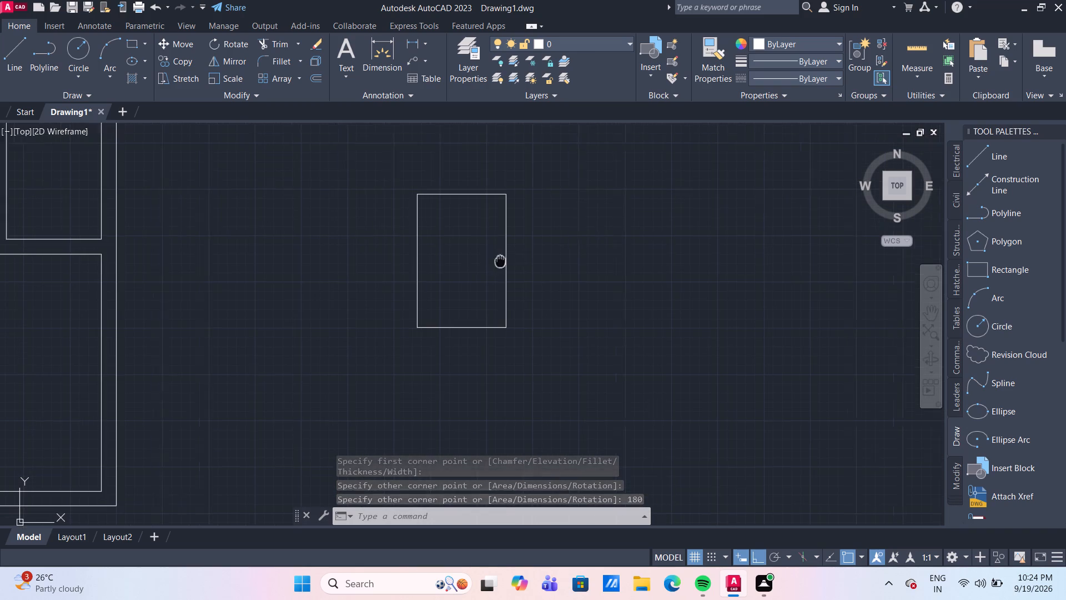
middle_click_drag(511, 267, 531, 282)
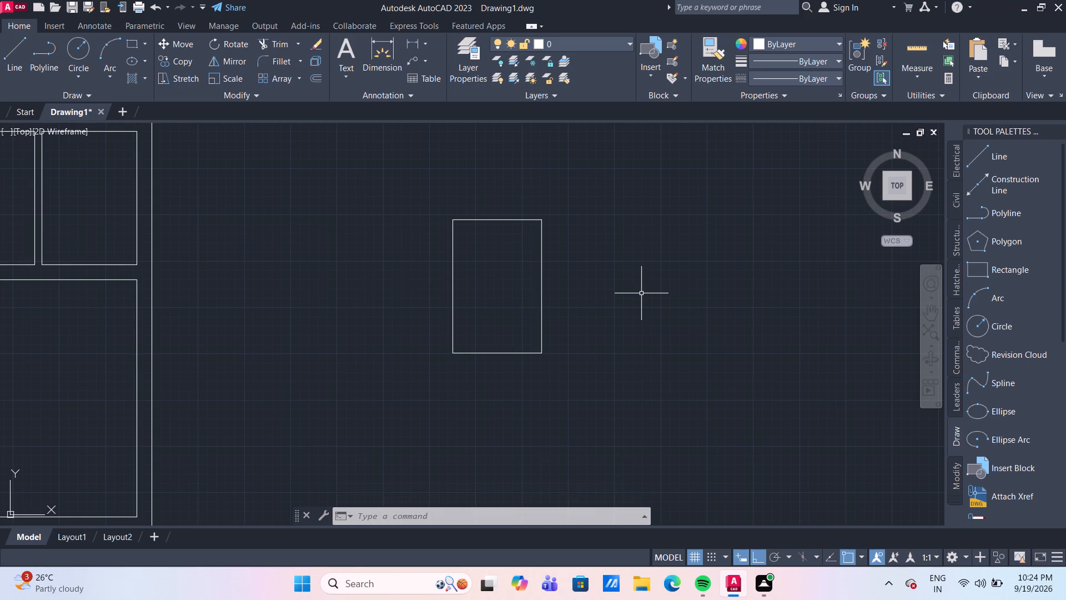
left_click_drag(641, 293, 631, 284)
left_click(424, 192)
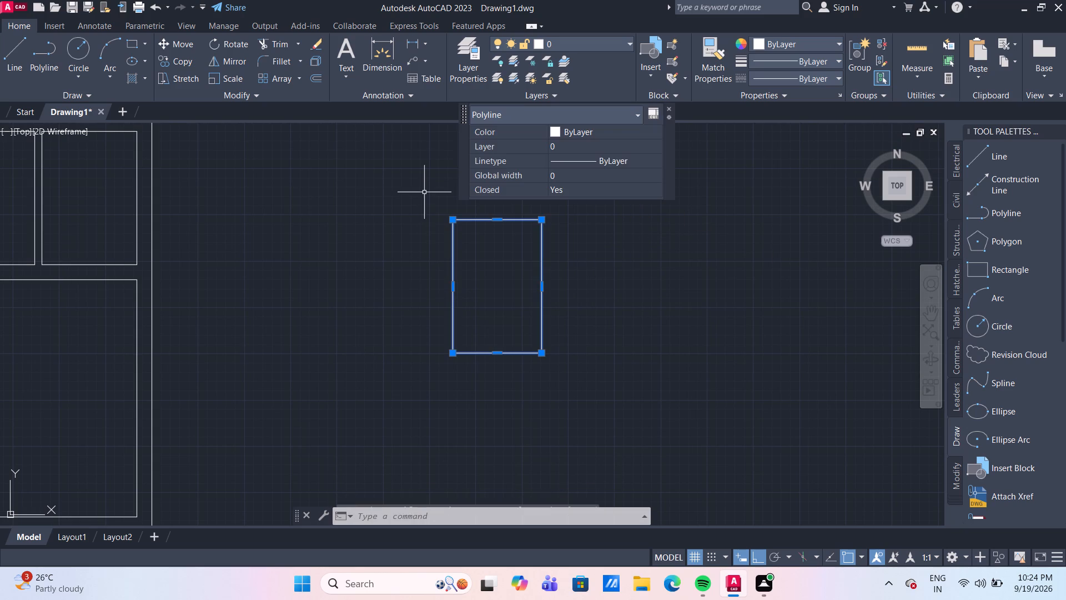
left_click(218, 46)
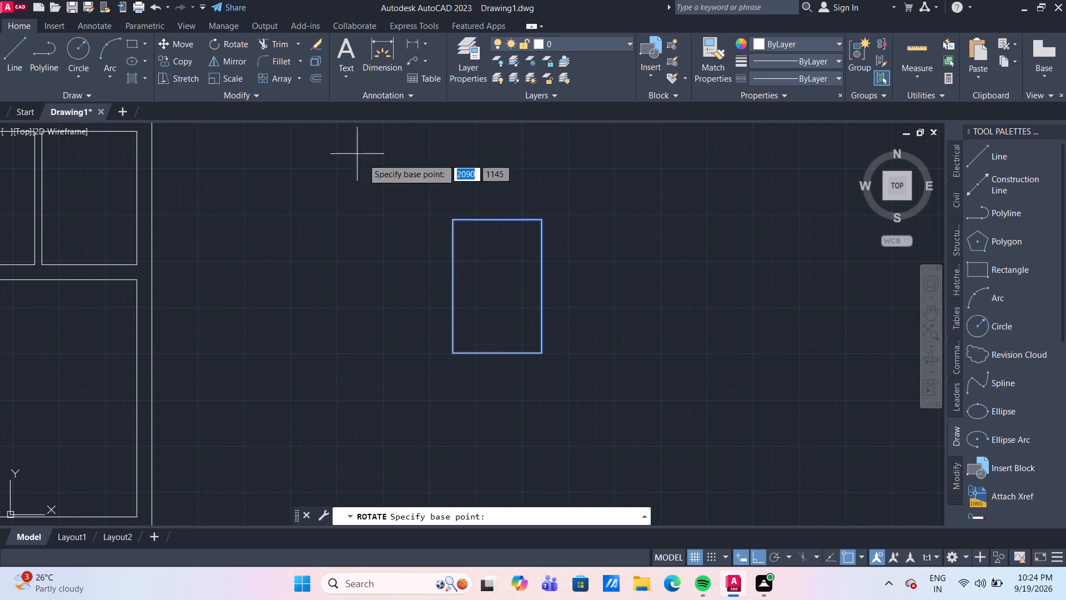
left_click_drag(543, 220, 556, 271)
left_click(567, 328)
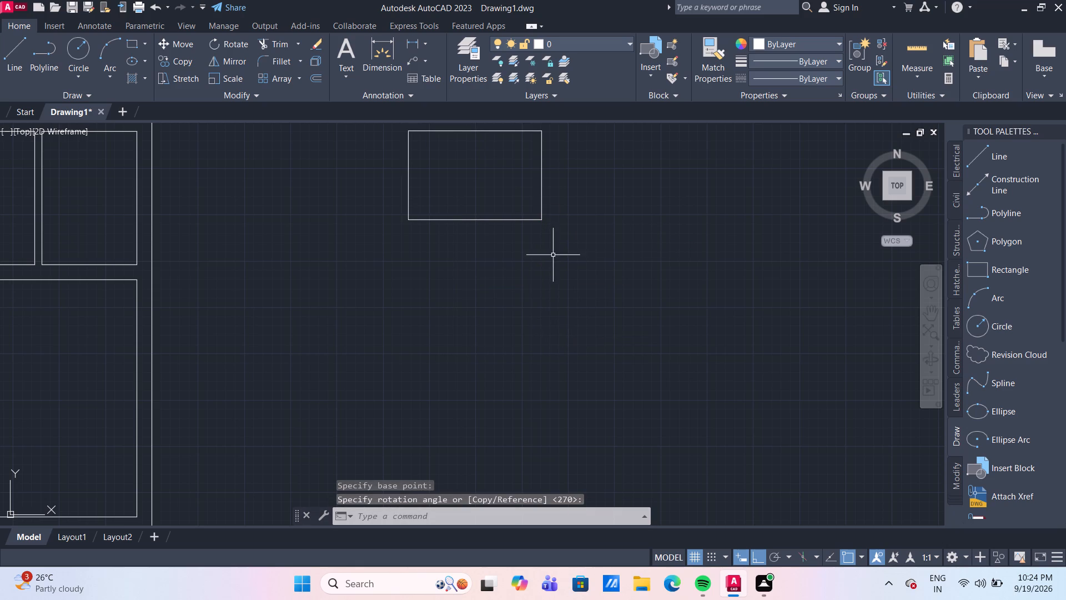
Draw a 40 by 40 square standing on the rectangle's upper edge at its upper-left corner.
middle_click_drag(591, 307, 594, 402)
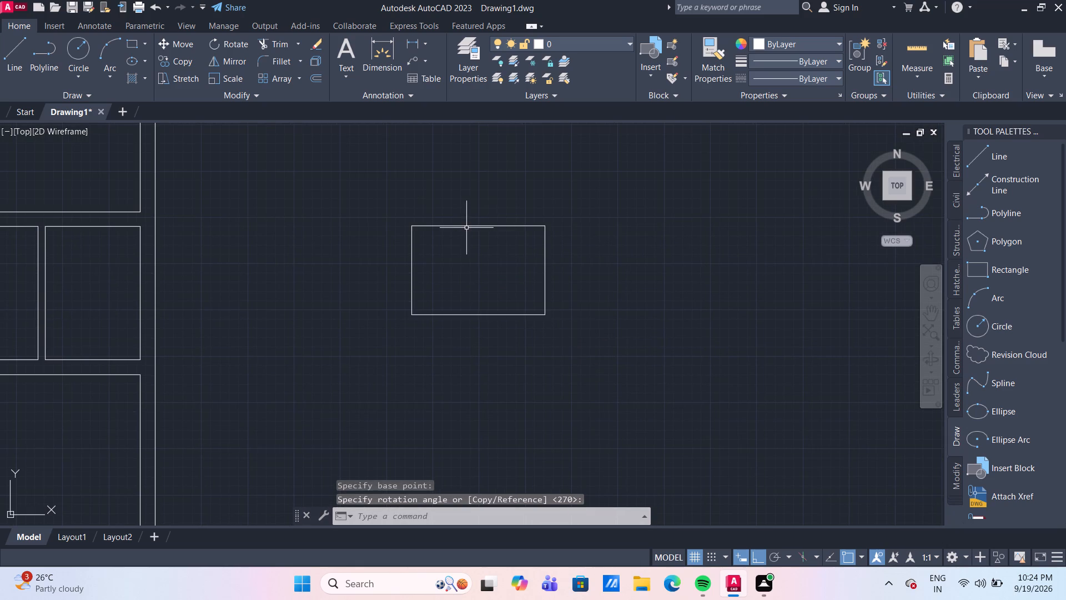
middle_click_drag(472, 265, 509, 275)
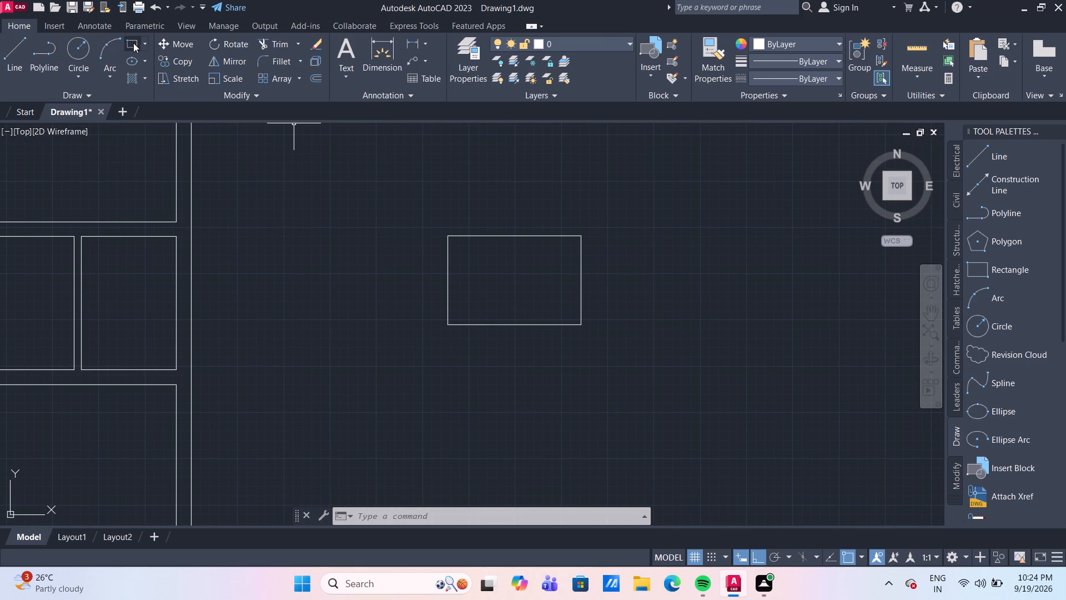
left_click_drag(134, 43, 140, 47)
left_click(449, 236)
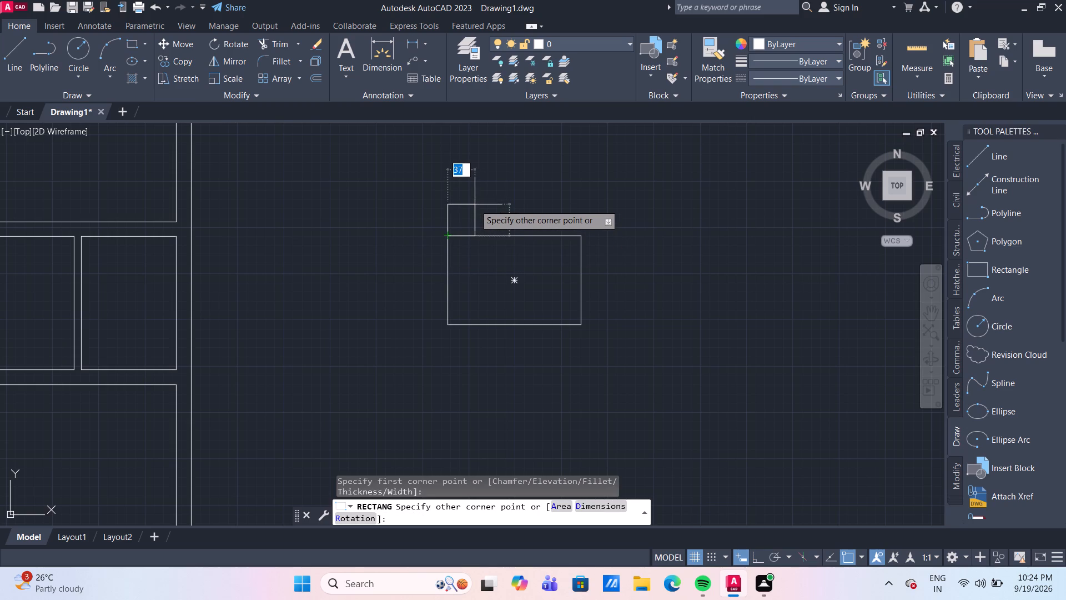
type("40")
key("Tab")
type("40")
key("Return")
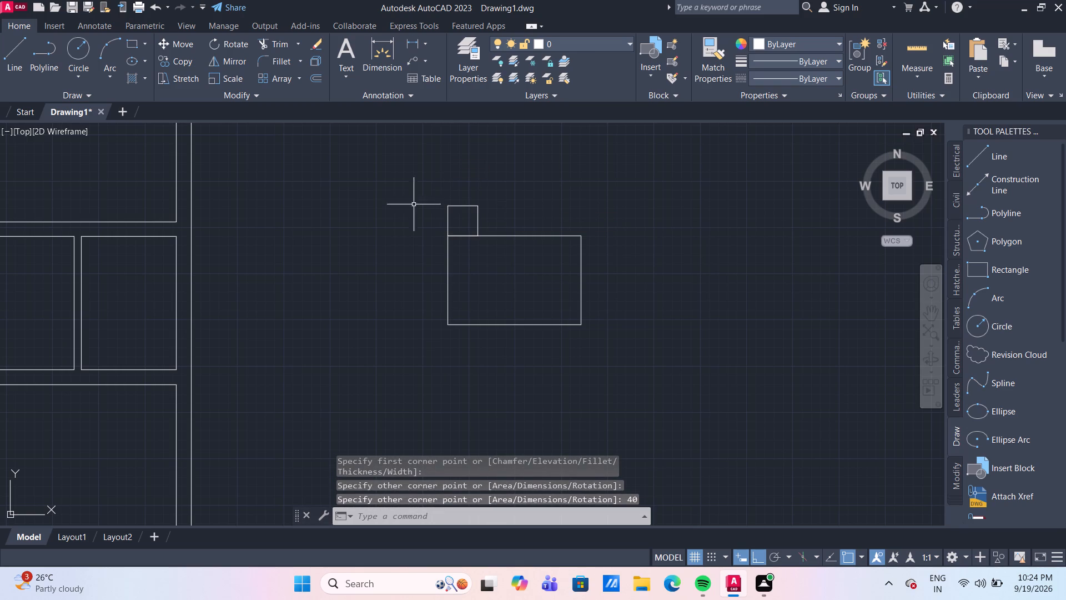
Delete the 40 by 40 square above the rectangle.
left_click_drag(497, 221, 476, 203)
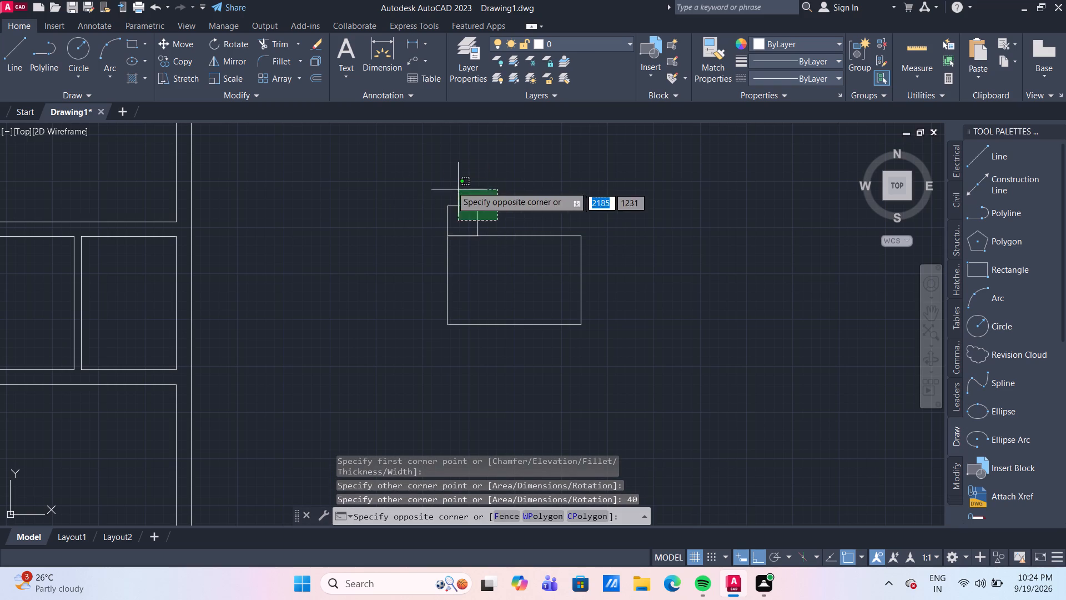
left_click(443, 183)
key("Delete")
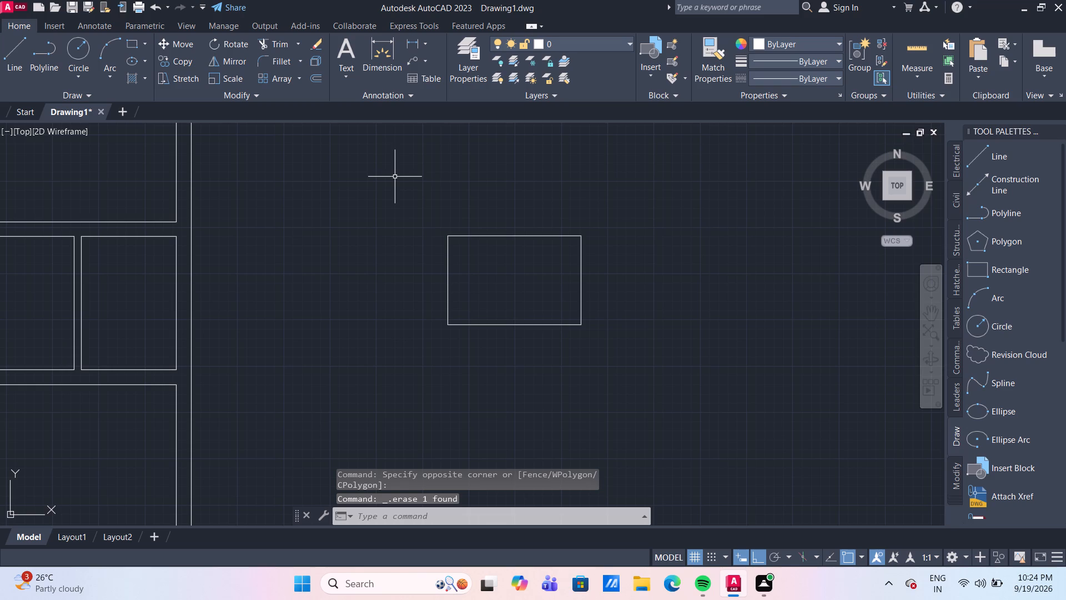
Draw a 30 by 30 square standing on the rectangle's upper edge, flush with its upper-left corner.
left_click(127, 40)
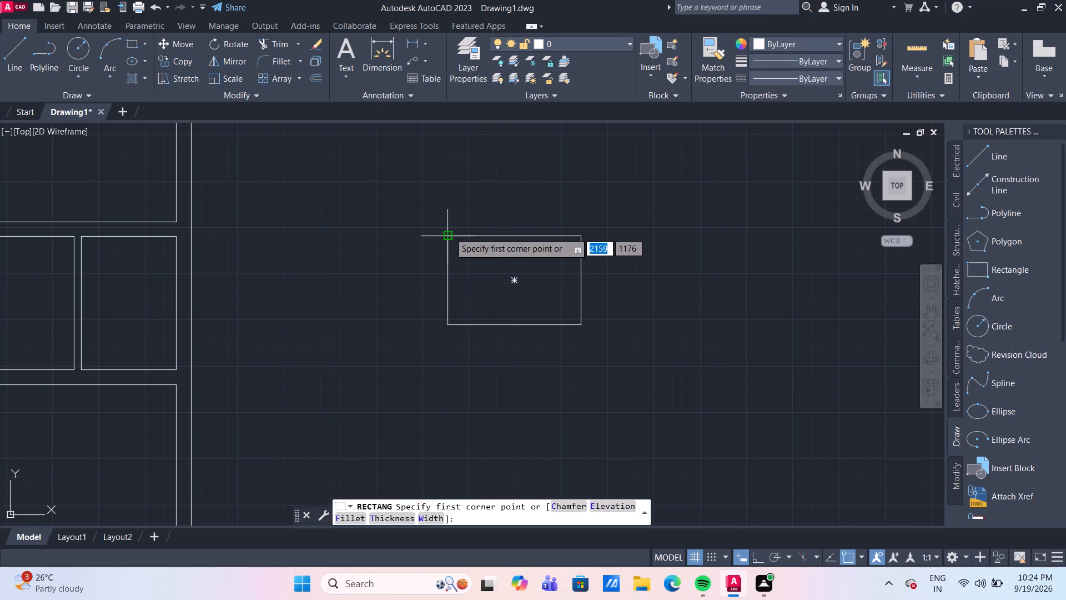
left_click(451, 236)
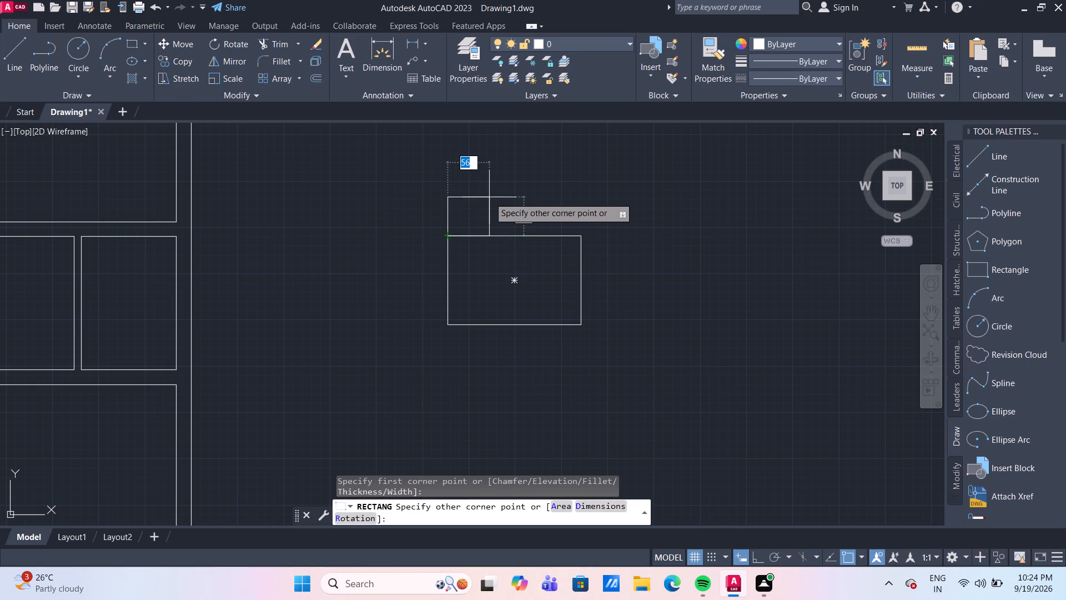
type("30")
key("Tab")
type("30")
key("Return")
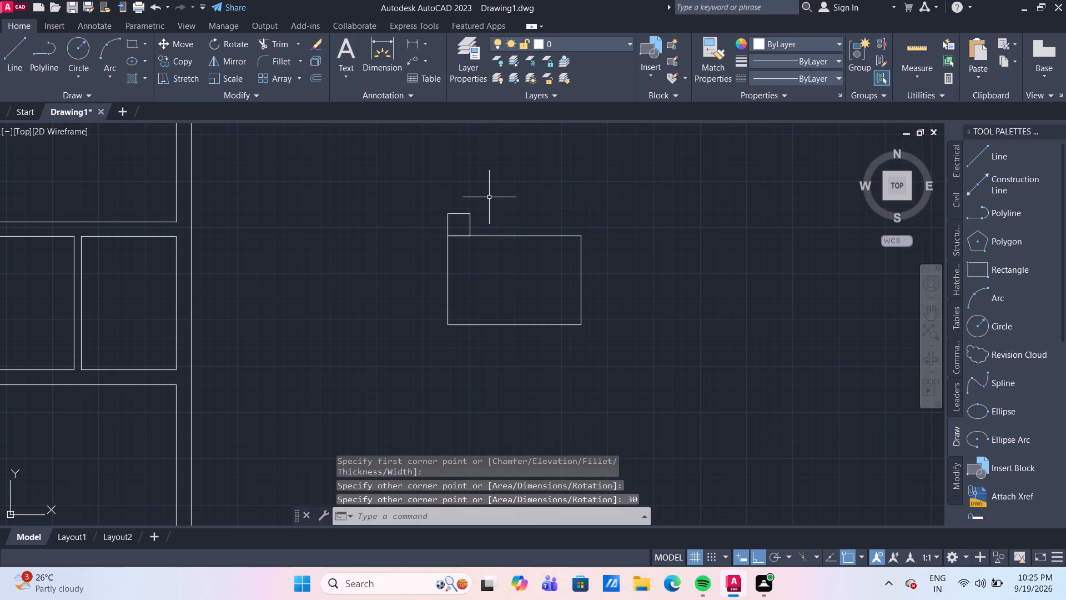
Copy the small square from its upper-left corner to the large rectangle's lower-left corner, 150 straight down.
left_click_drag(452, 213, 443, 206)
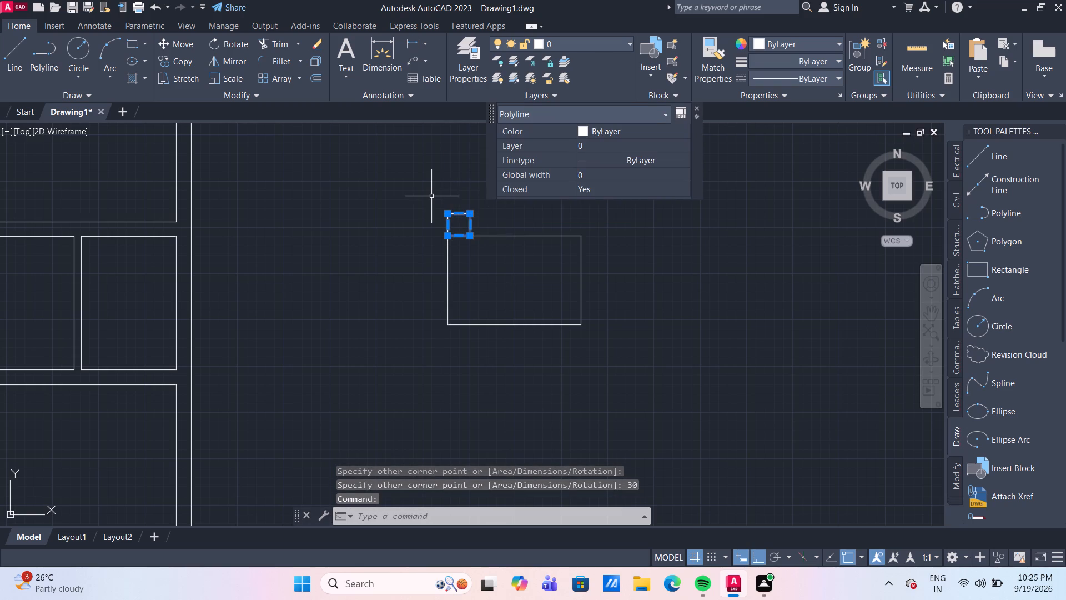
key("m")
key("BackSpace")
type("CO")
key("Return")
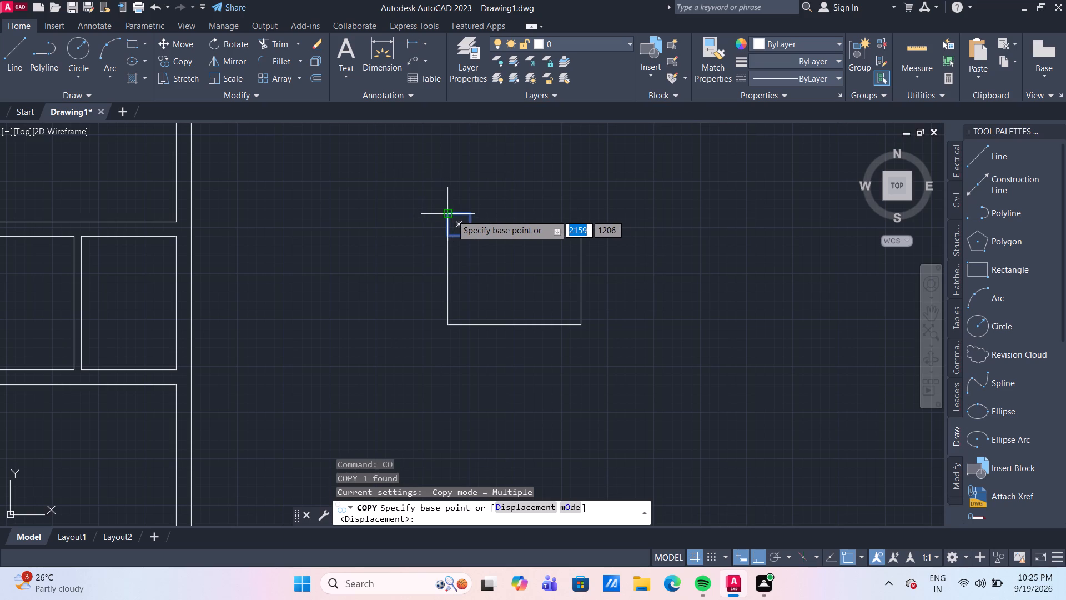
left_click(451, 214)
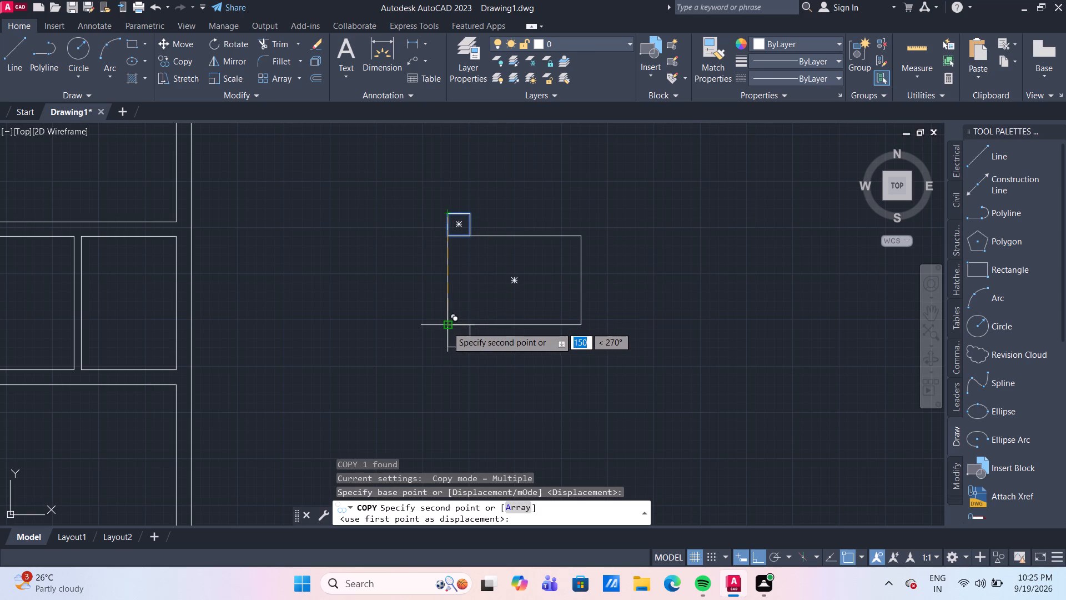
left_click(447, 327)
key("Escape")
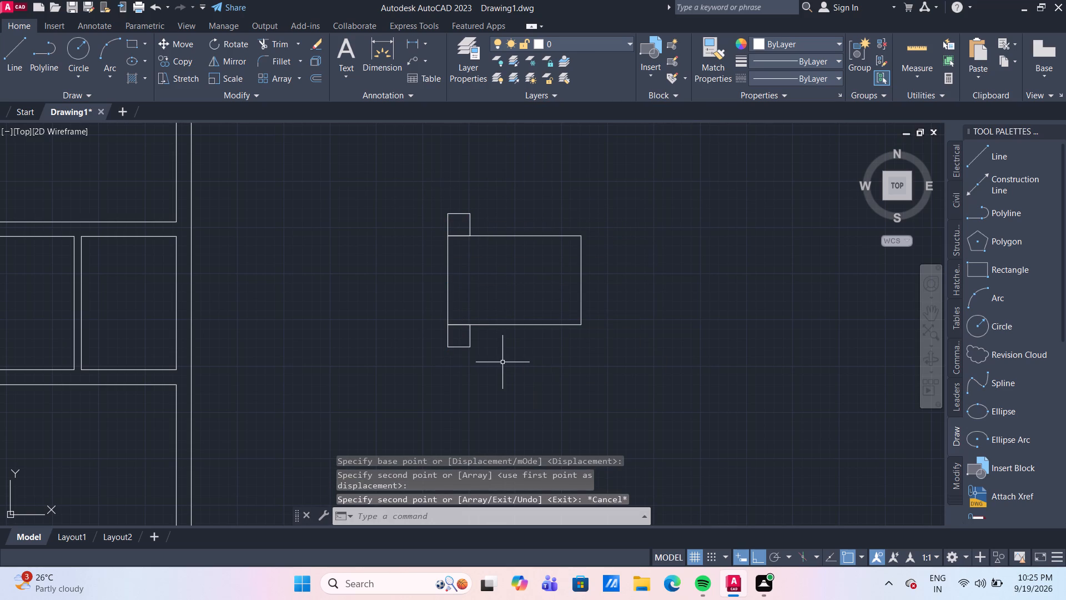
Draw a vertical line across the large rectangle from its upper to its lower edge, about 22 in from its left side.
scroll(496, 286, "up", 1)
middle_click_drag(490, 282, 421, 267)
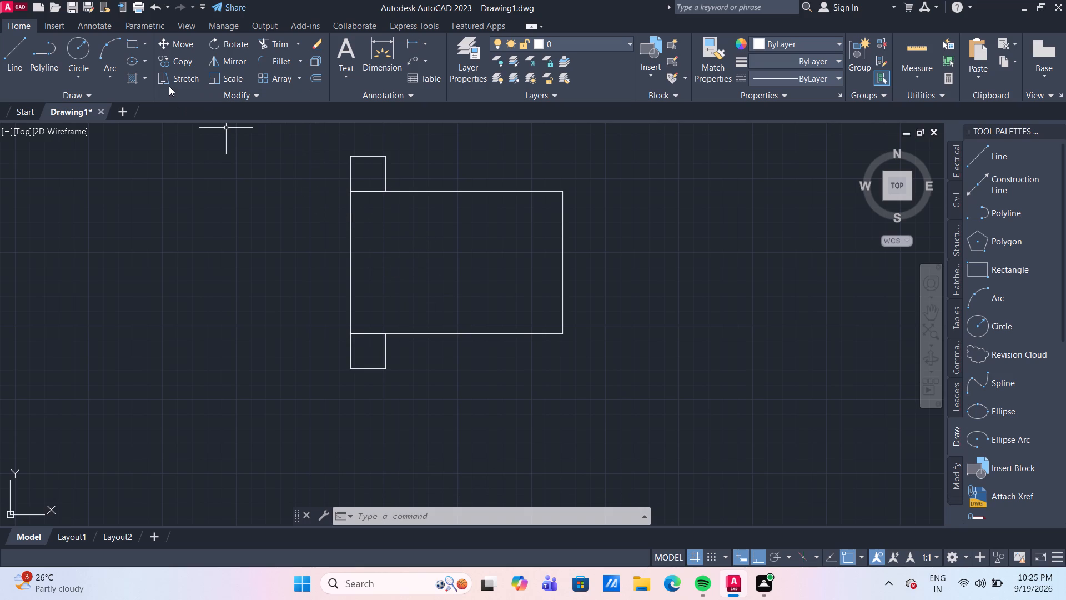
left_click(27, 48)
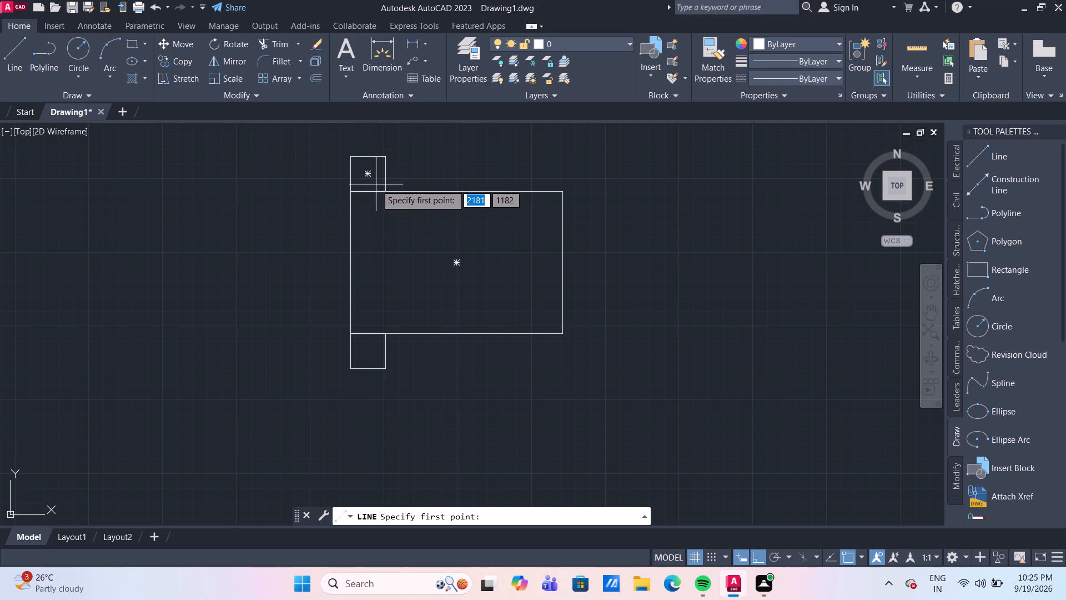
scroll(375, 184, "up", 1)
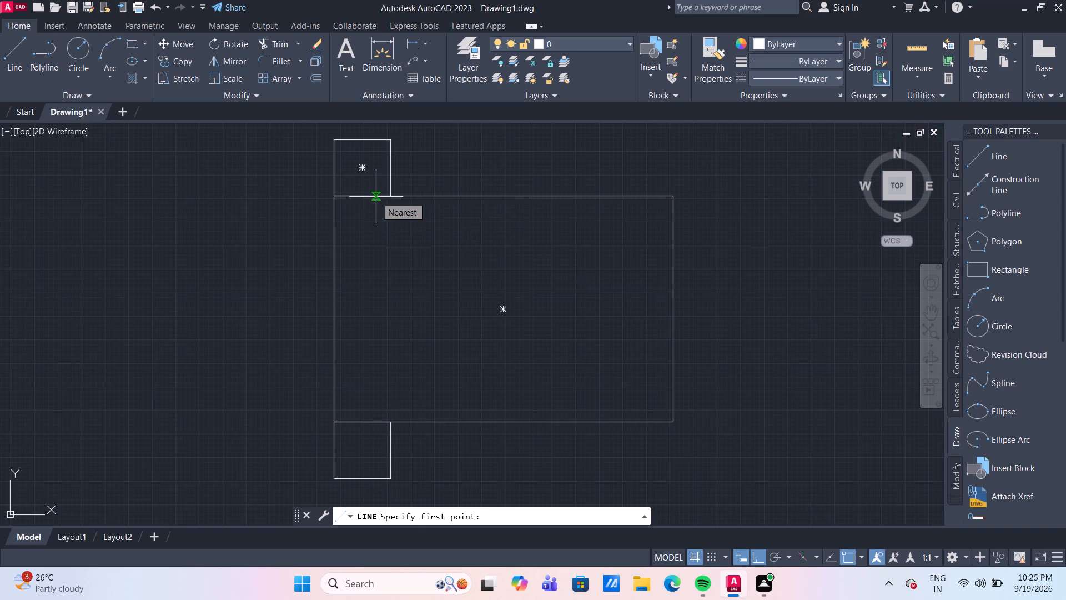
left_click(376, 197)
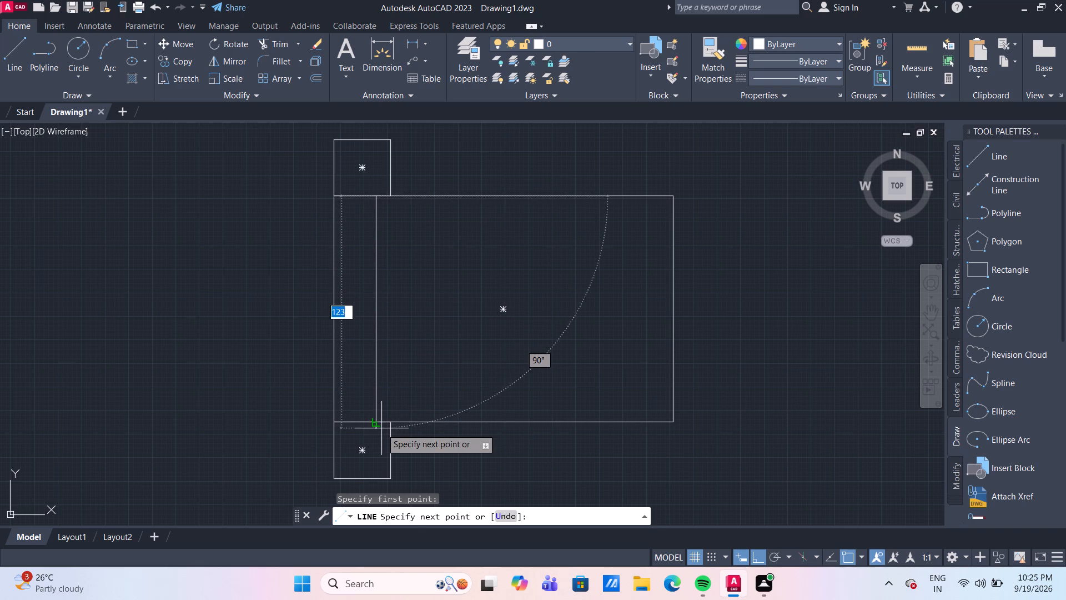
left_click(377, 428)
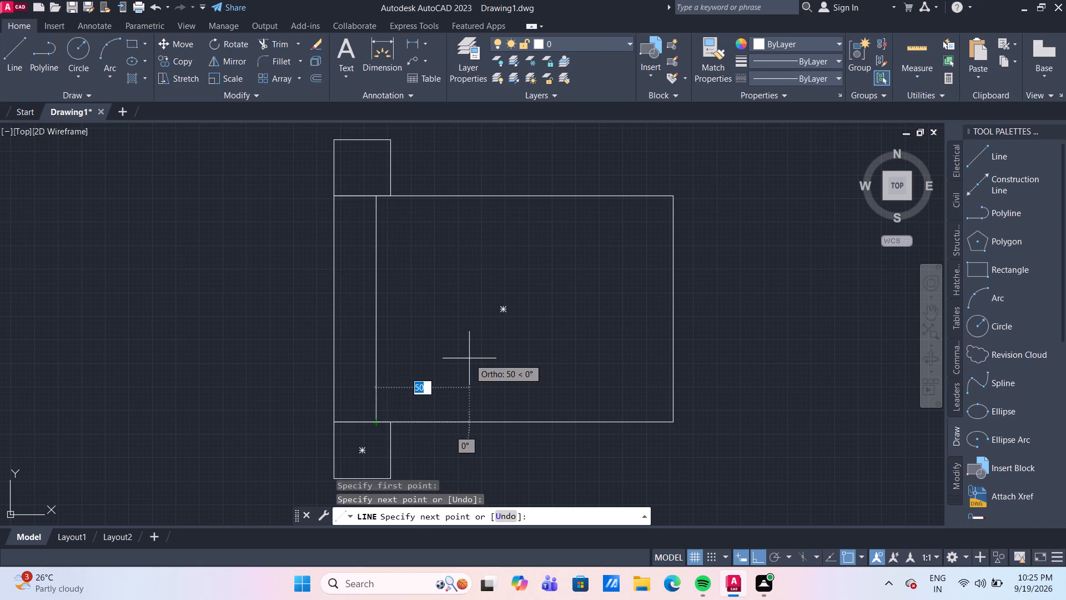
key("Return")
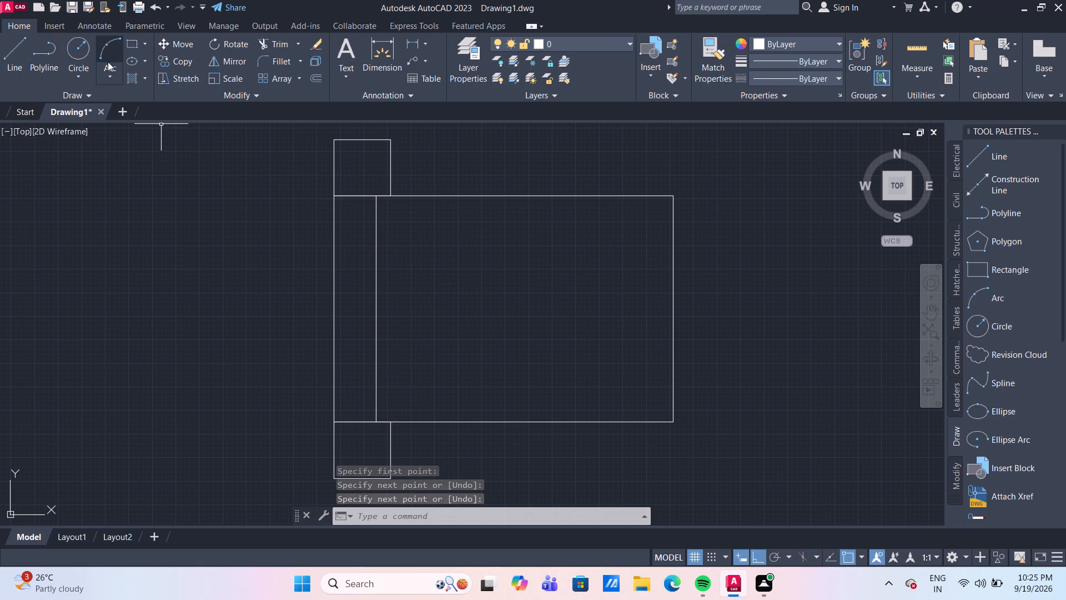
Draw a 20 by 20 folded corner with a diagonal where the inner vertical line meets the large rectangle's upper edge.
left_click(21, 55)
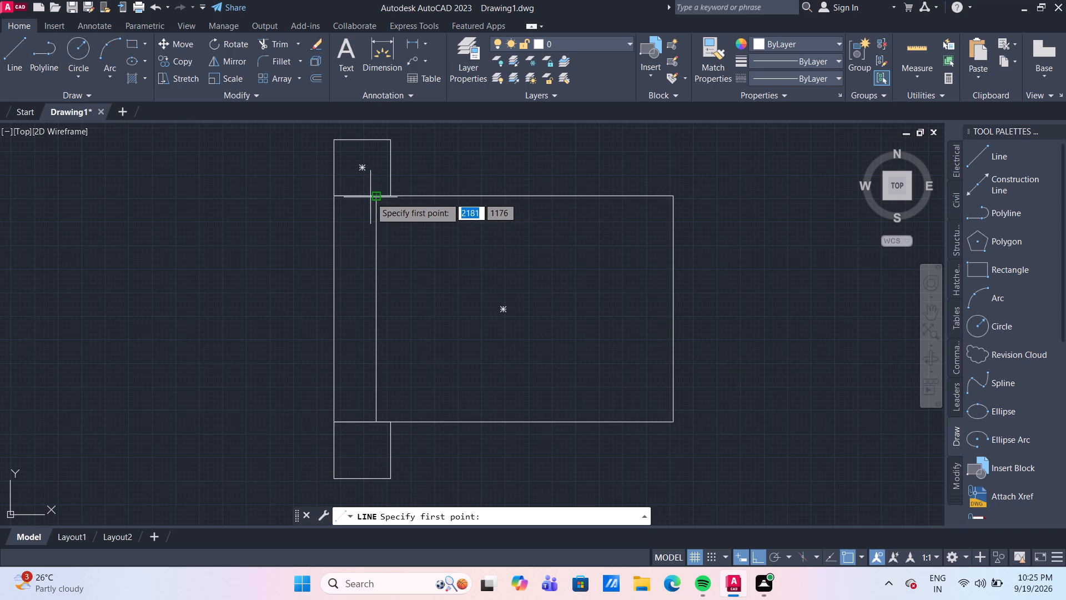
left_click(376, 197)
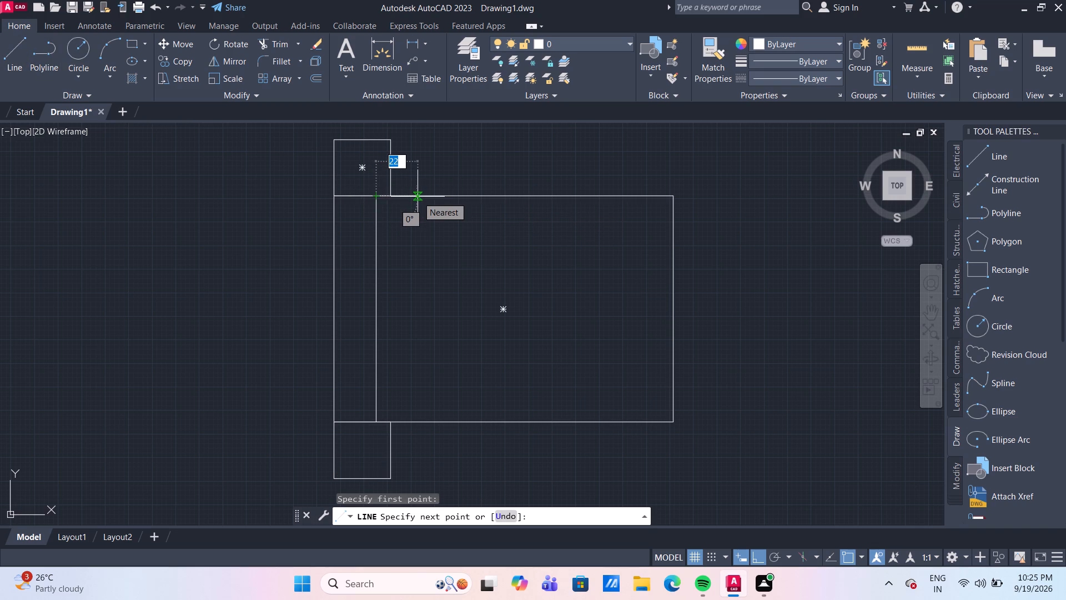
type("25")
key("Return")
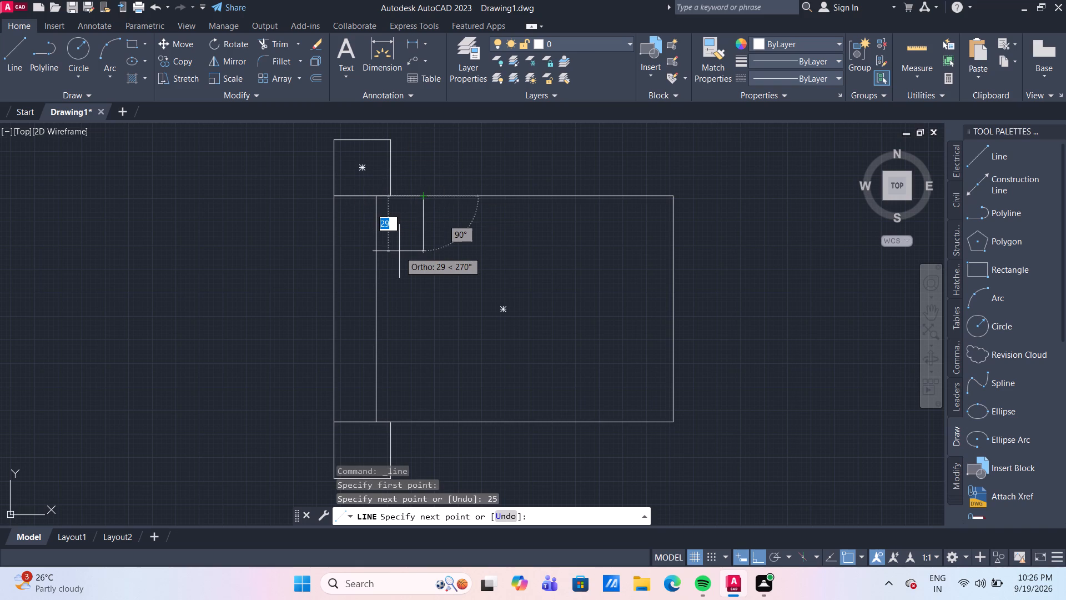
key("ctrl+z")
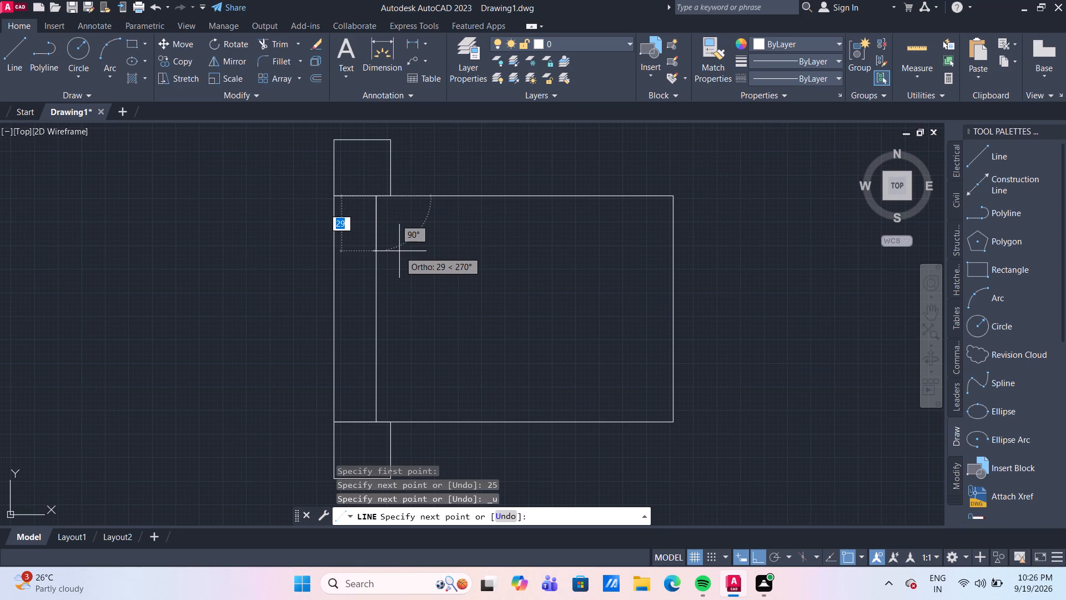
type("20")
key("Return")
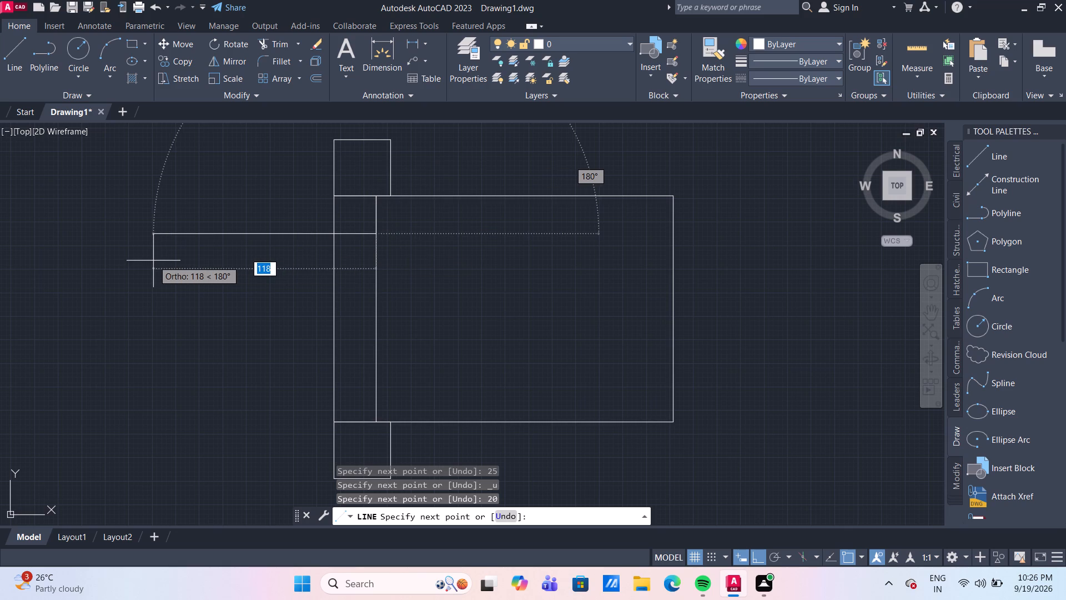
type("20")
key("Return")
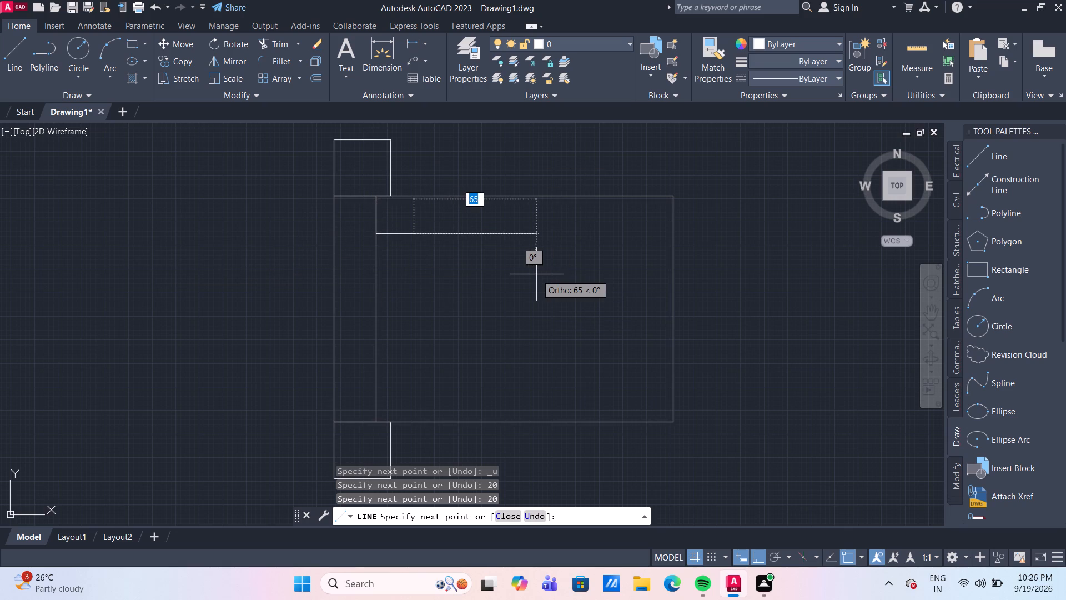
type("20")
key("Return")
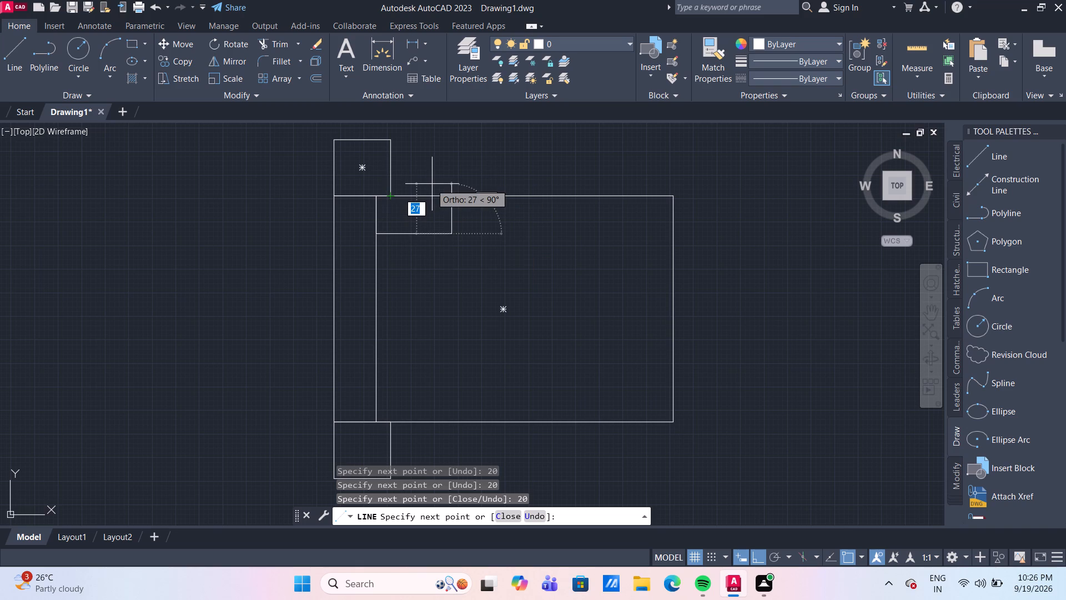
key("ctrl+z")
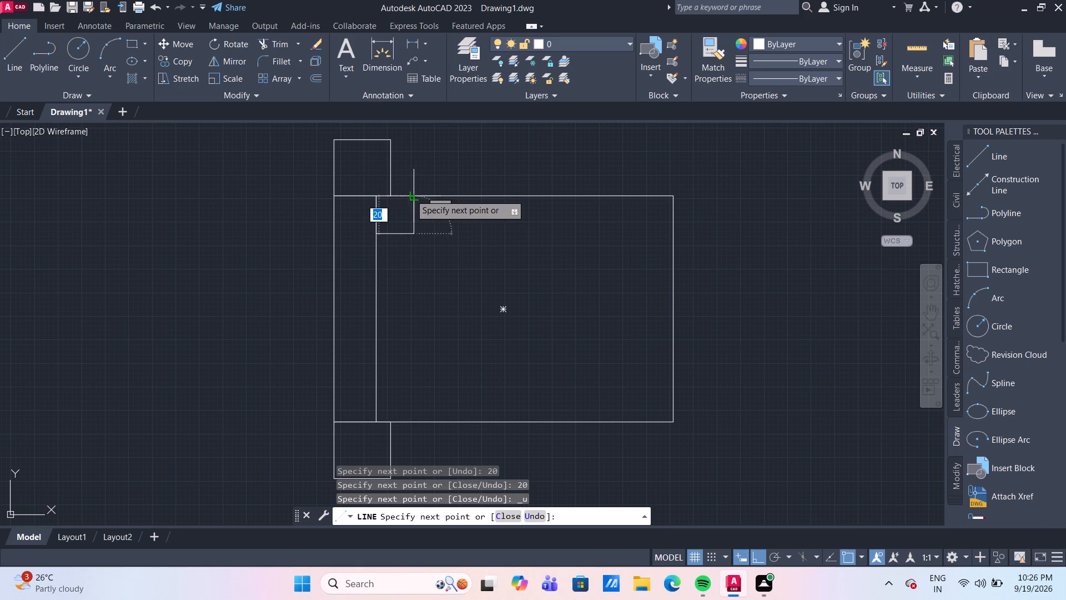
left_click(412, 194)
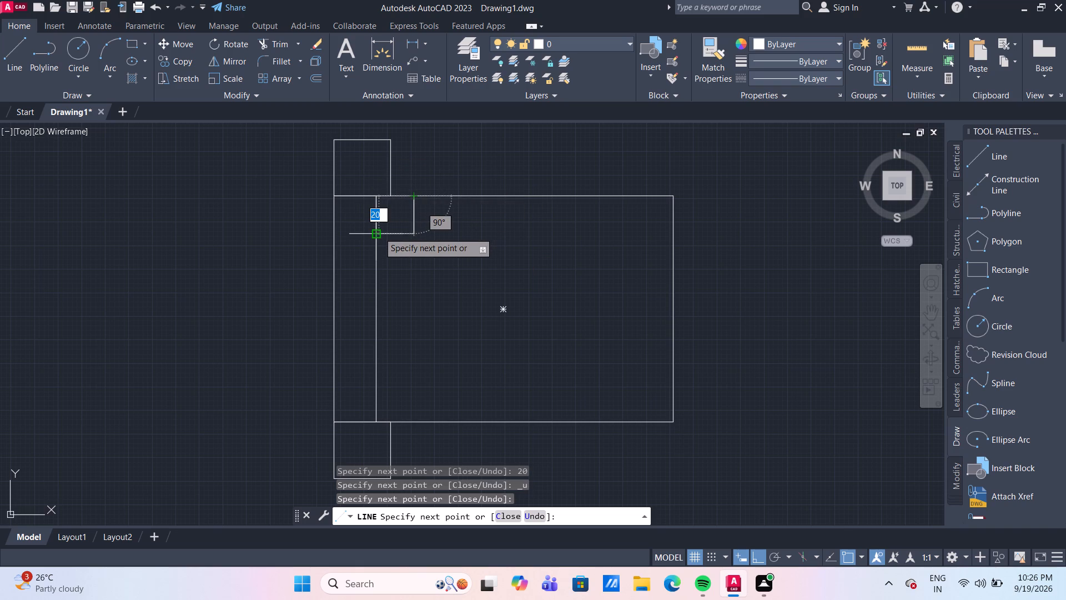
left_click(379, 232)
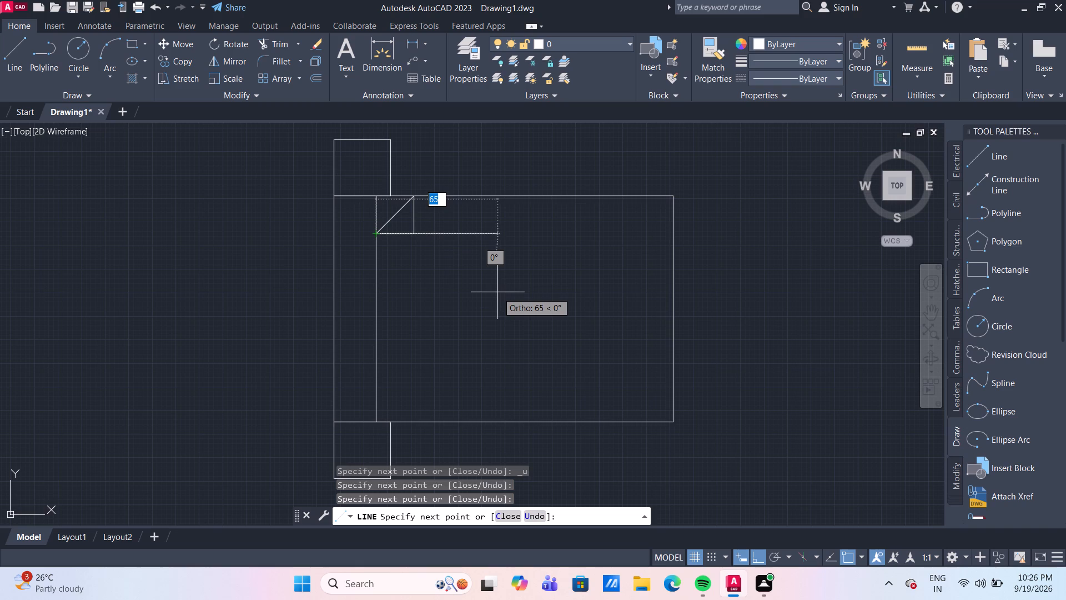
key("Escape")
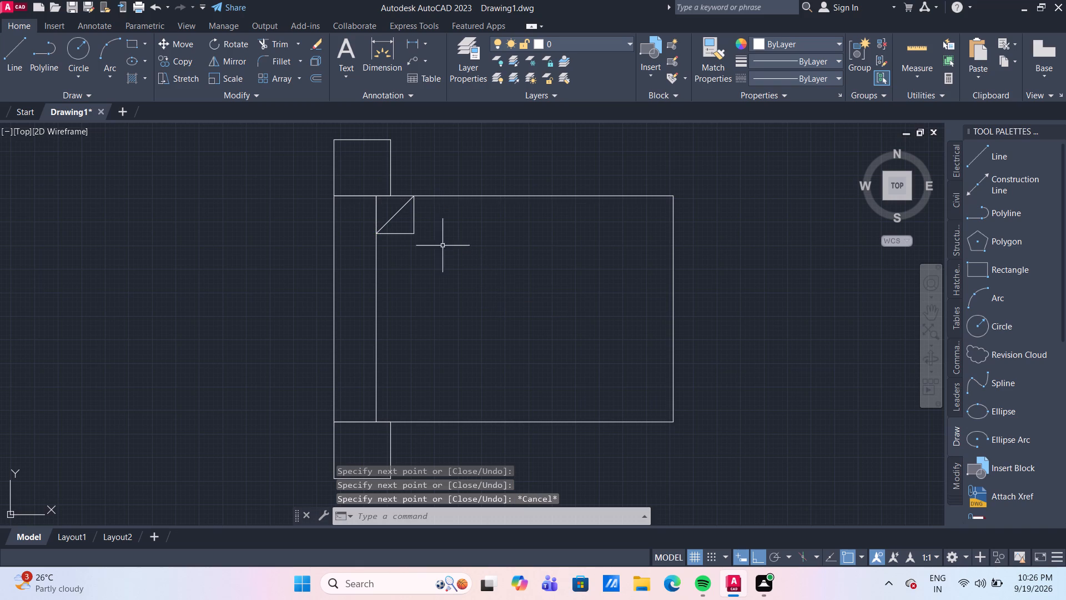
Delete the short 20-long line that overlaps the inner vertical line beside the folded corner.
left_click(376, 211)
key("Delete")
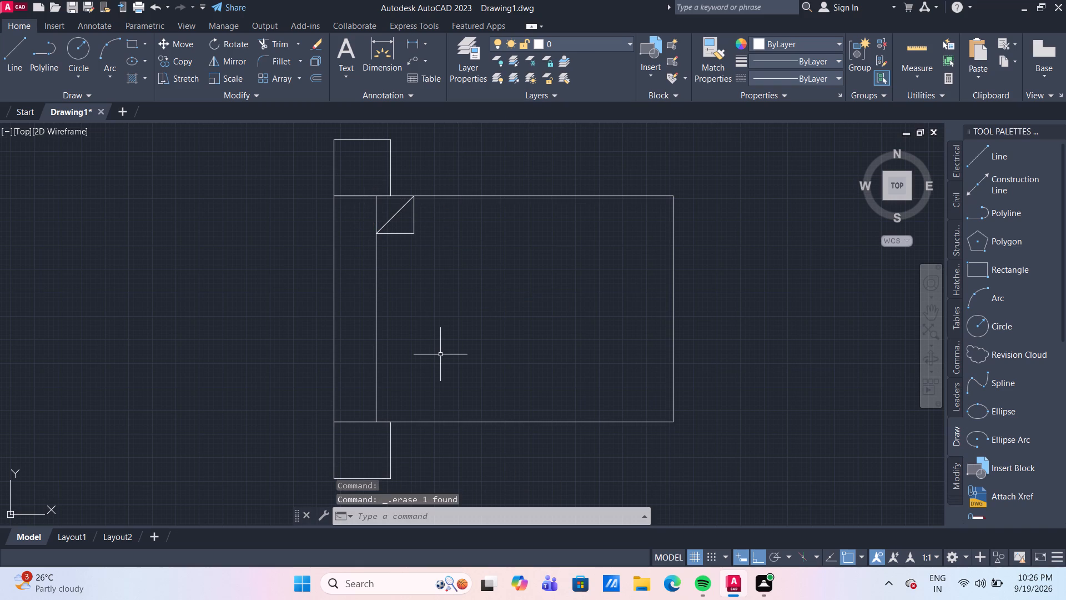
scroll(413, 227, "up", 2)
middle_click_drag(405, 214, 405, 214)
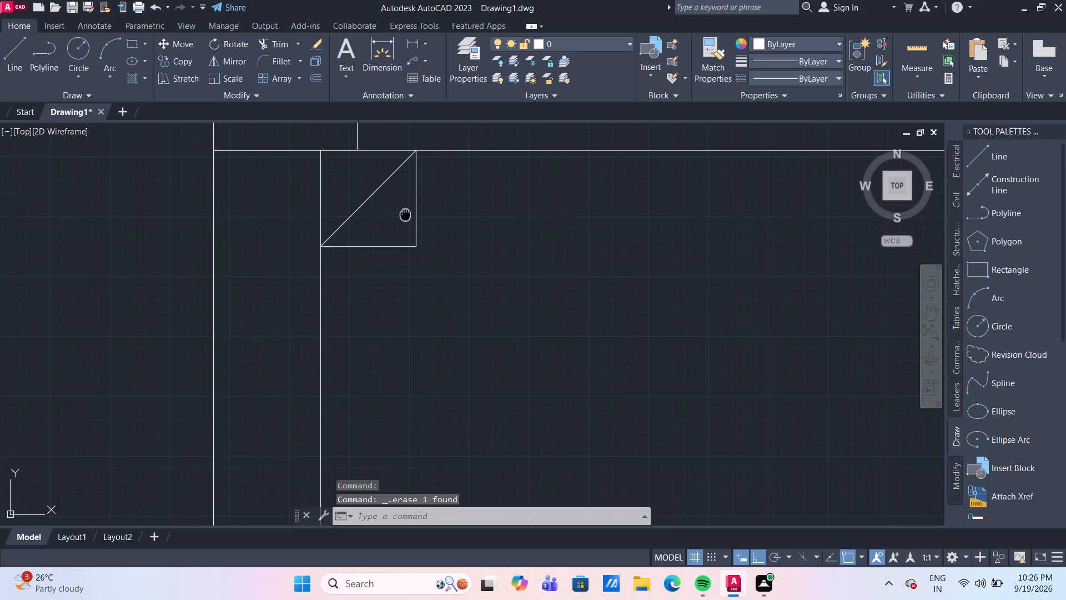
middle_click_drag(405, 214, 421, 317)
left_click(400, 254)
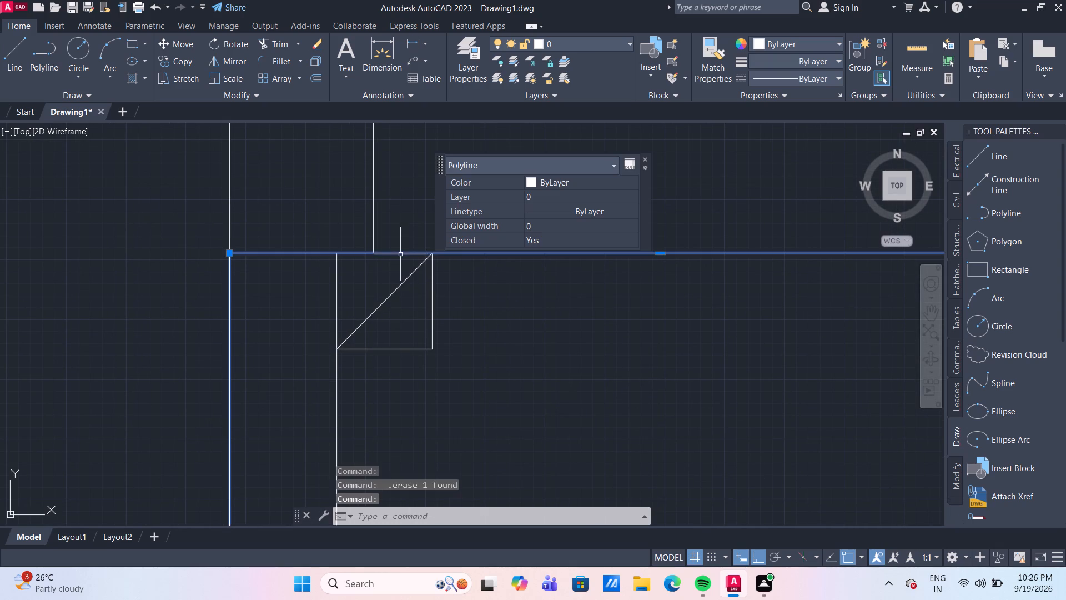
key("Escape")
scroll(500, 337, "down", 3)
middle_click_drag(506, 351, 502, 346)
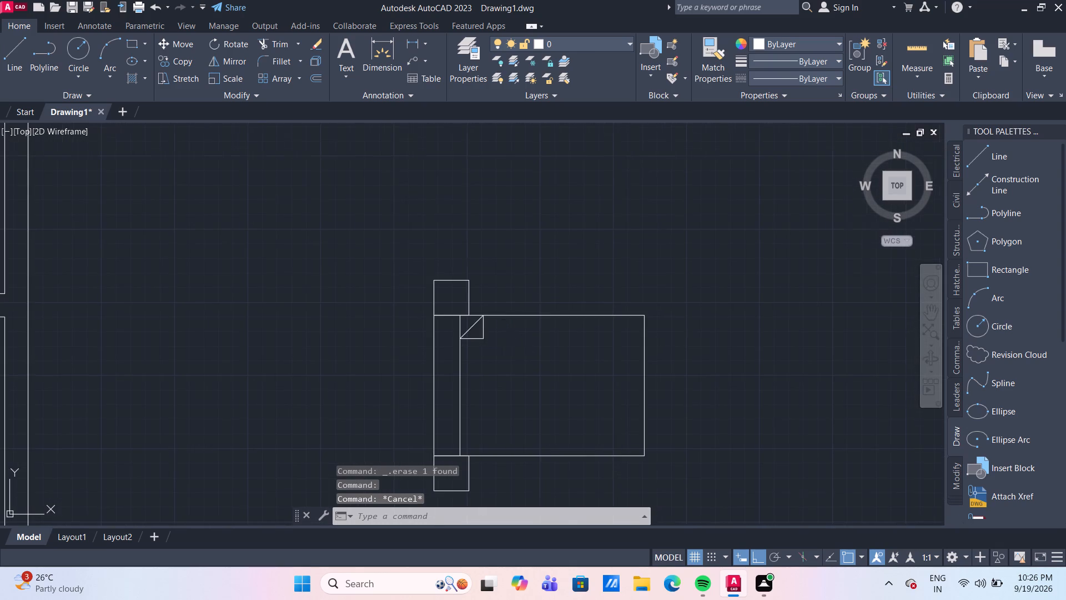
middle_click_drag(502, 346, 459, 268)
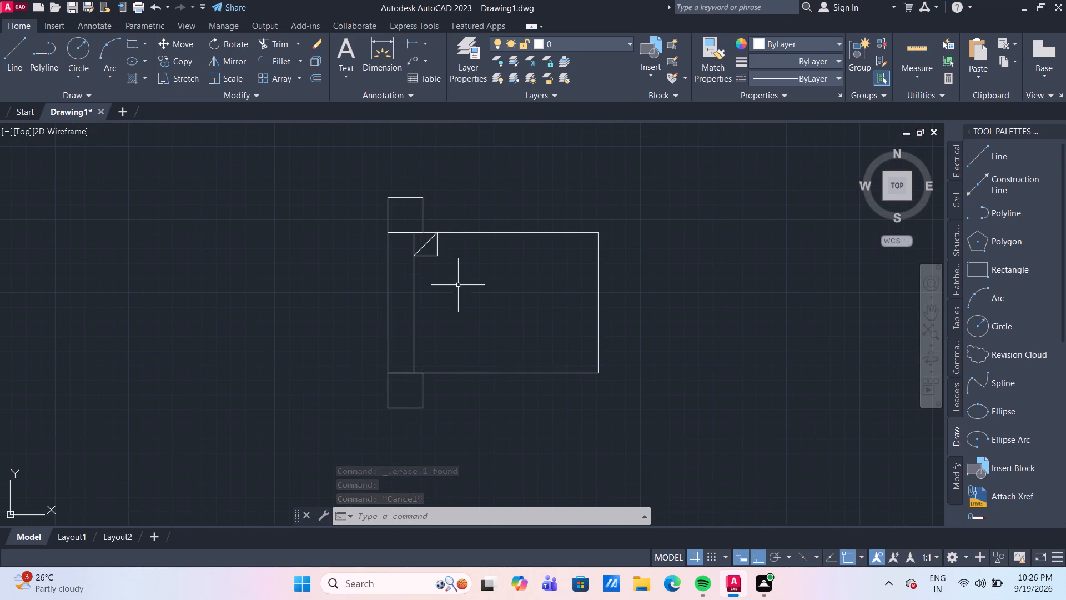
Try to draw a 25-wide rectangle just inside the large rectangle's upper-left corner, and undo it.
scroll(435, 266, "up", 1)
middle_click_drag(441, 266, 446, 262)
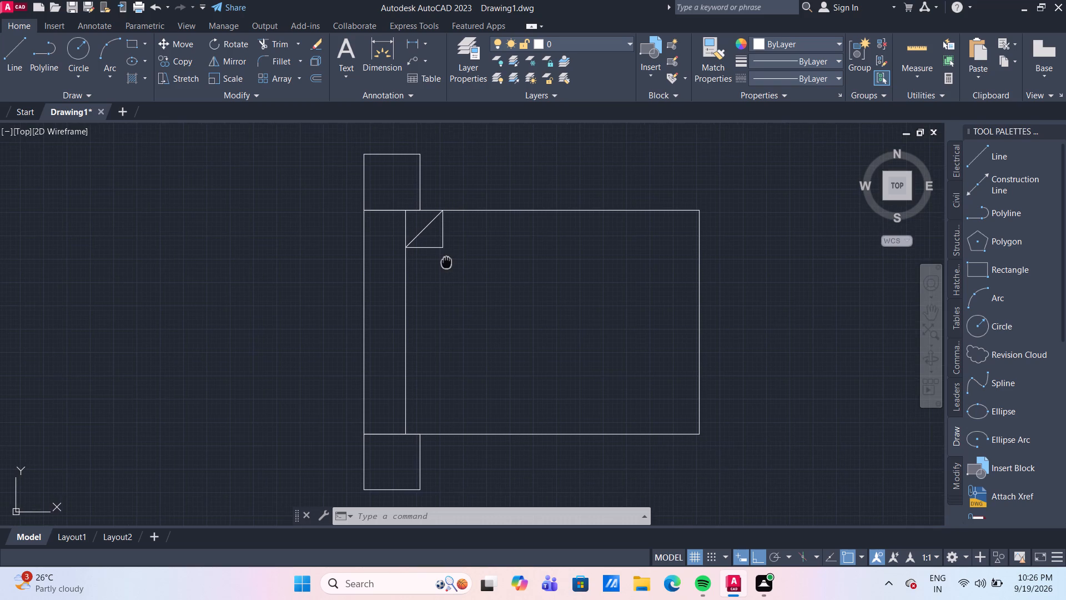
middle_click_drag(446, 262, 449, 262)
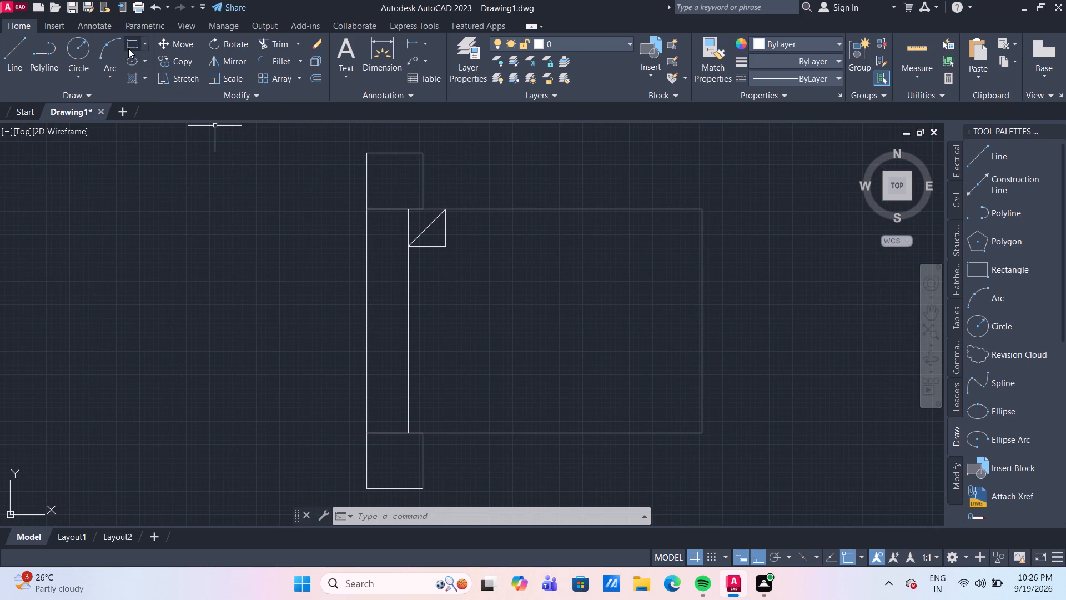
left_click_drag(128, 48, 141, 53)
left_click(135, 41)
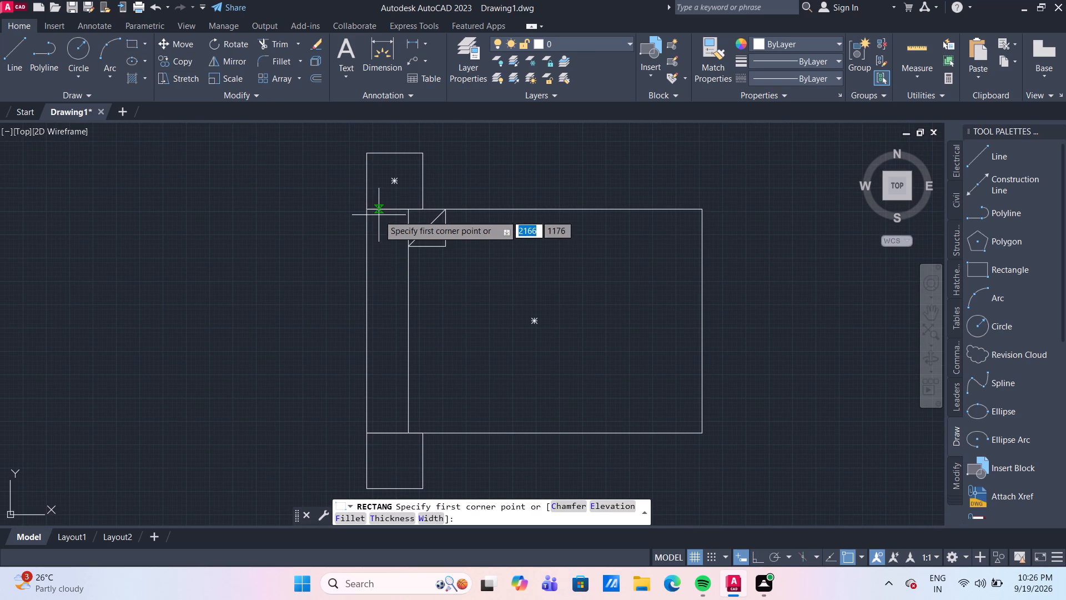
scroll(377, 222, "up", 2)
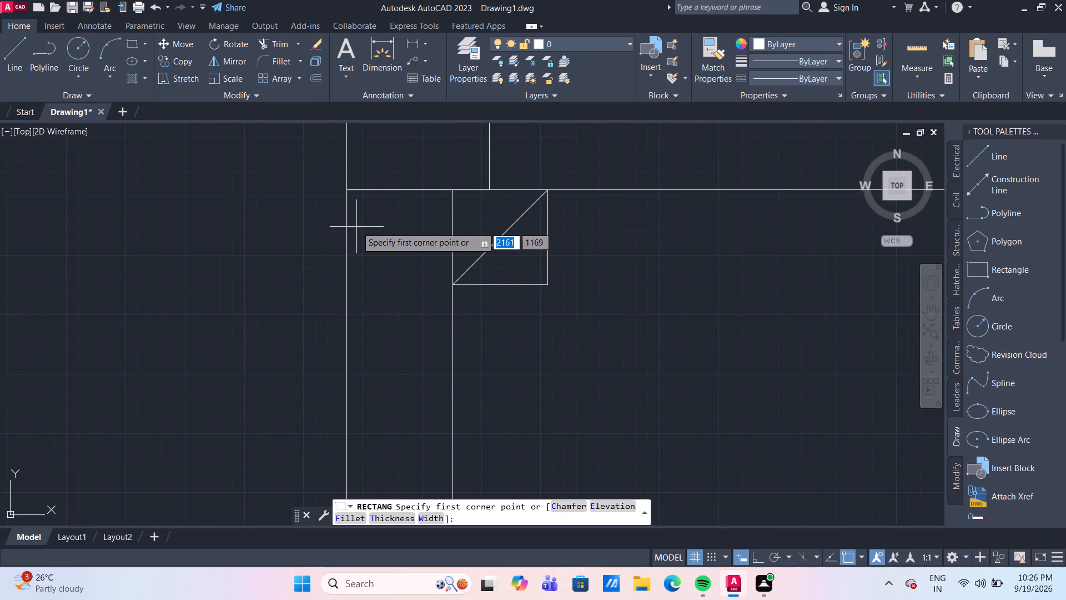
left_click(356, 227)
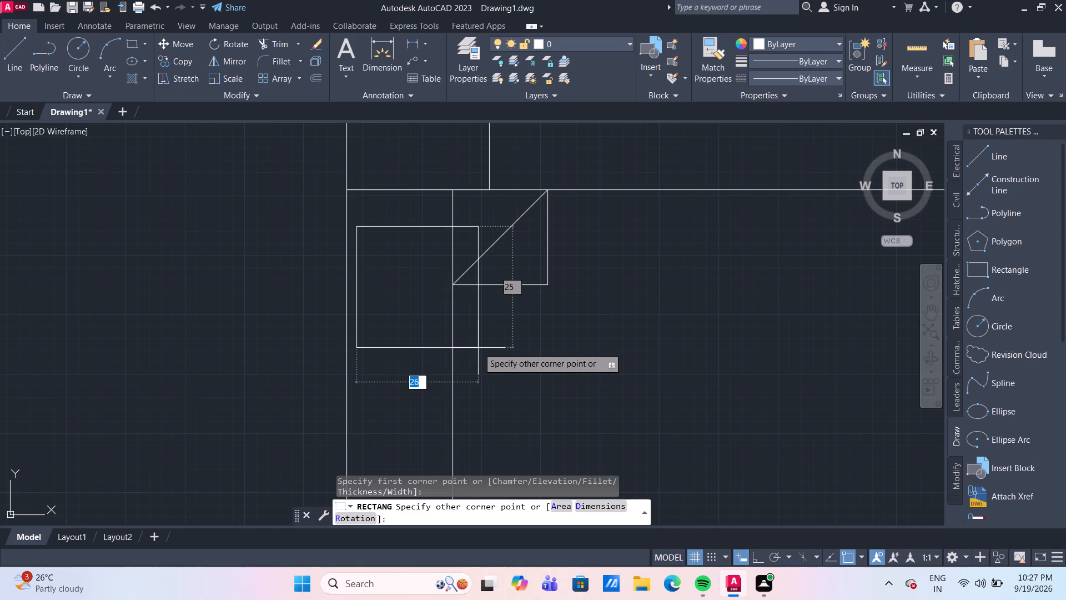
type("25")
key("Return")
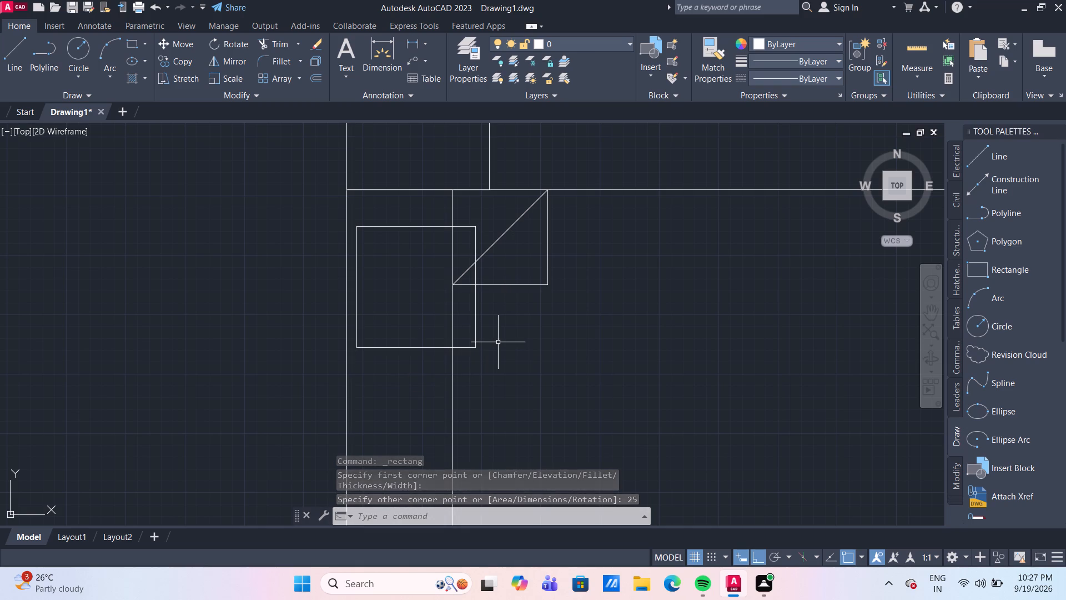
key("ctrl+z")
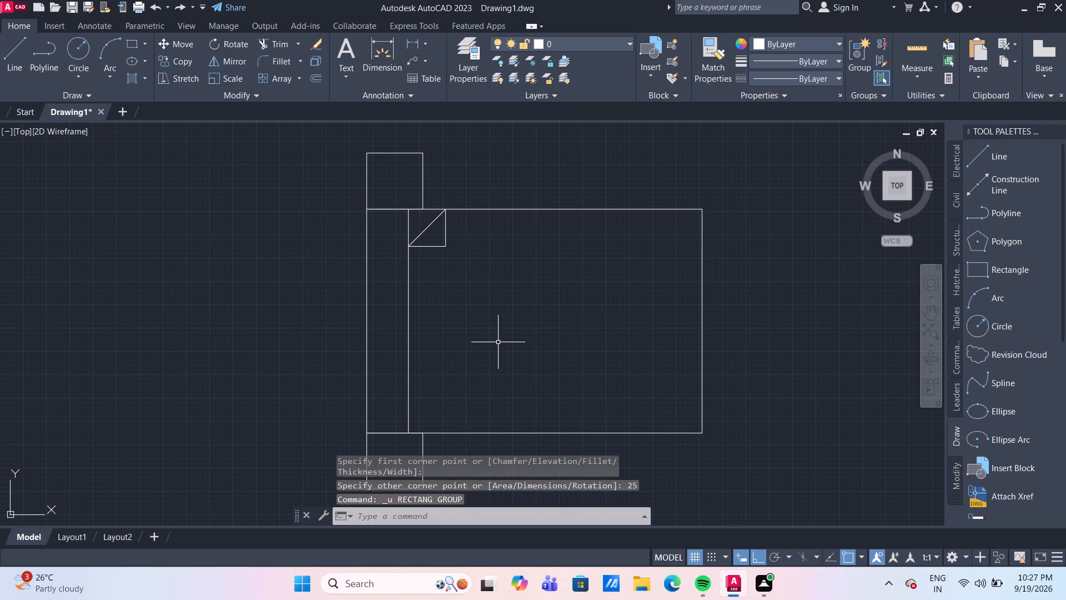
Draw a rectangle 25 wide and 40 high just inside the large rectangle's upper-left corner, crossing the inner vertical line.
left_click(130, 42)
scroll(359, 231, "up", 1)
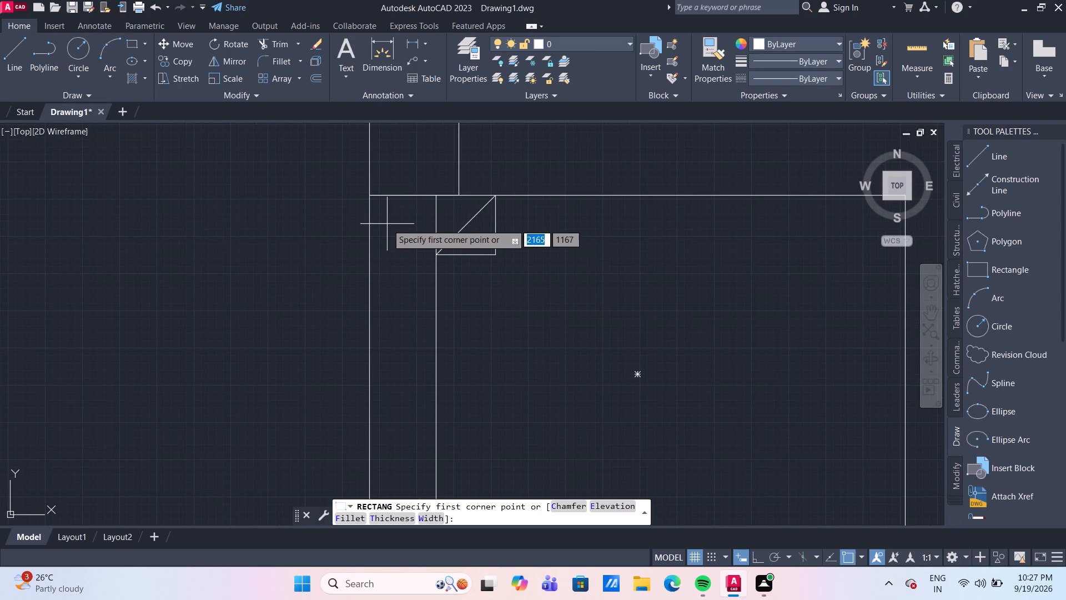
left_click(379, 217)
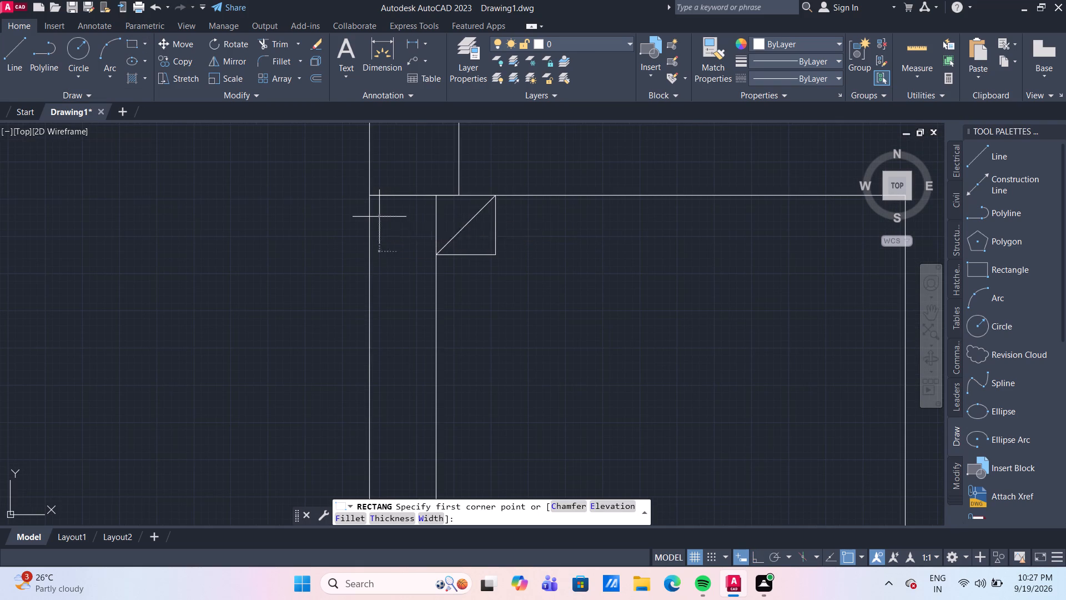
scroll(452, 324, "down", 1)
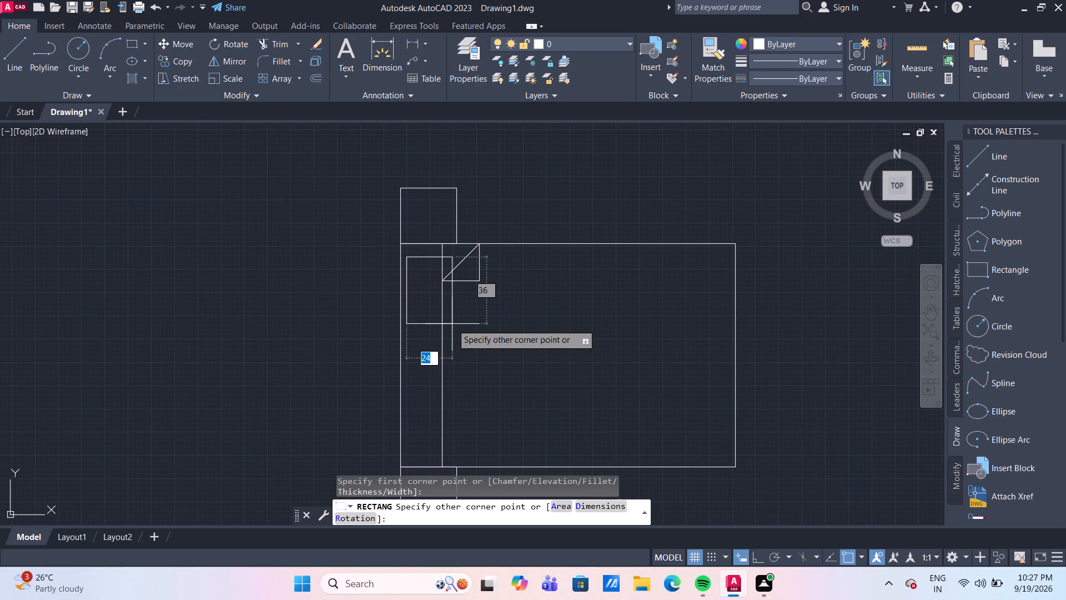
middle_click_drag(444, 322, 375, 276)
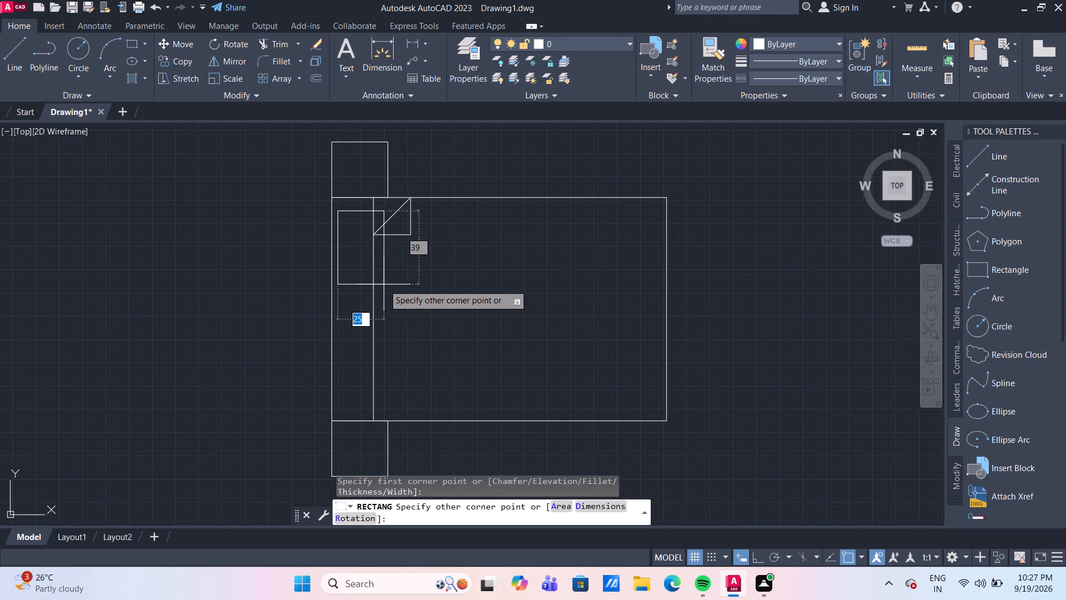
type("25")
key("Tab")
type("40")
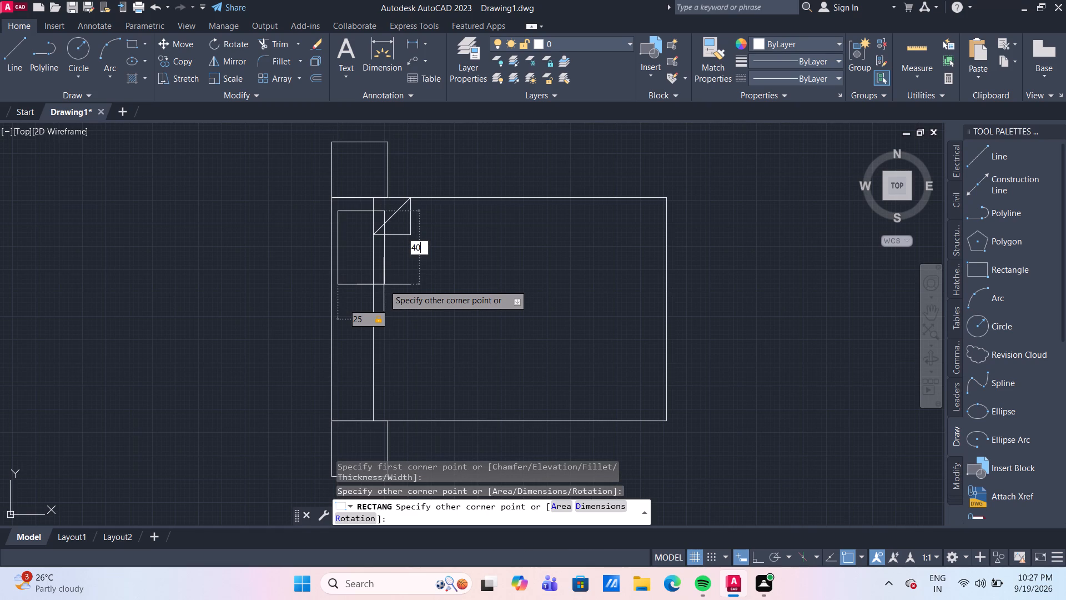
key("Return")
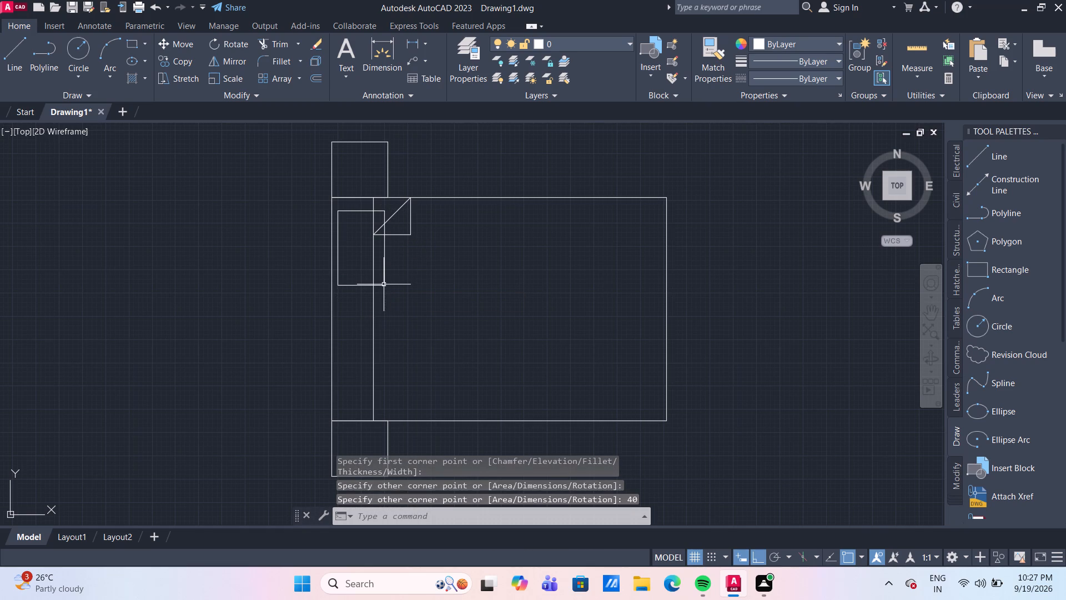
Copy the 25 by 40 pillow rectangle straight down by about 65, just inside the large rectangle's lower-left corner.
left_click(363, 285)
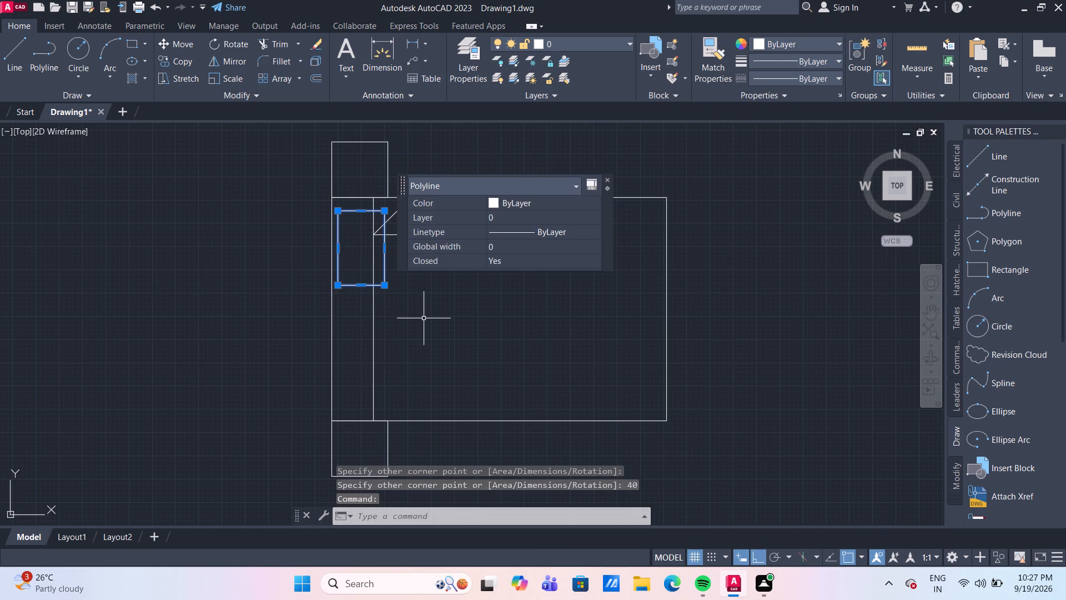
type("CO")
key("BackSpace")
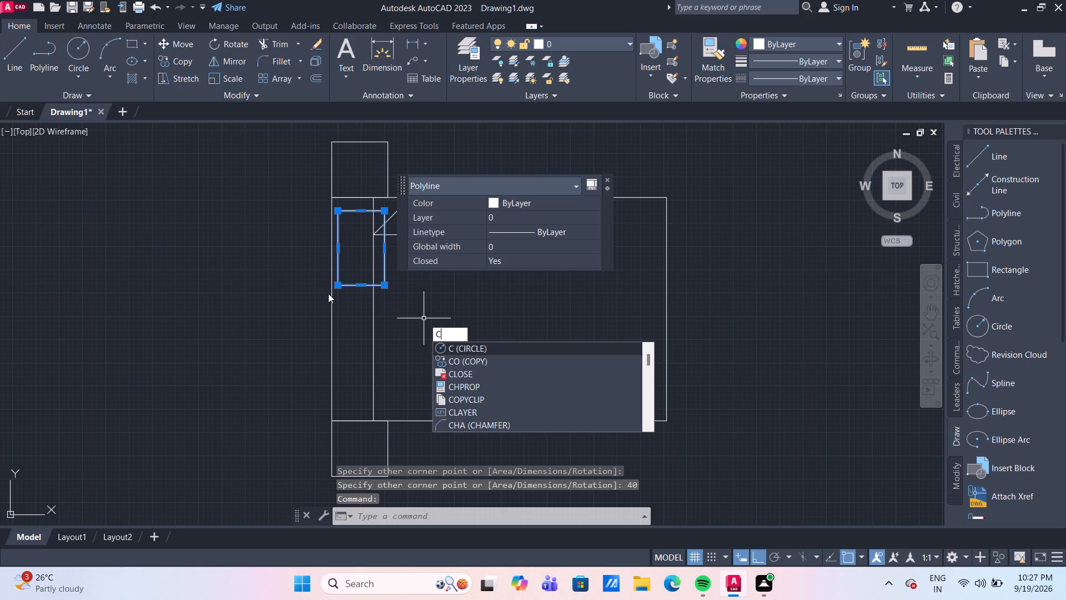
key("o")
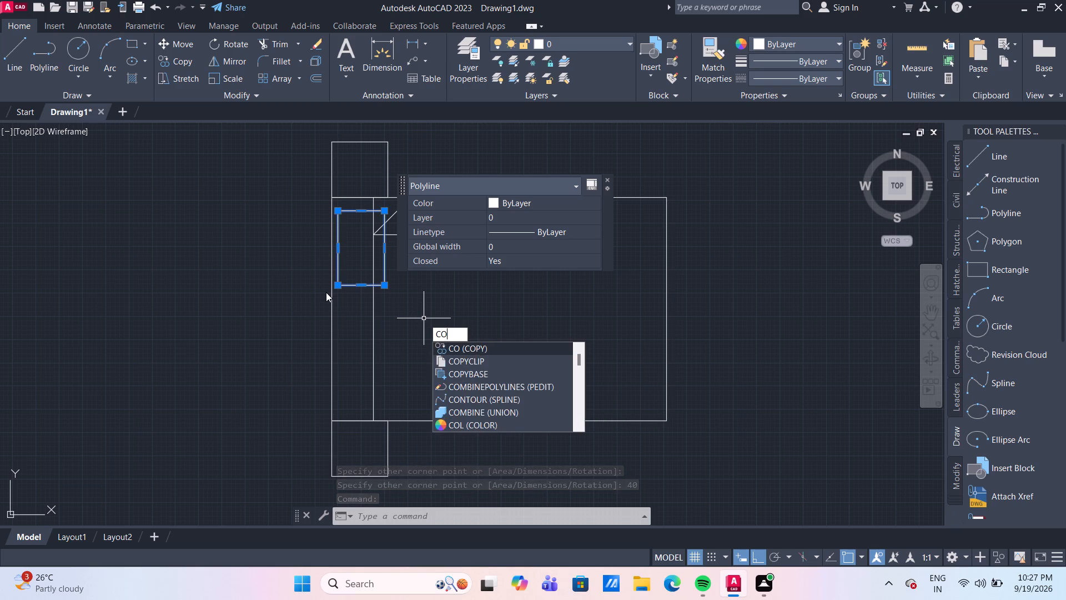
key("Return")
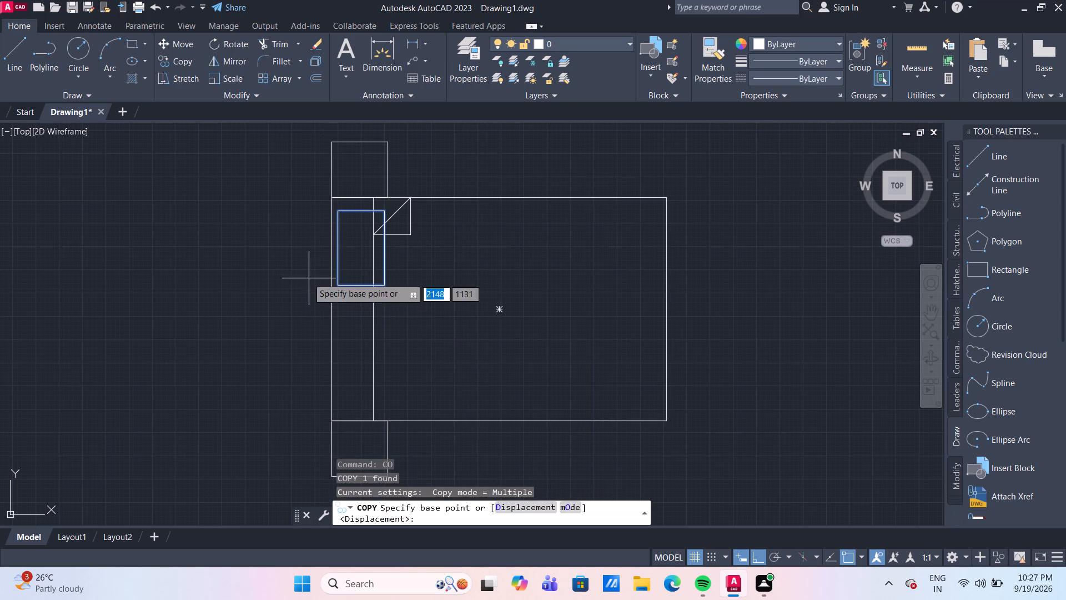
left_click(385, 286)
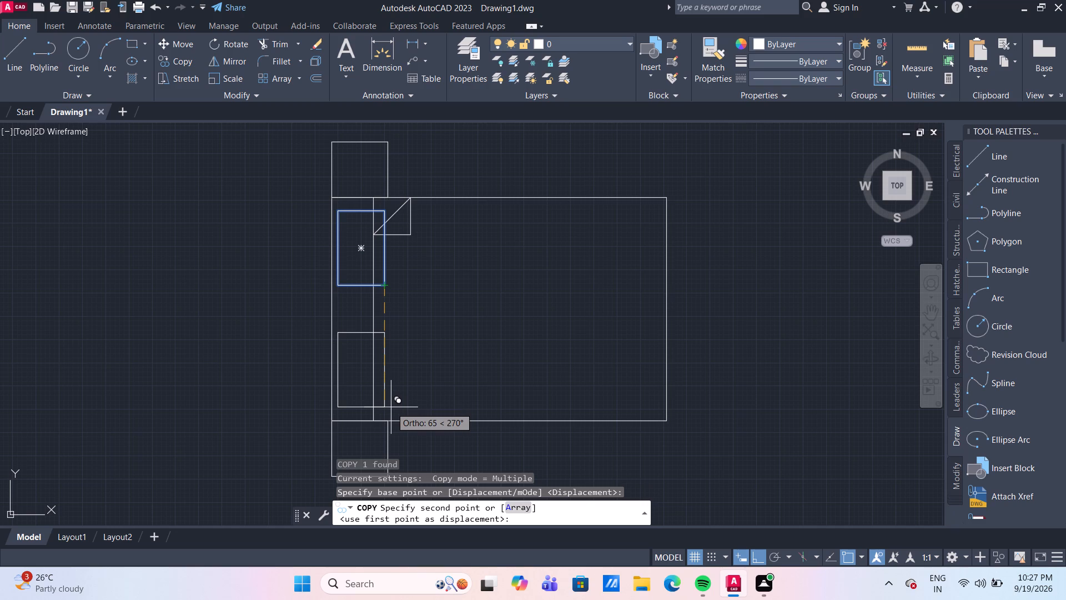
left_click(391, 407)
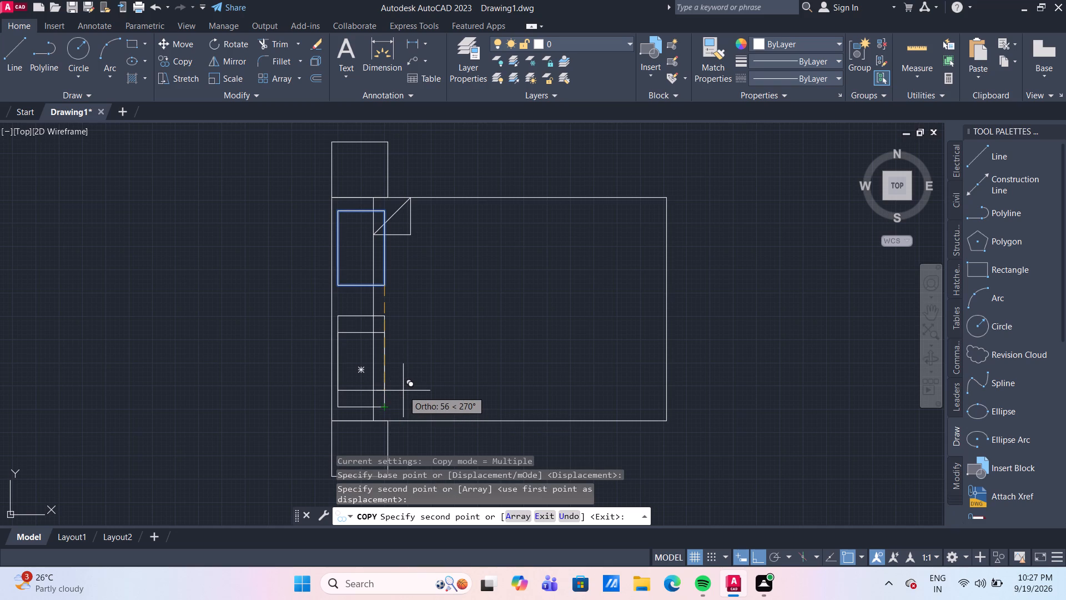
key("Escape")
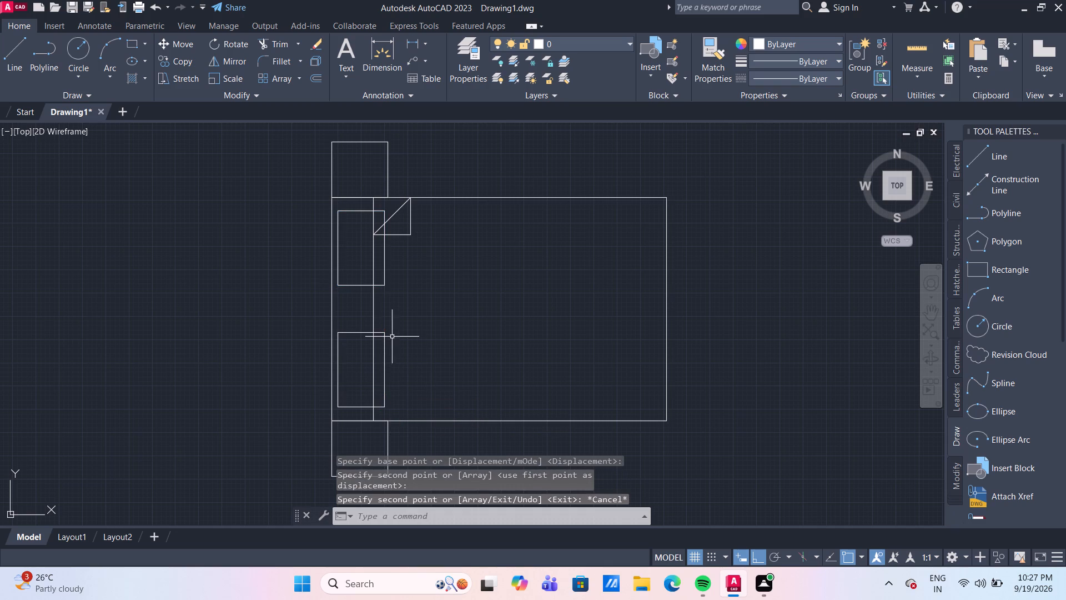
Measure the gap between the two pillow rectangles and their spacing from the large rectangle's edges.
scroll(361, 325, "up", 1)
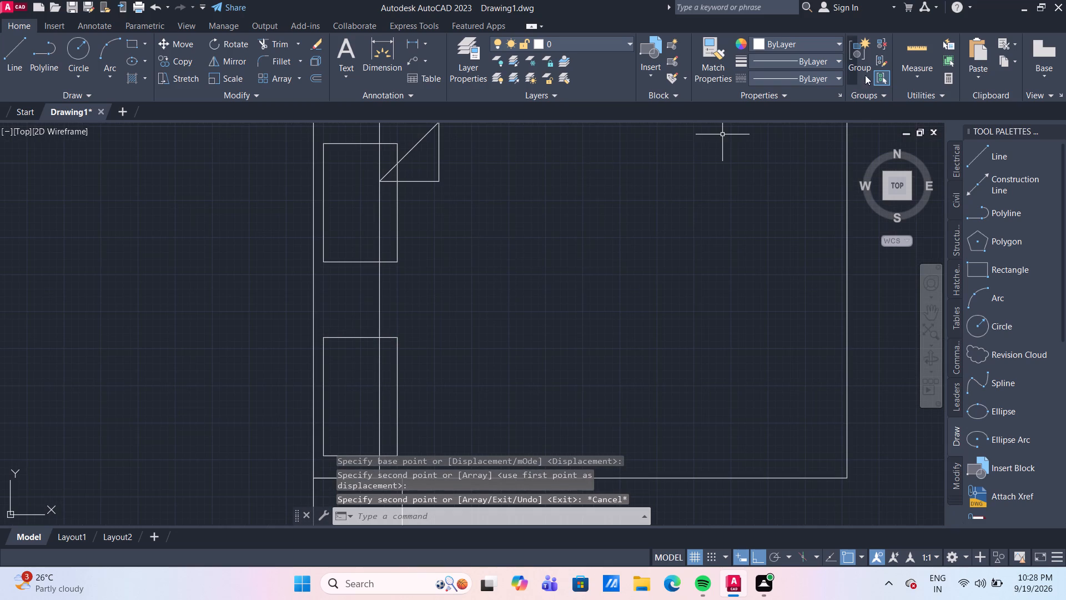
left_click(907, 53)
scroll(680, 151, "down", 2)
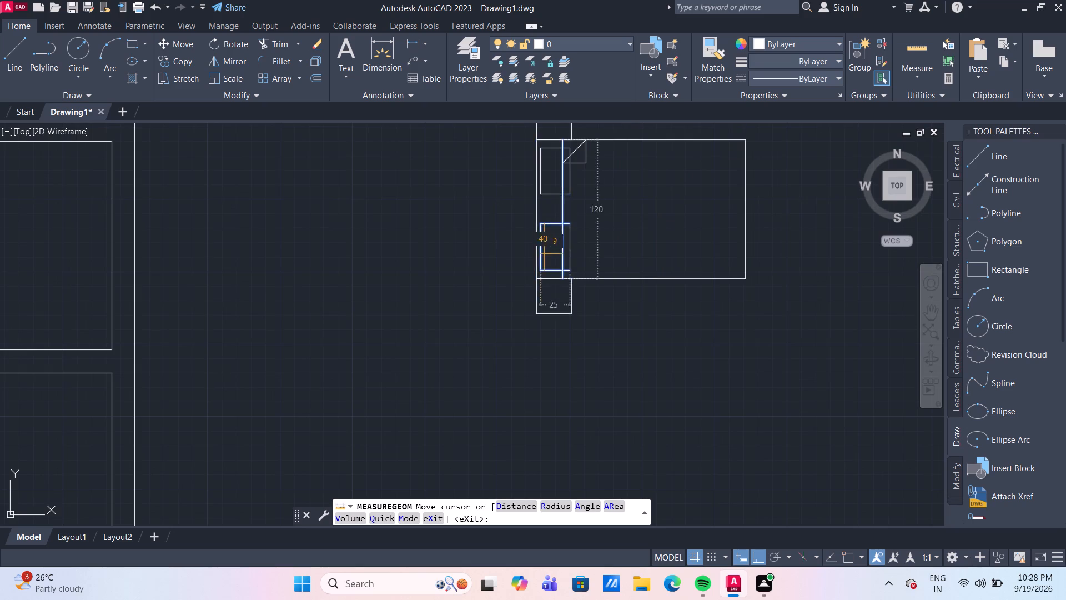
scroll(545, 252, "up", 2)
scroll(568, 227, "down", 1)
middle_click_drag(568, 227, 562, 238)
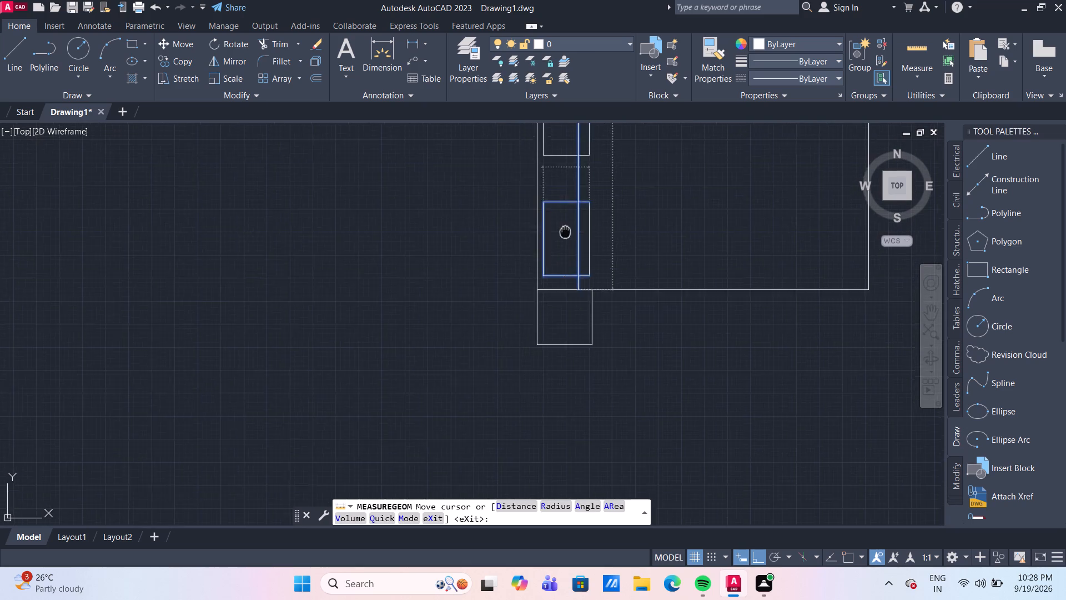
middle_click_drag(562, 238, 525, 347)
scroll(524, 206, "down", 1)
scroll(525, 197, "up", 3)
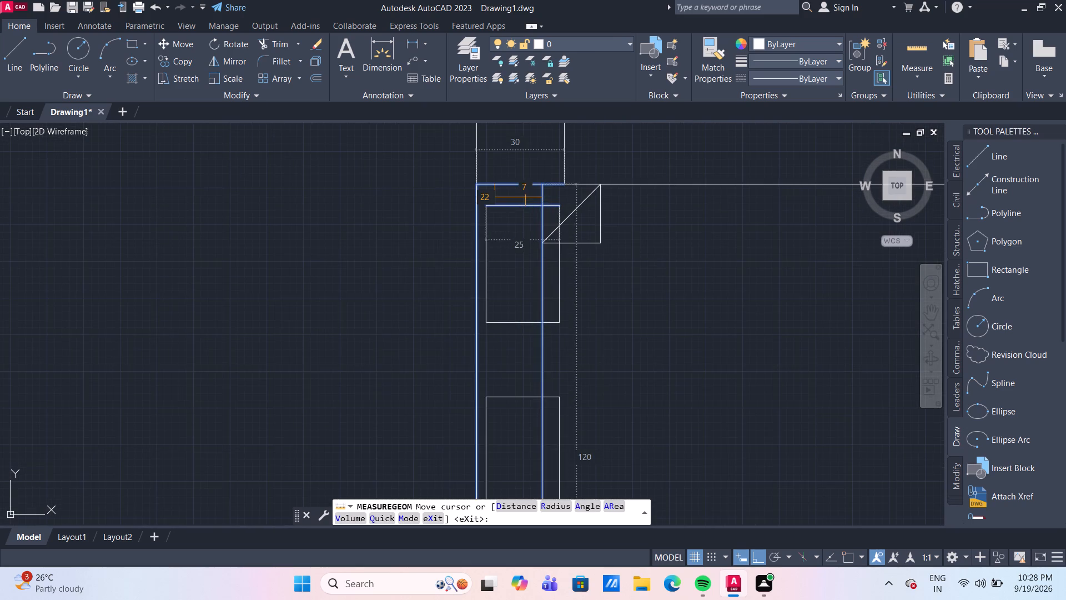
scroll(525, 197, "down", 3)
scroll(534, 250, "up", 1)
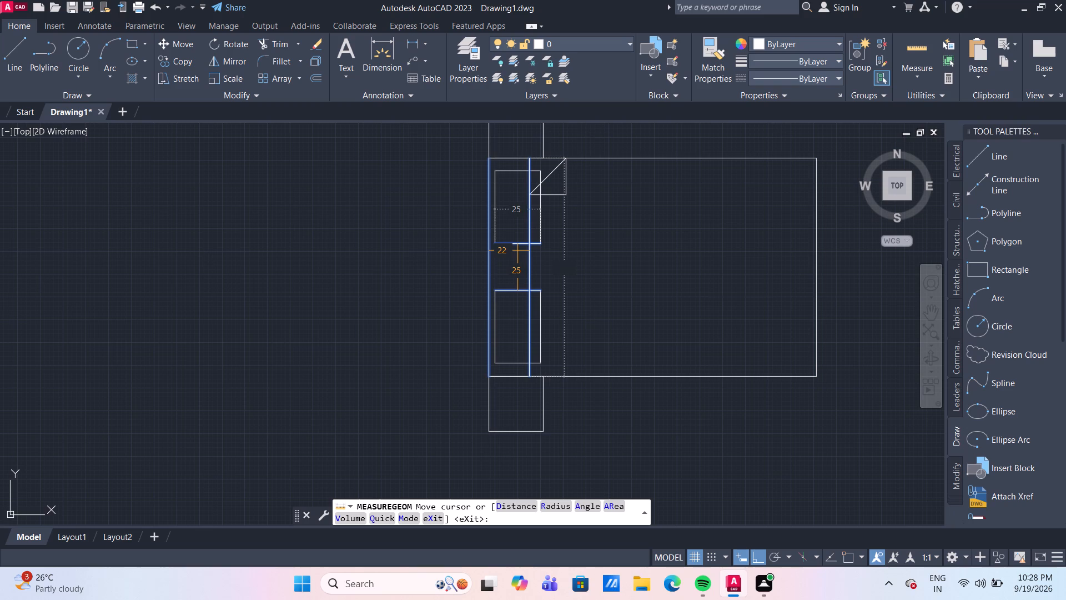
key("Escape")
Extend the upper pillow downward with lines: 10 down from its lower-left corner, 25 across, and back up to its lower-right corner.
scroll(554, 249, "up", 1)
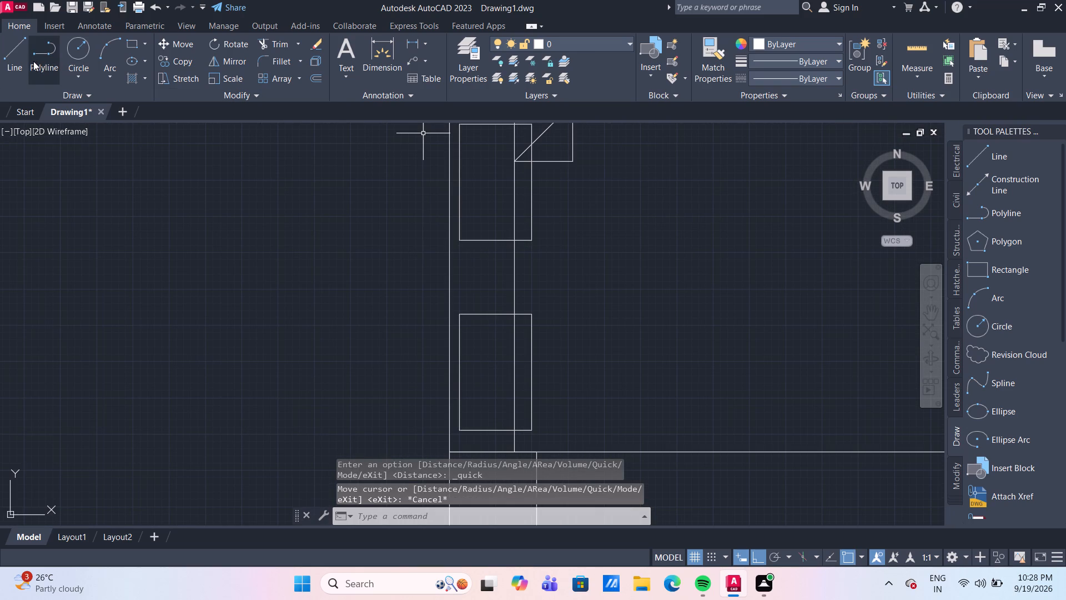
left_click(20, 57)
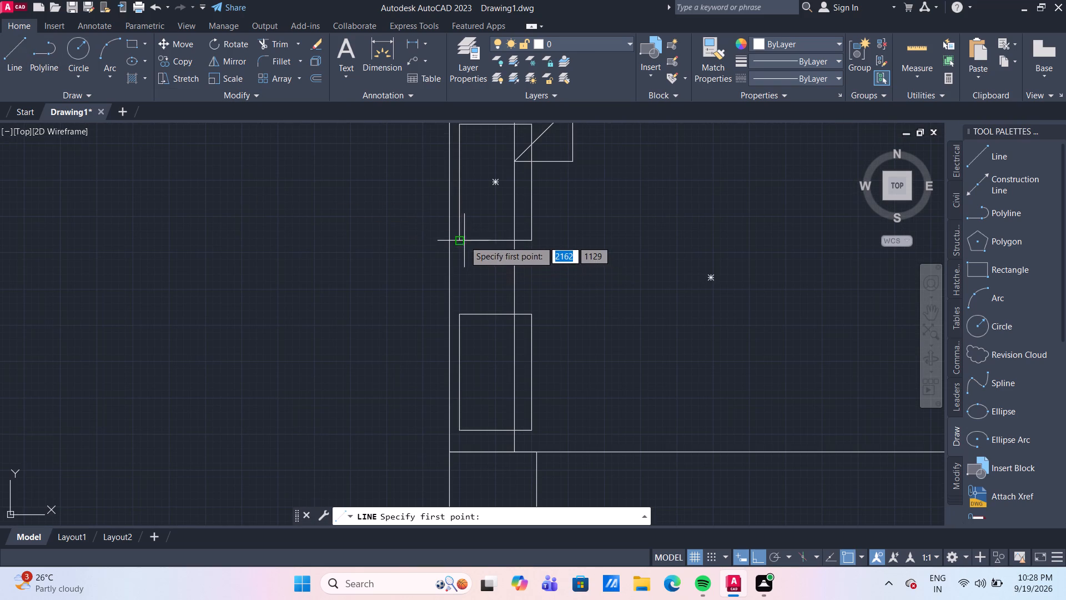
left_click(461, 239)
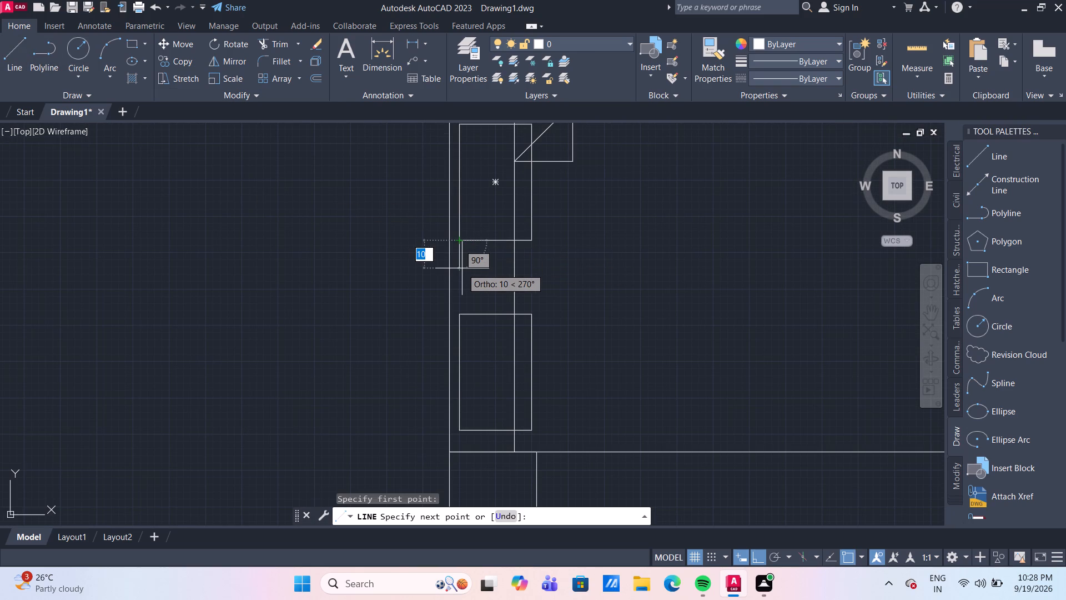
type("10")
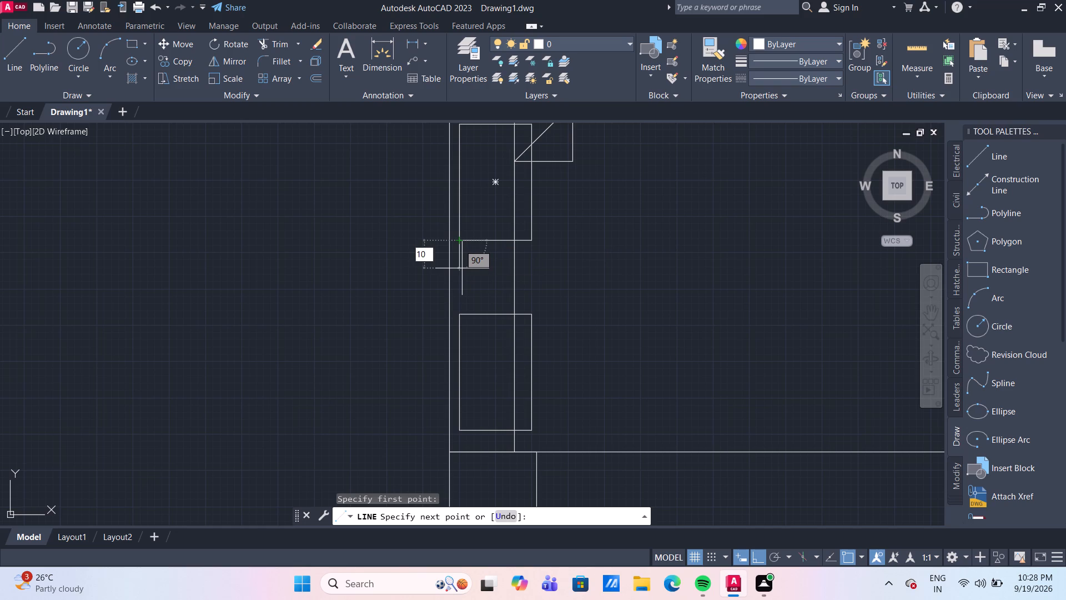
key("Return")
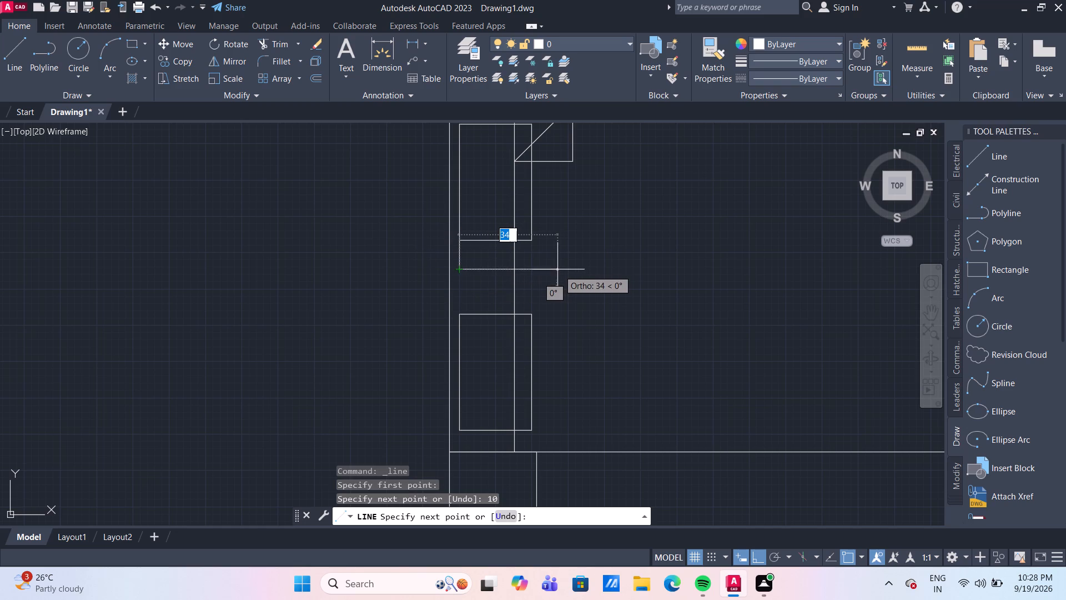
type("25")
key("Return")
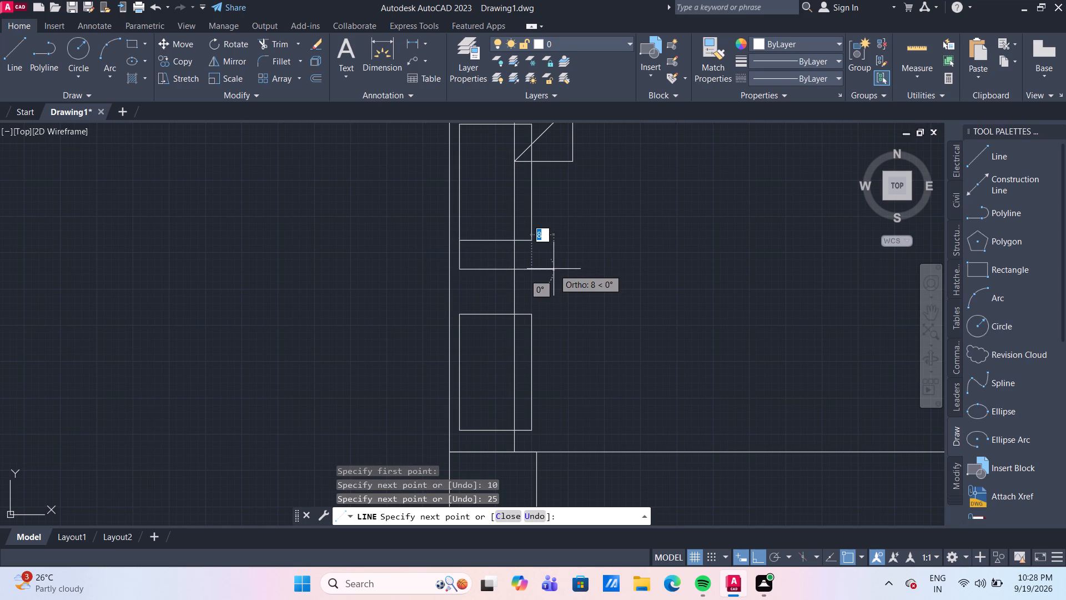
left_click(532, 243)
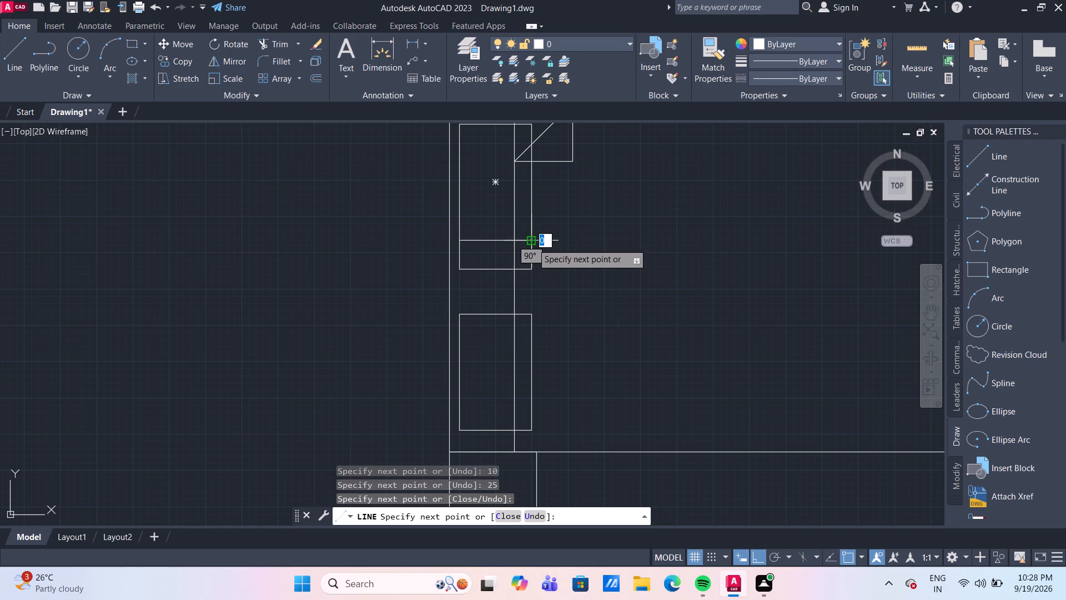
key("Delete")
key("Escape")
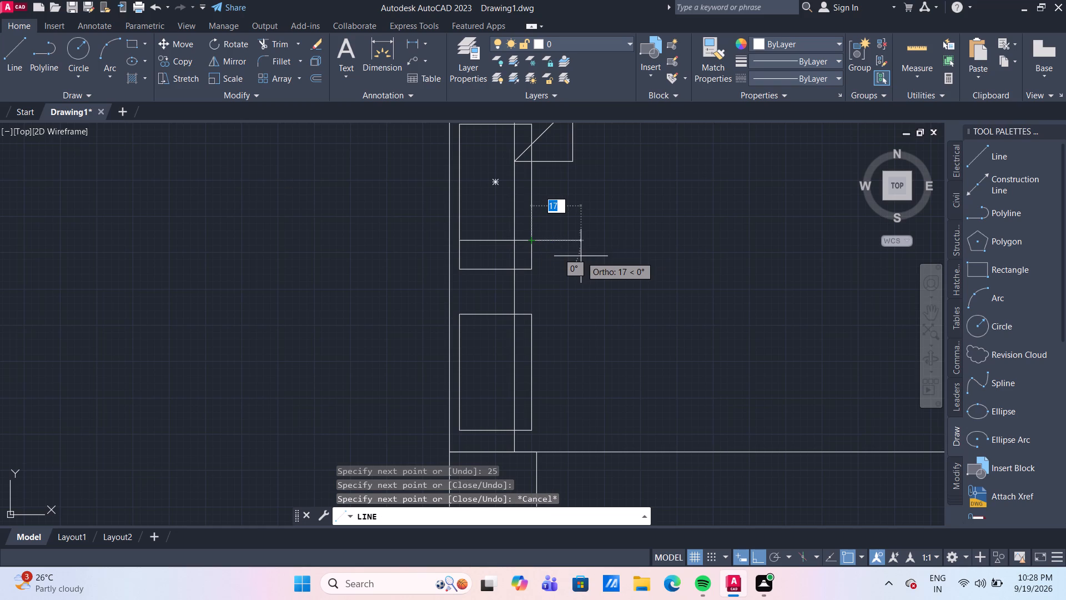
key("Return")
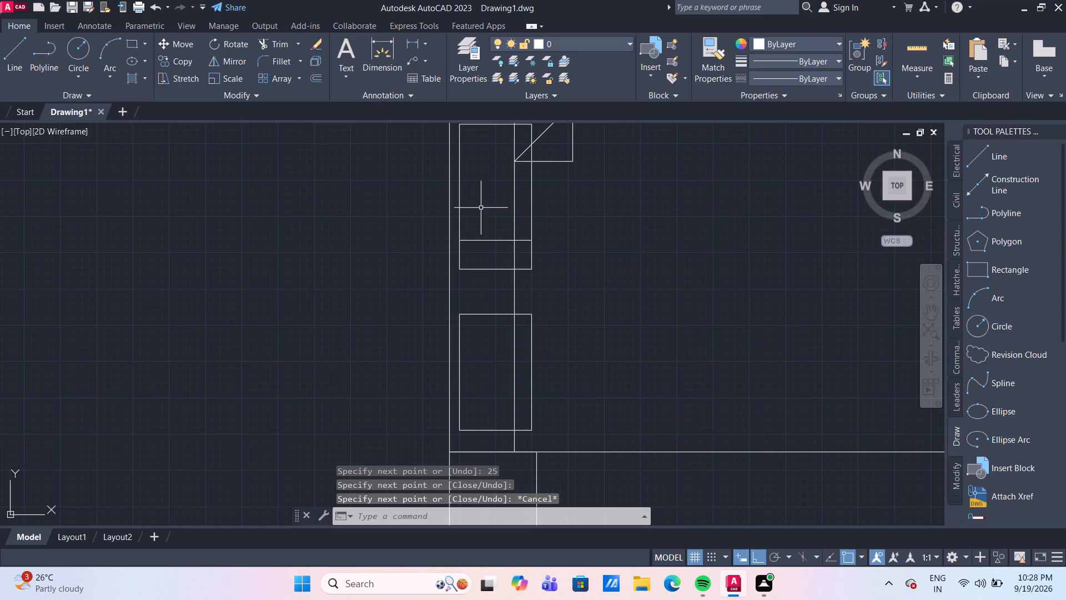
Extend the lower pillow upward with lines: 10 up from its upper-left corner, 25 across, and back down to its upper-right corner.
left_click(9, 63)
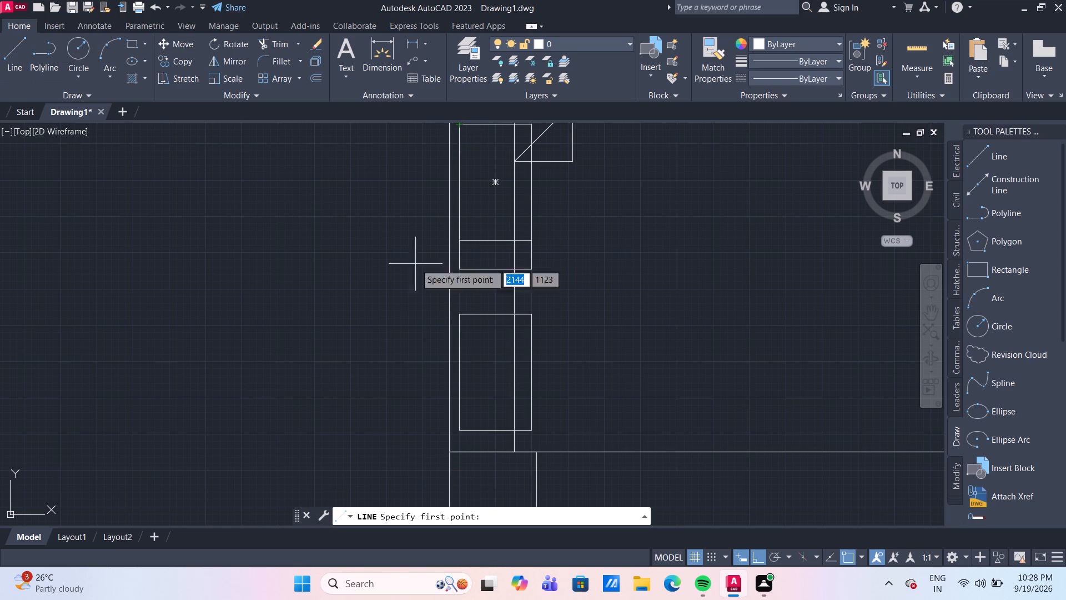
left_click(462, 314)
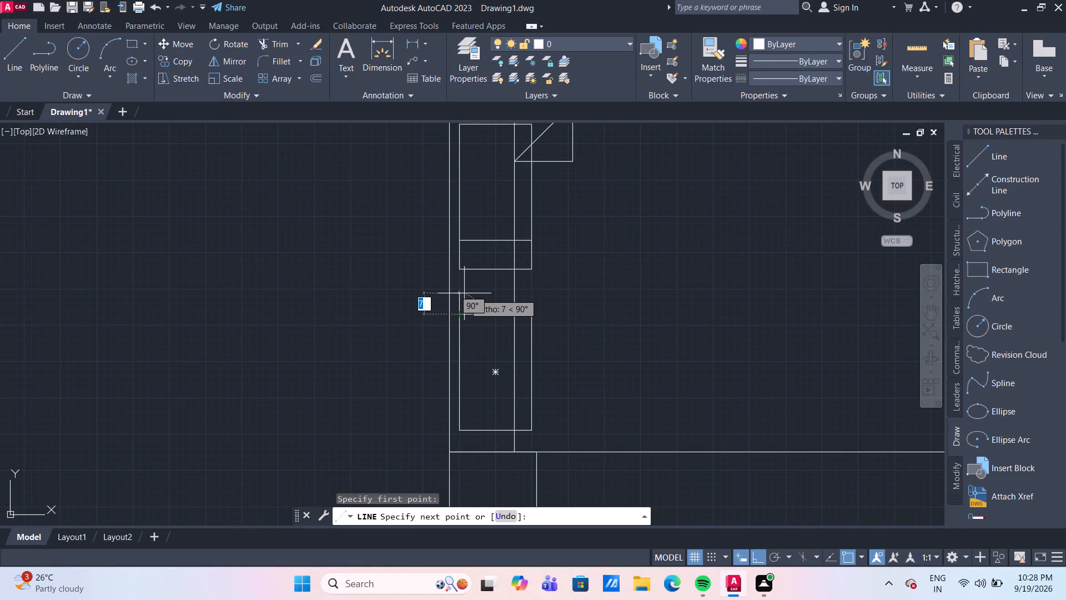
type("10")
key("Return")
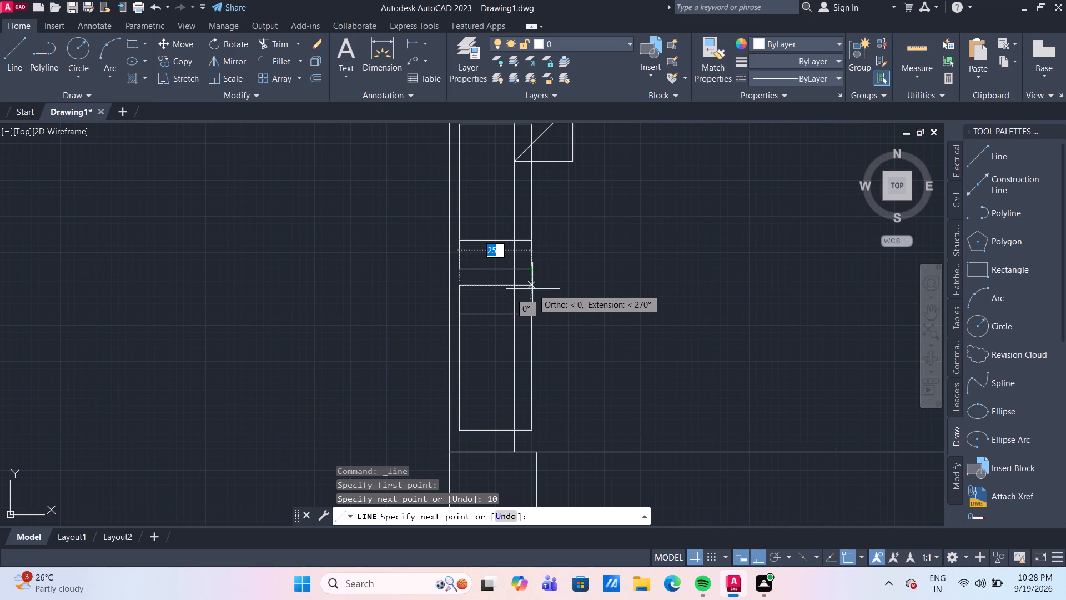
scroll(532, 289, "up", 2)
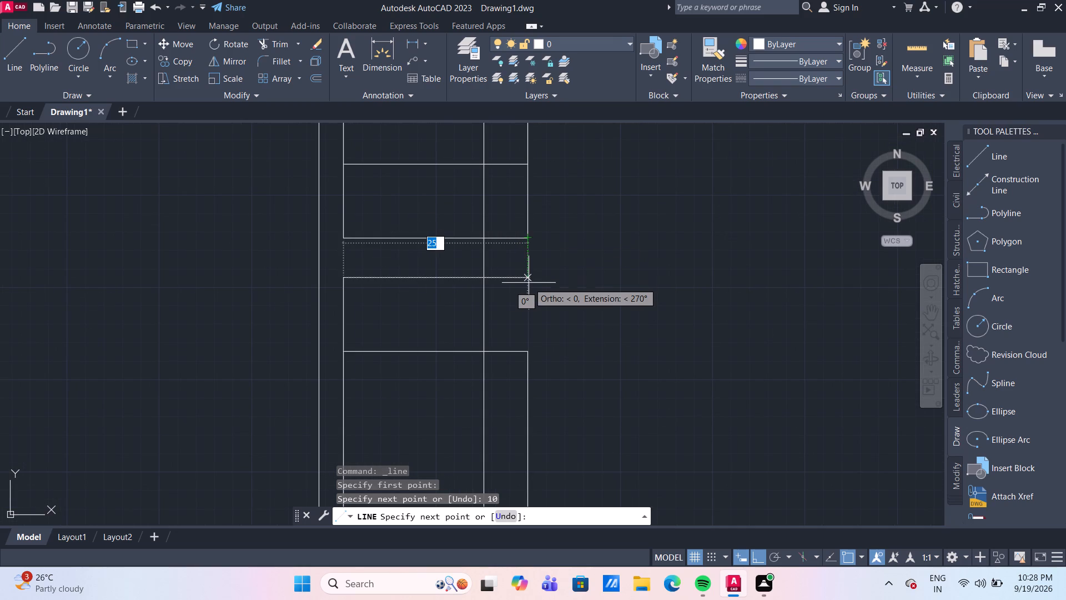
left_click(525, 279)
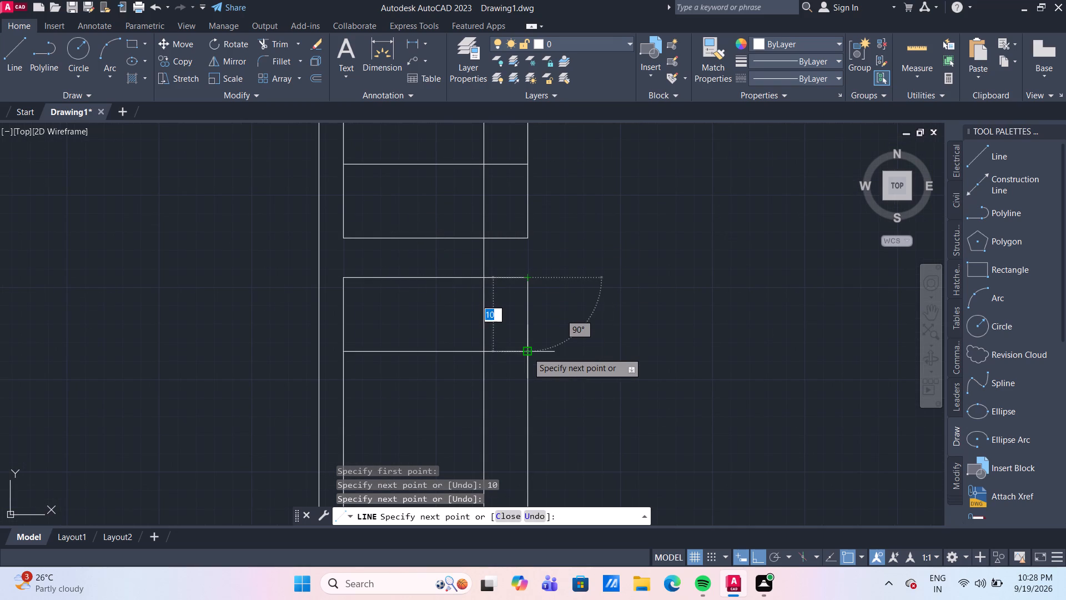
left_click(527, 352)
key("Escape")
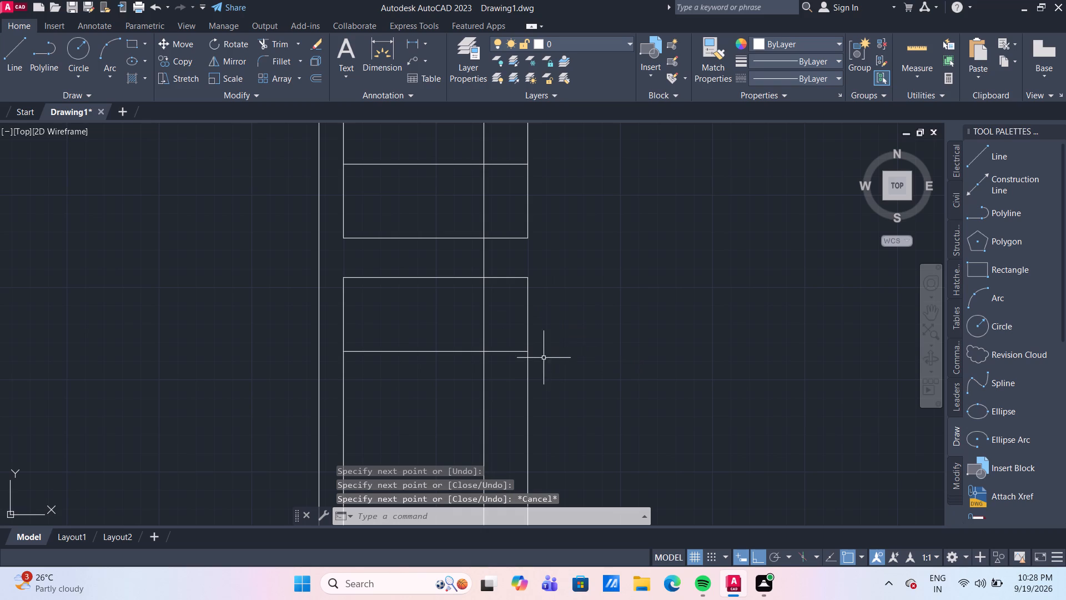
Trim the lower pillow's former top edge where it extends past the long vertical line on the bed.
type("TR")
key("Return")
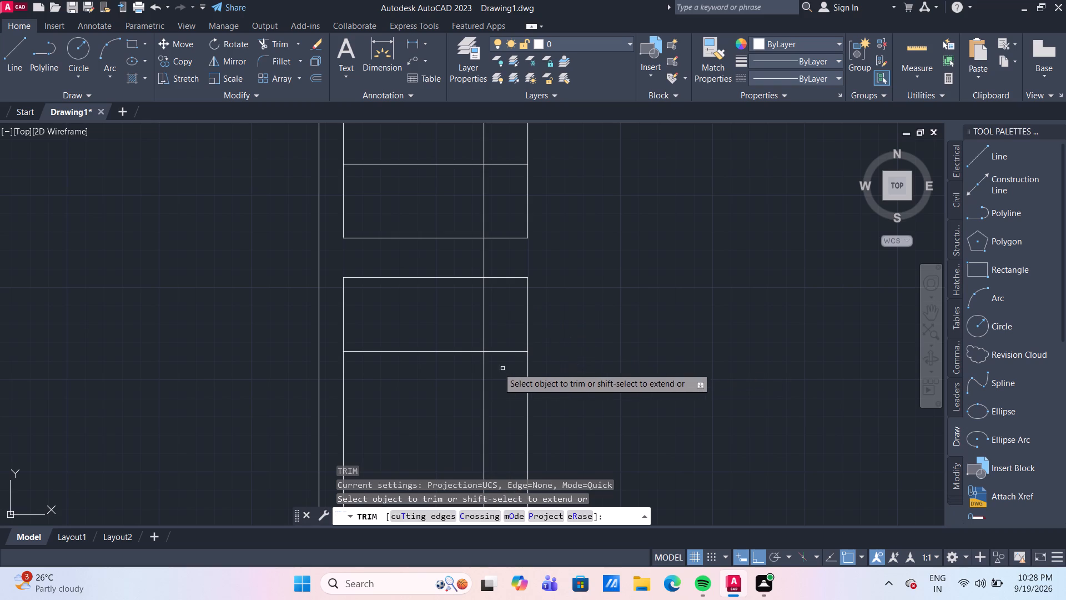
left_click(497, 351)
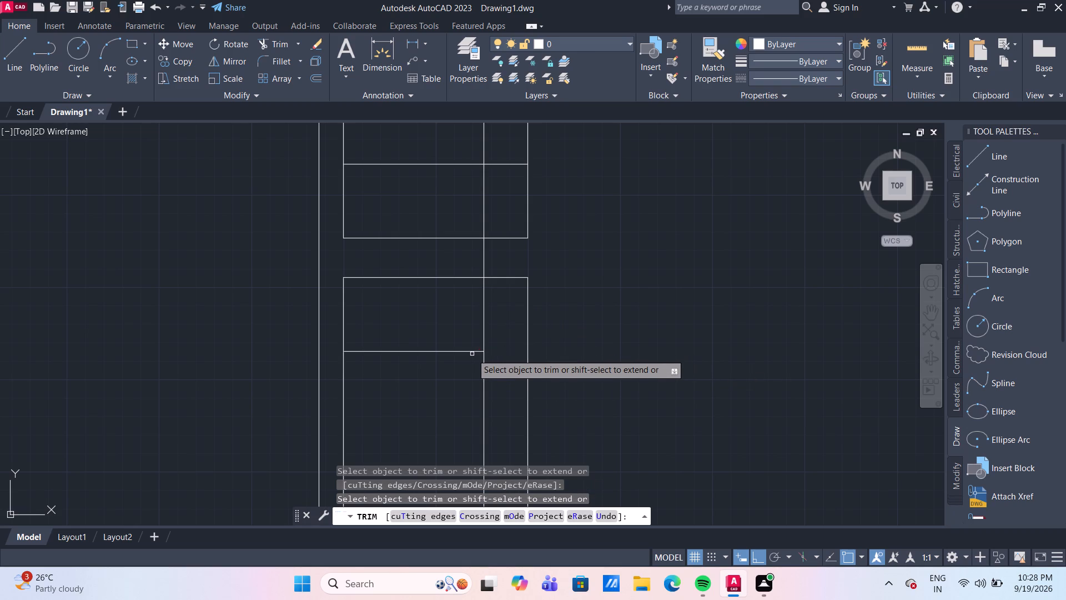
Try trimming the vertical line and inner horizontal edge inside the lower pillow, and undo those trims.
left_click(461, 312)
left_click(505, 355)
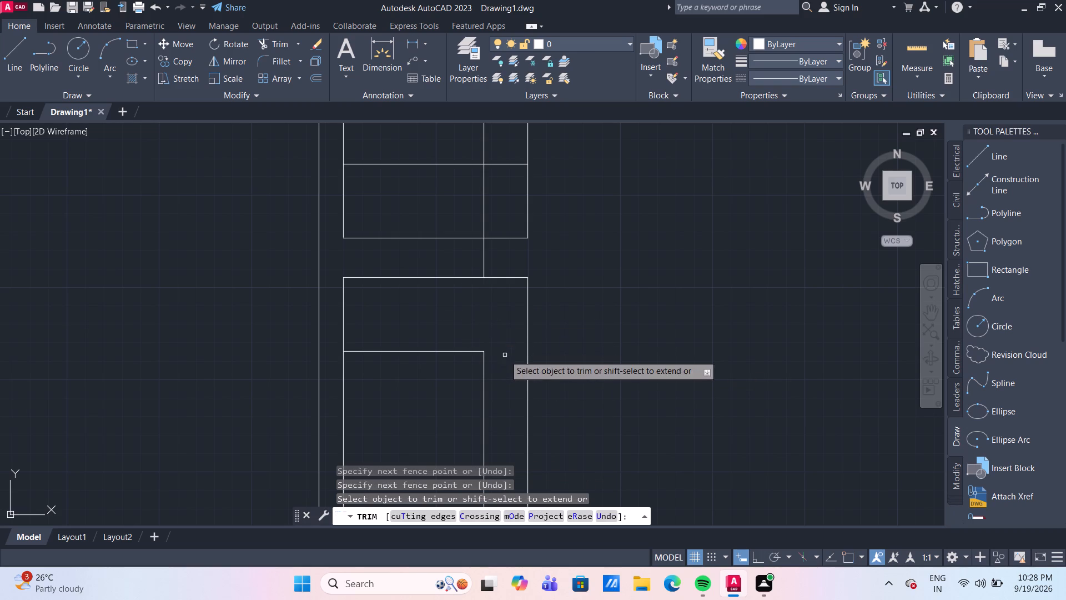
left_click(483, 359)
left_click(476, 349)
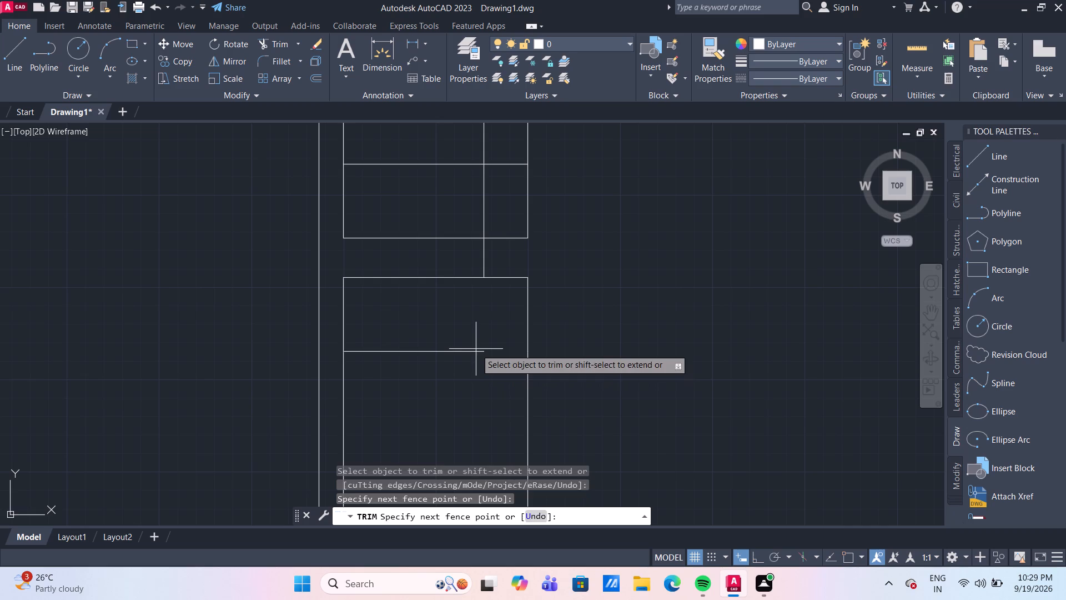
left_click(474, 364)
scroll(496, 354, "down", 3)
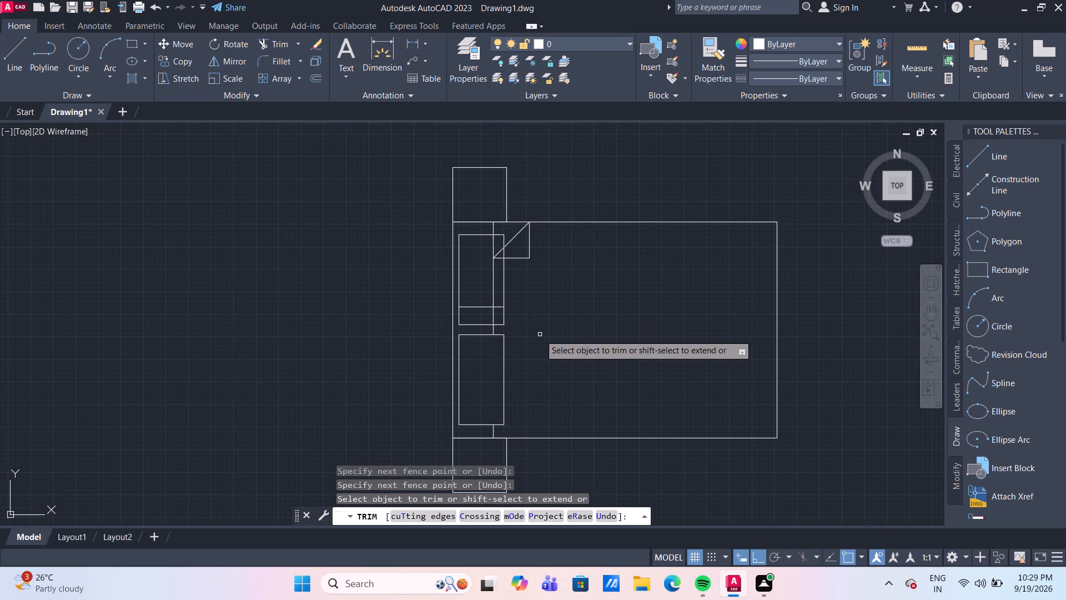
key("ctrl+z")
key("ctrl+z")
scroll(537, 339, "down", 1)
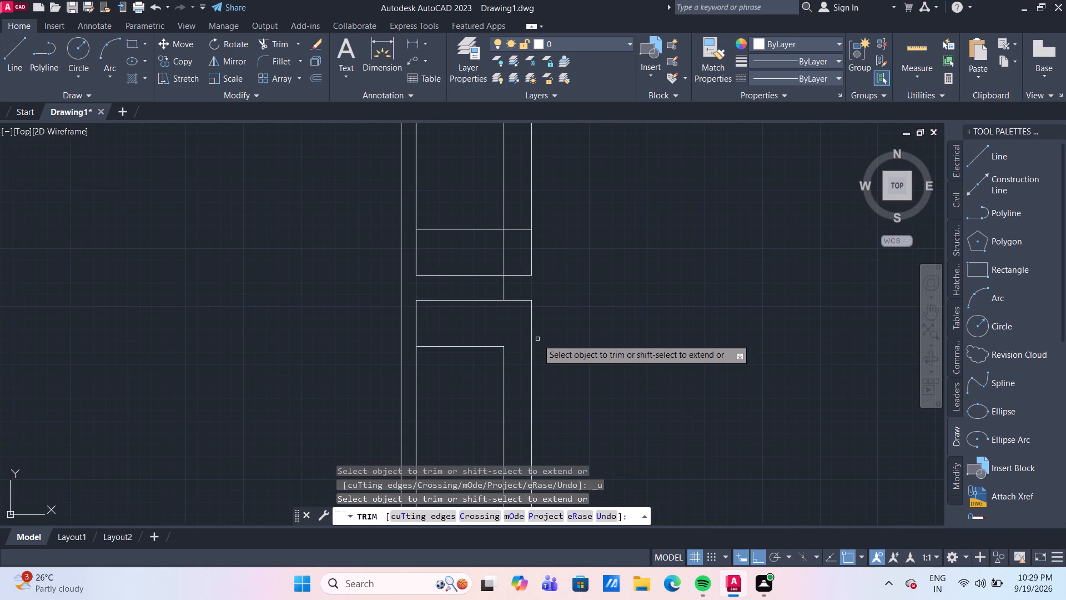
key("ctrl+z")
Trim the lower pillow's outline beyond the long vertical line and remove its leftover inner horizontal edge.
scroll(537, 339, "down", 2)
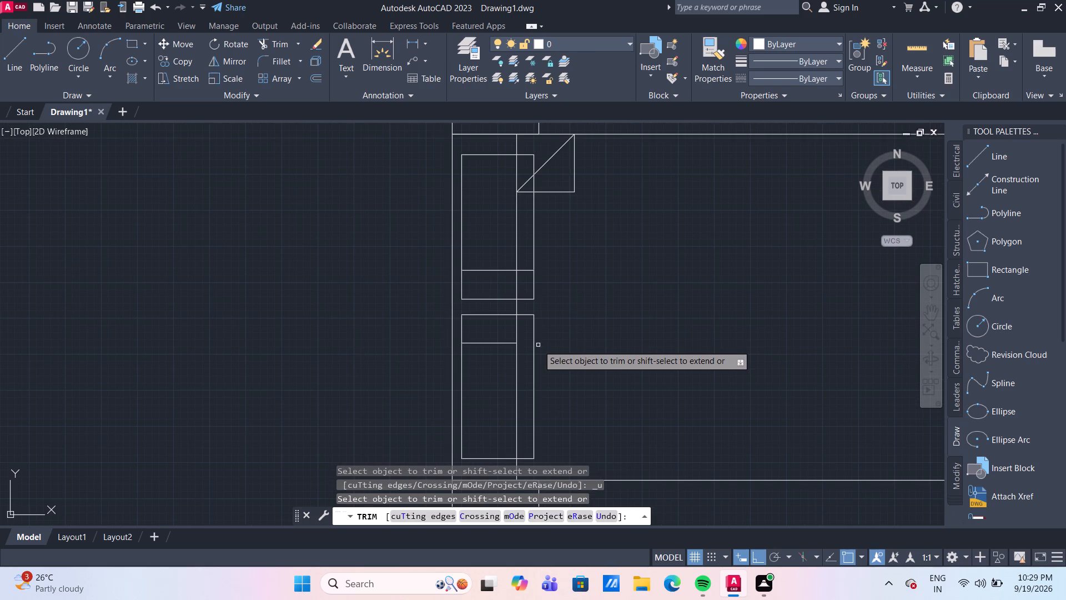
left_click(531, 348)
left_click(544, 351)
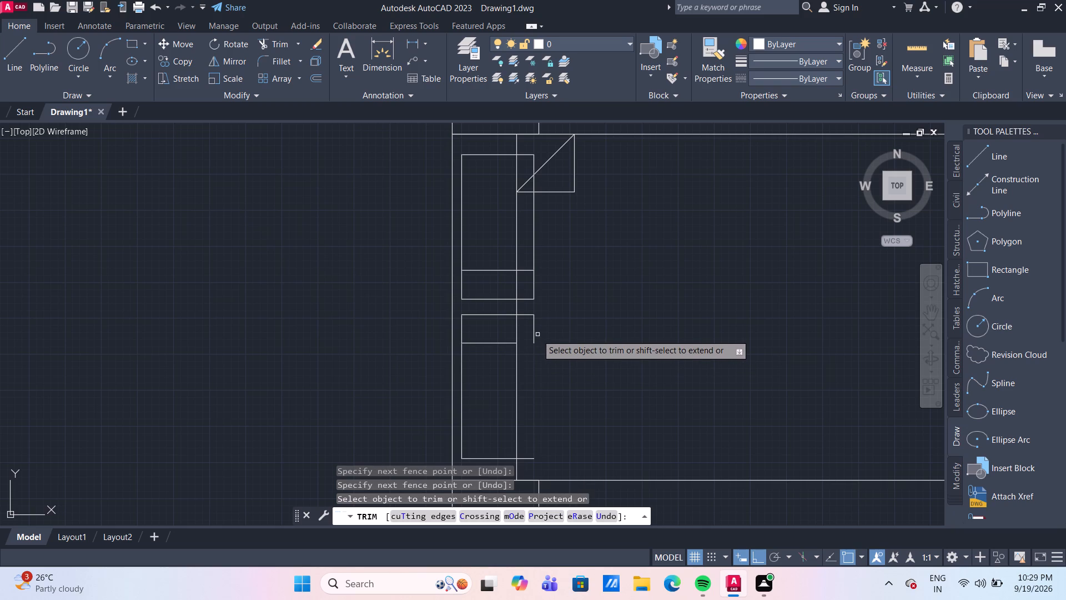
left_click(533, 333)
left_click(527, 316)
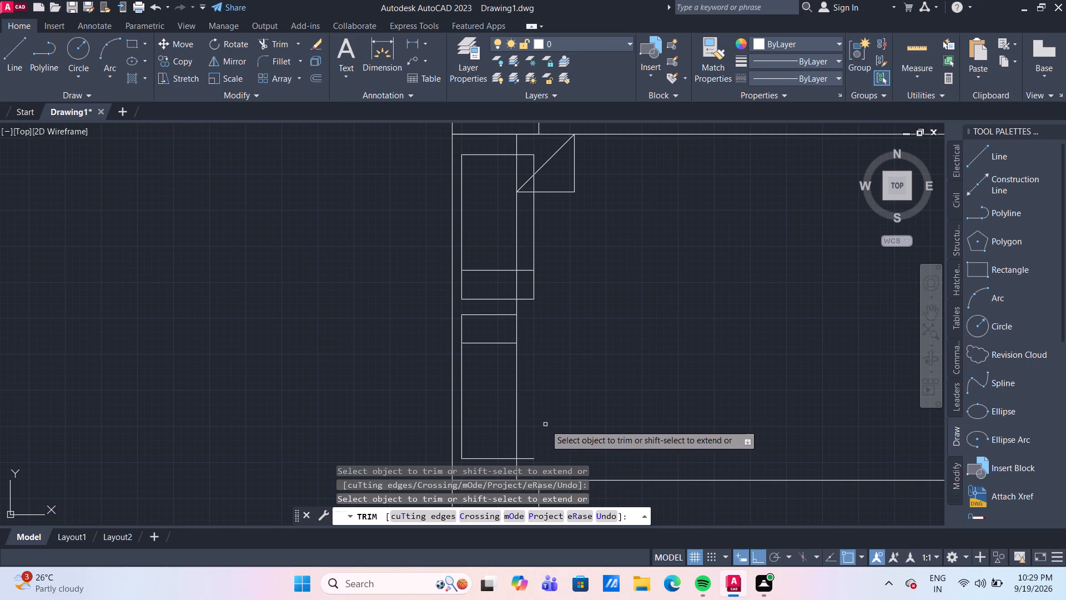
middle_click_drag(547, 391, 539, 345)
left_click(523, 411)
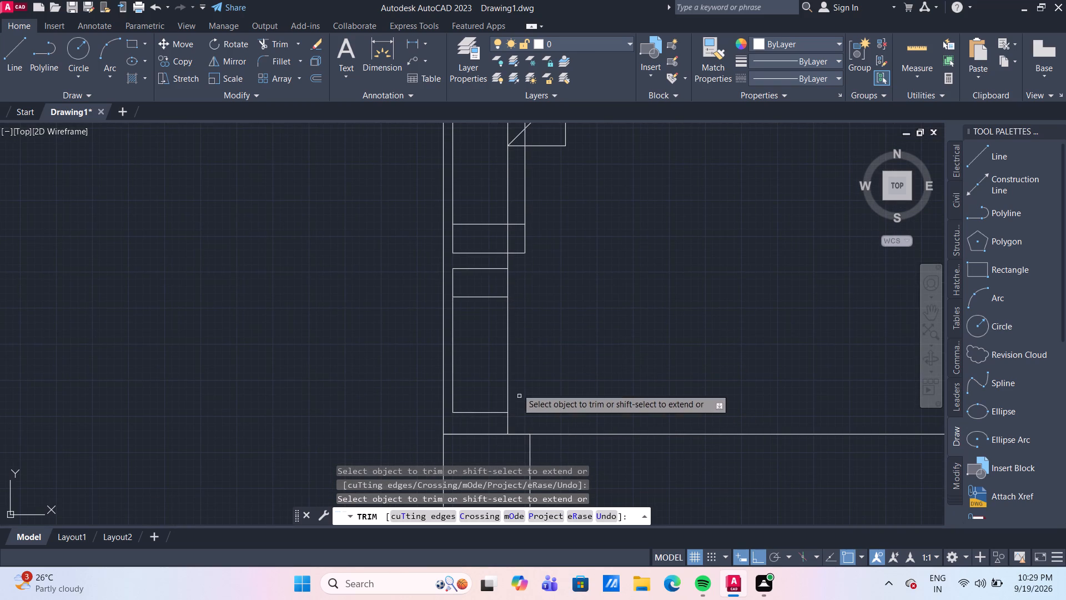
left_click(482, 301)
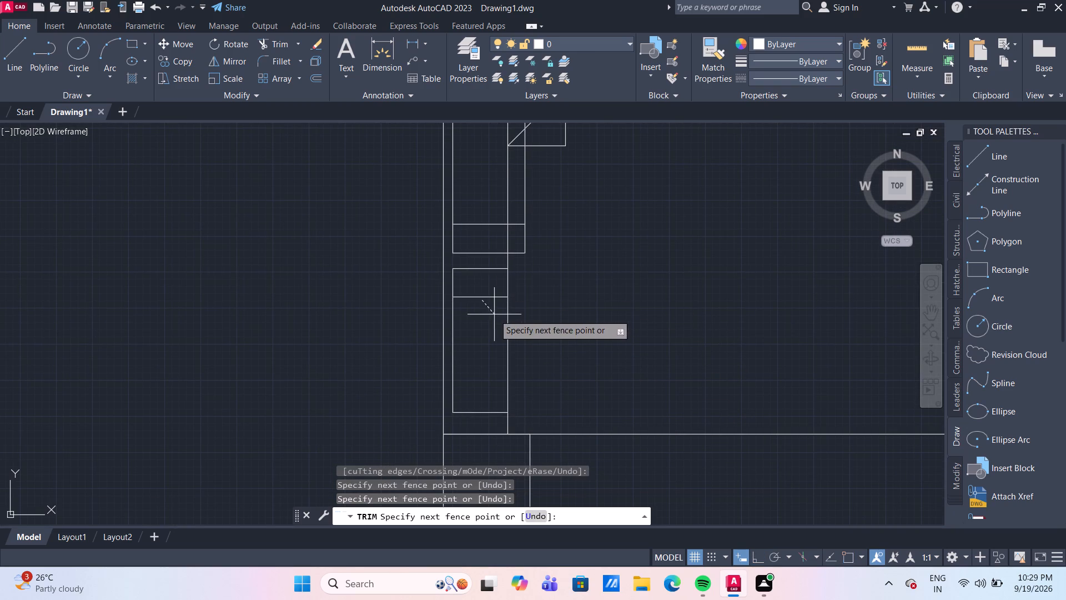
left_click(494, 314)
left_click(490, 297)
Trim the upper pillow's inner horizontal edge, its outline outside the vertical line and folded corner, and the vertical line crossing it.
scroll(567, 253, "down", 2)
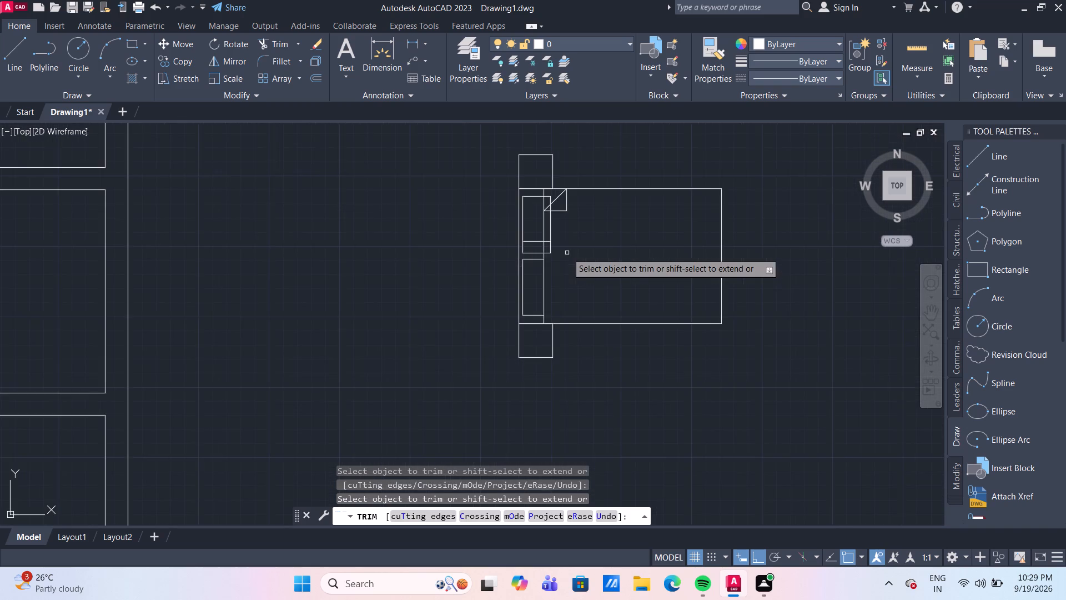
middle_click_drag(567, 253, 567, 305)
scroll(558, 303, "up", 2)
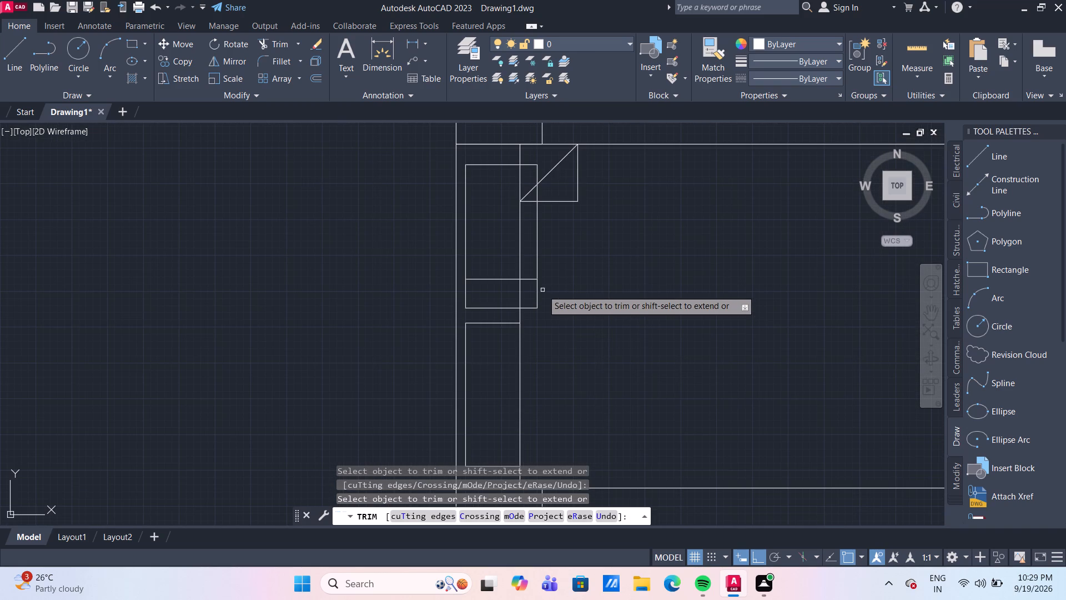
left_click(536, 288)
left_click(533, 308)
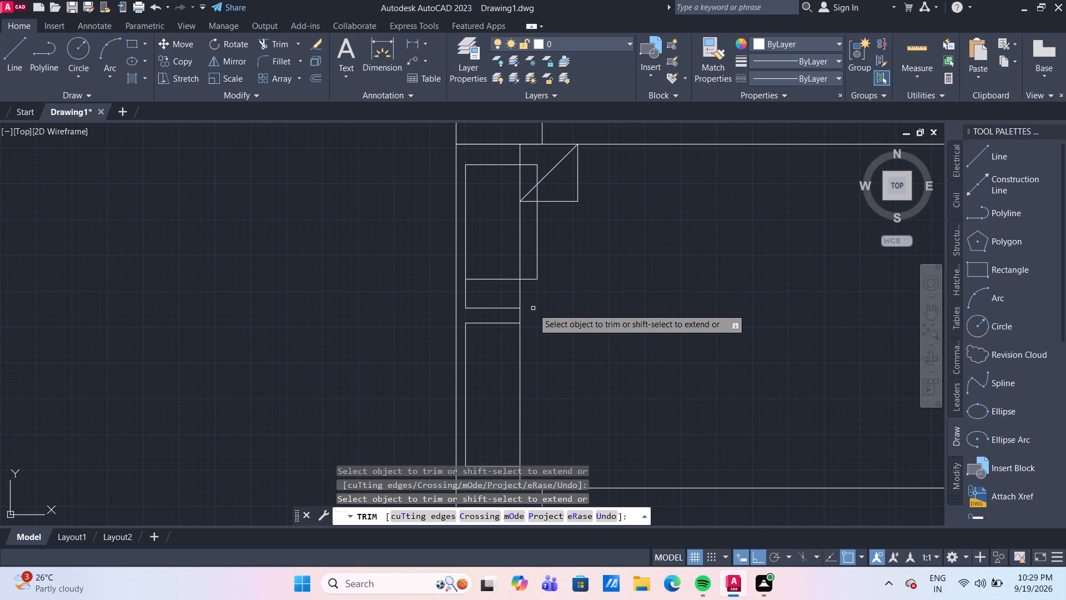
left_click(505, 279)
left_click(527, 279)
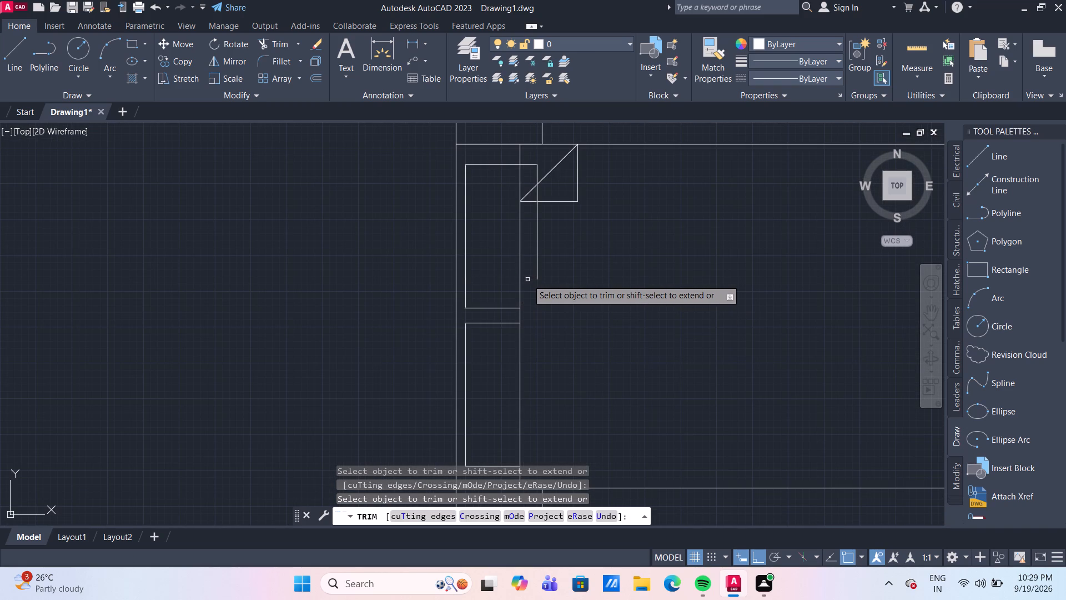
left_click(537, 263)
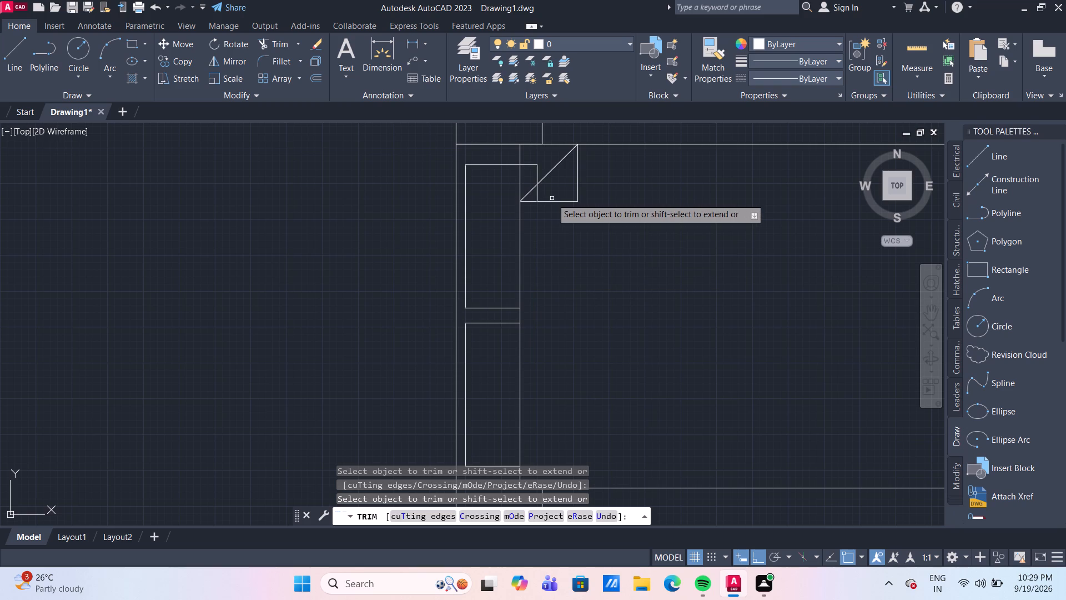
left_click(536, 196)
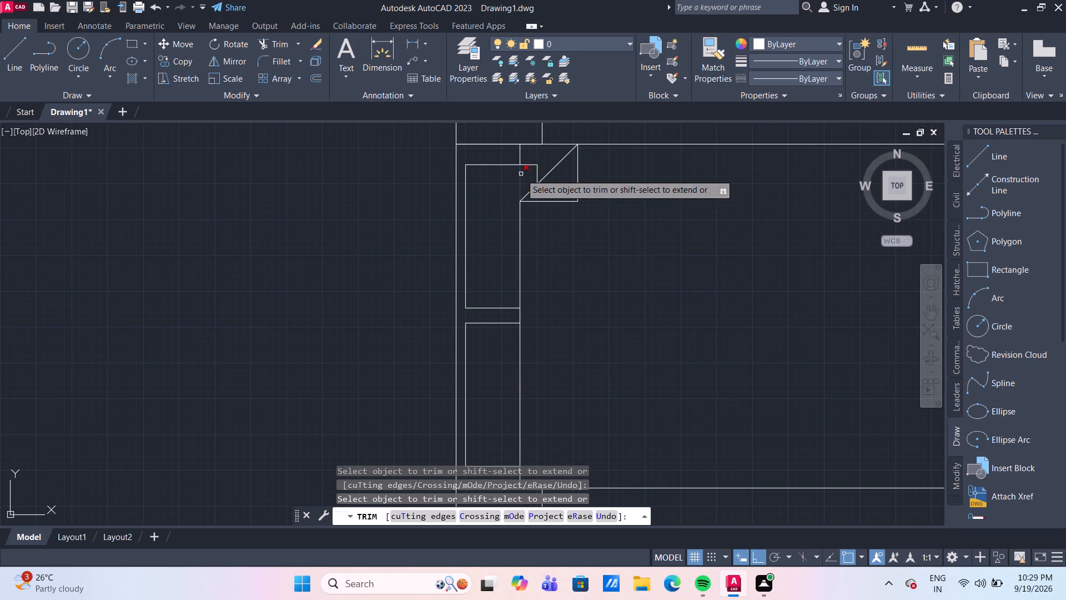
left_click(521, 174)
Trim the short leftover piece of vertical line between the upper pillow and the bed's top edge.
scroll(594, 262, "down", 2)
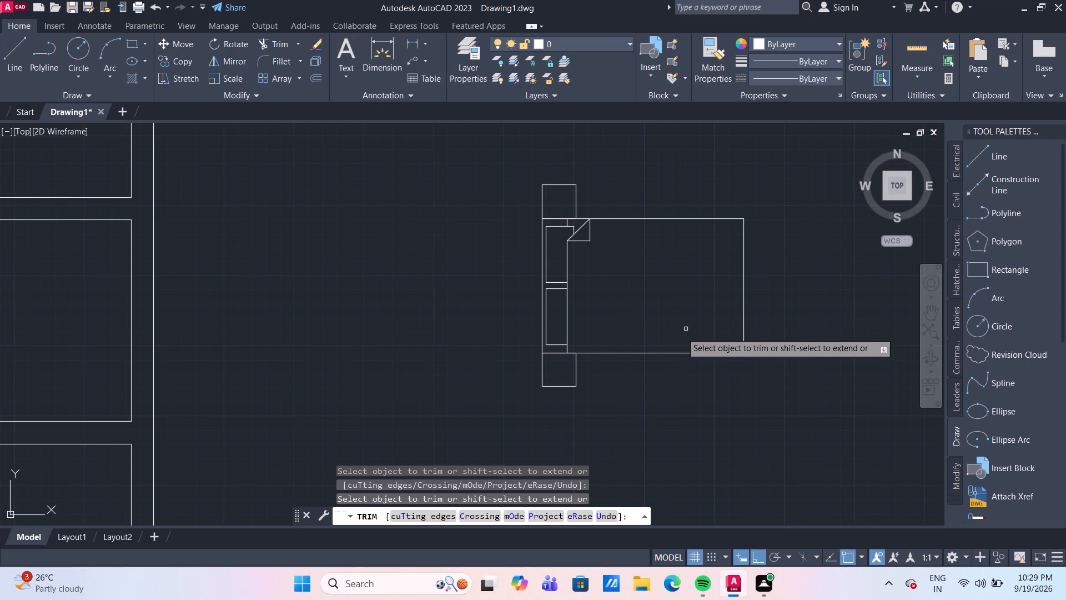
scroll(574, 342, "up", 2)
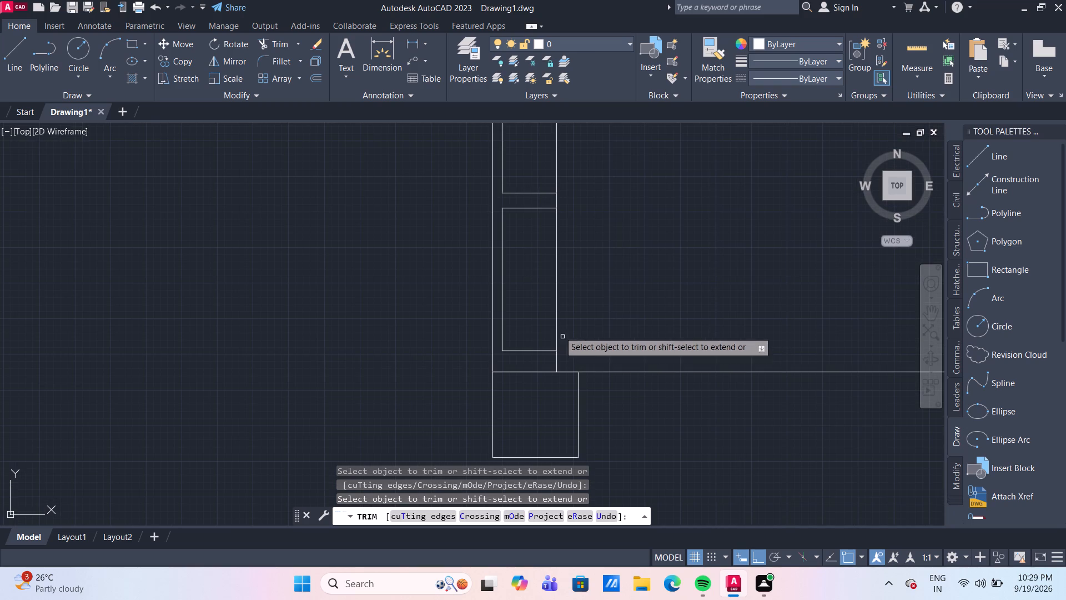
scroll(624, 237, "down", 3)
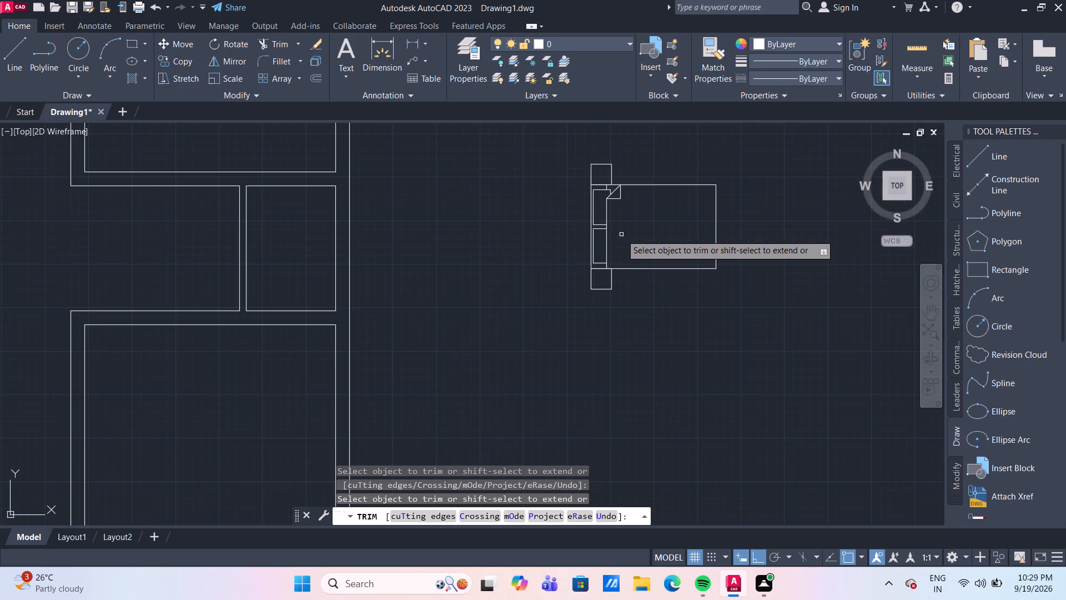
middle_click_drag(621, 234, 609, 288)
scroll(604, 248, "up", 3)
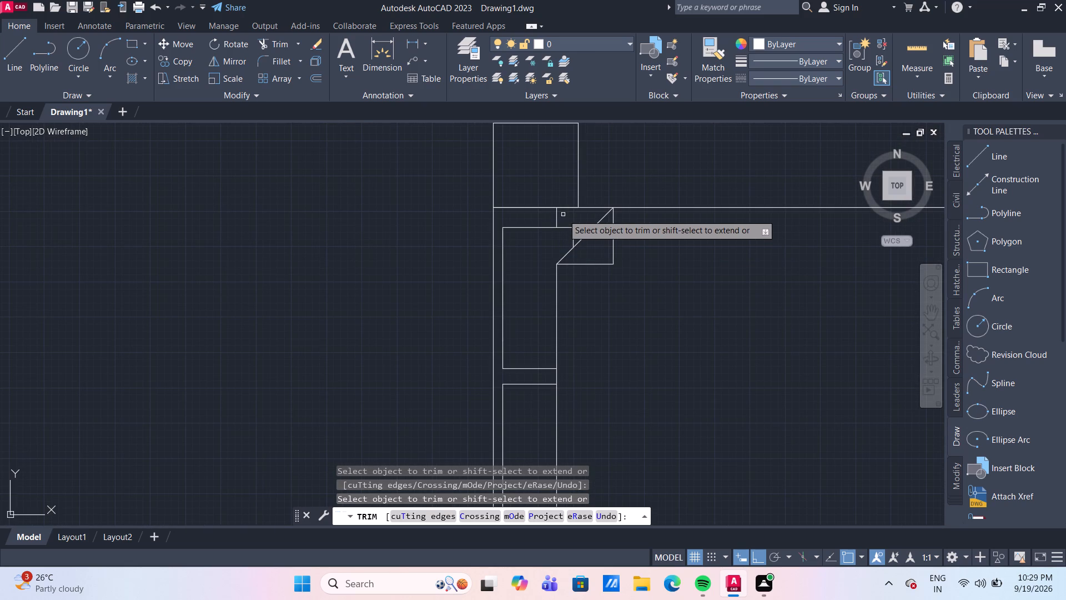
left_click(556, 213)
scroll(690, 343, "down", 1)
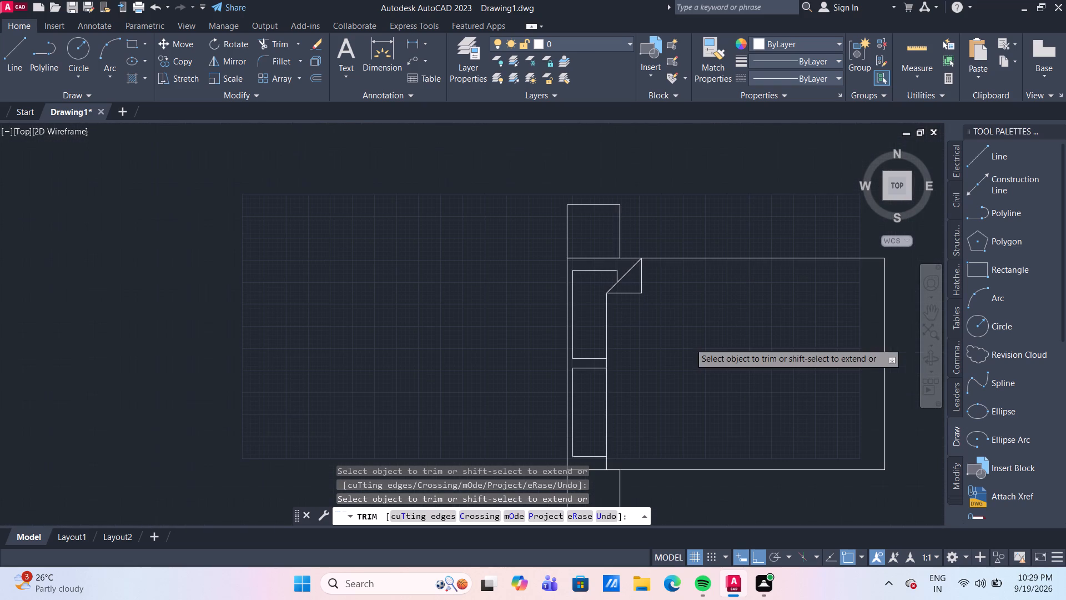
scroll(690, 343, "down", 2)
key("Escape")
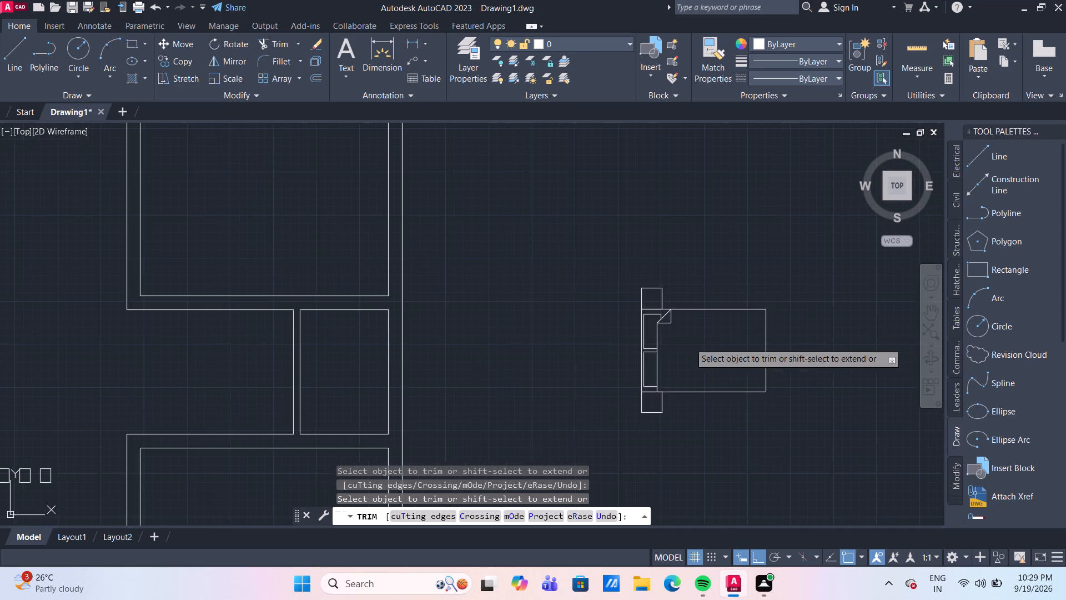
Draw a circle of radius 8 at the centre of the square bedside table above the bed.
scroll(690, 343, "up", 1)
middle_click_drag(671, 325, 622, 264)
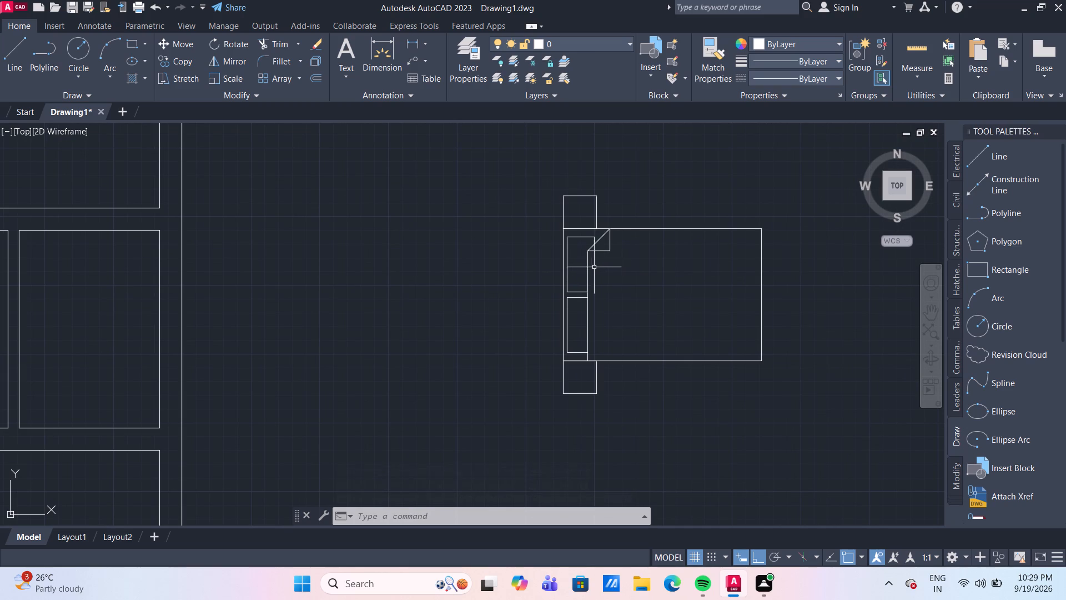
left_click(86, 46)
scroll(569, 224, "up", 2)
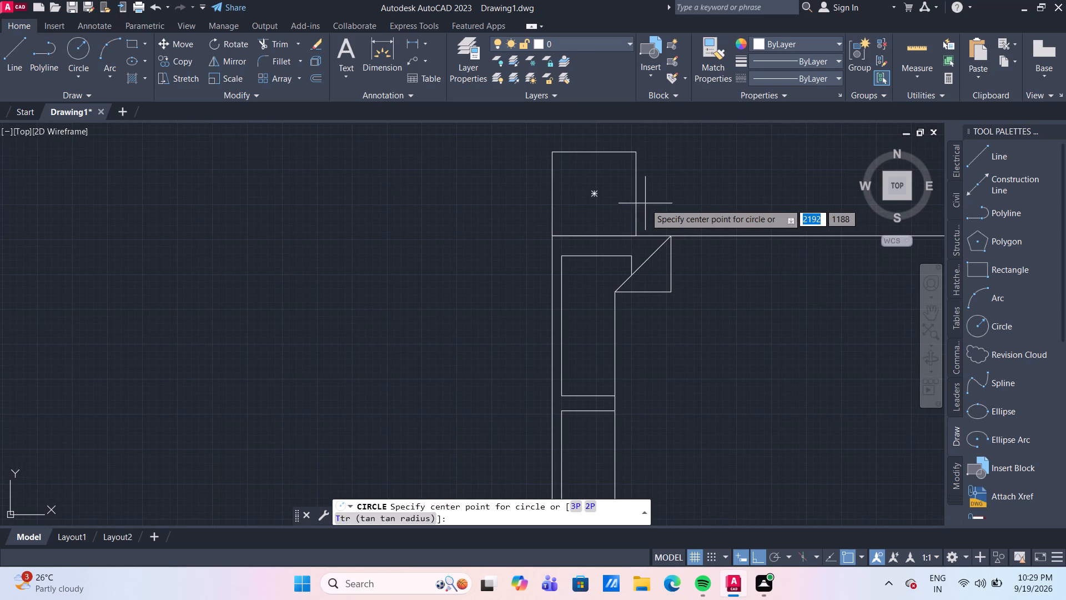
left_click(594, 192)
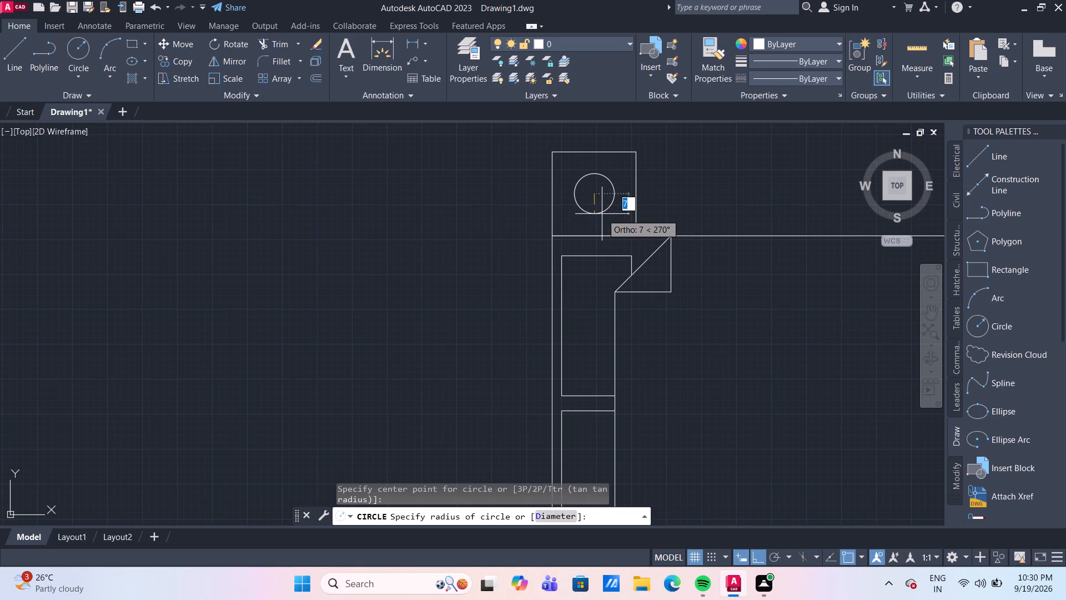
key("8")
key("Return")
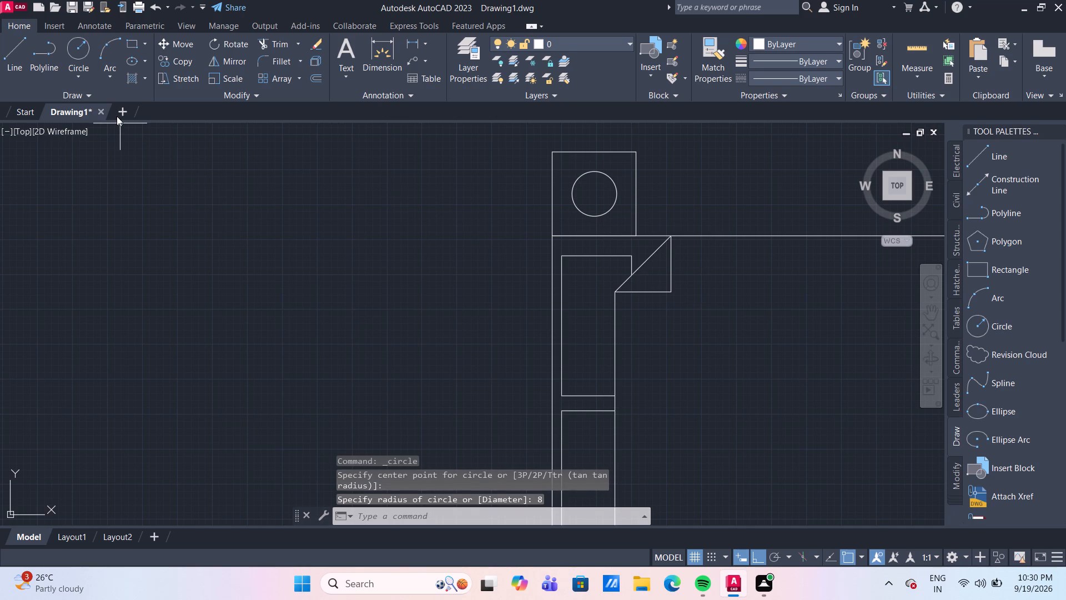
Draw a concentric circle of radius 6 inside the circle on the upper bedside table.
left_click(81, 45)
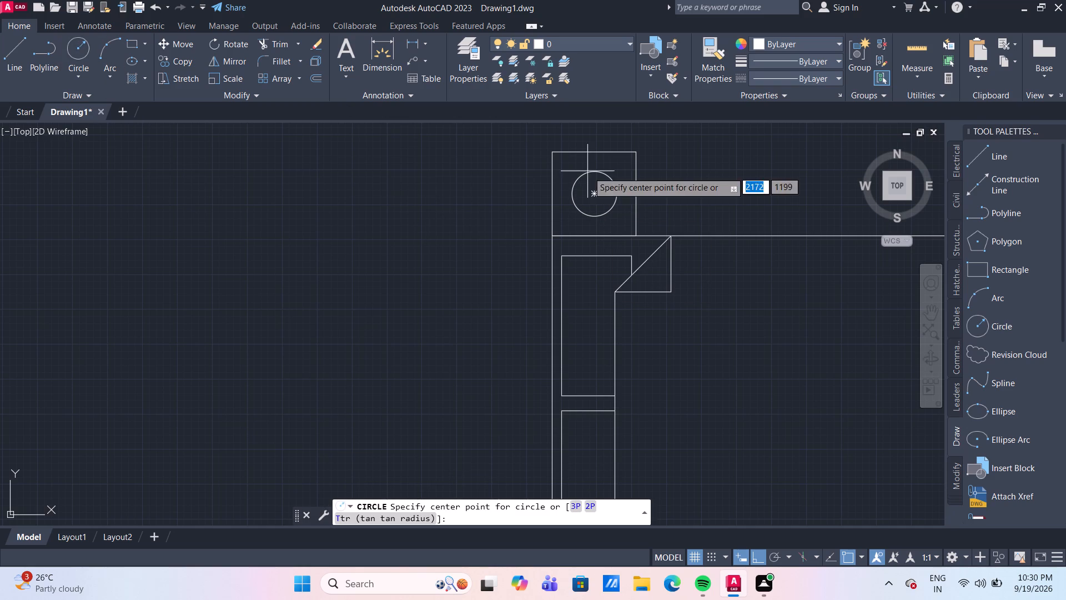
left_click(592, 194)
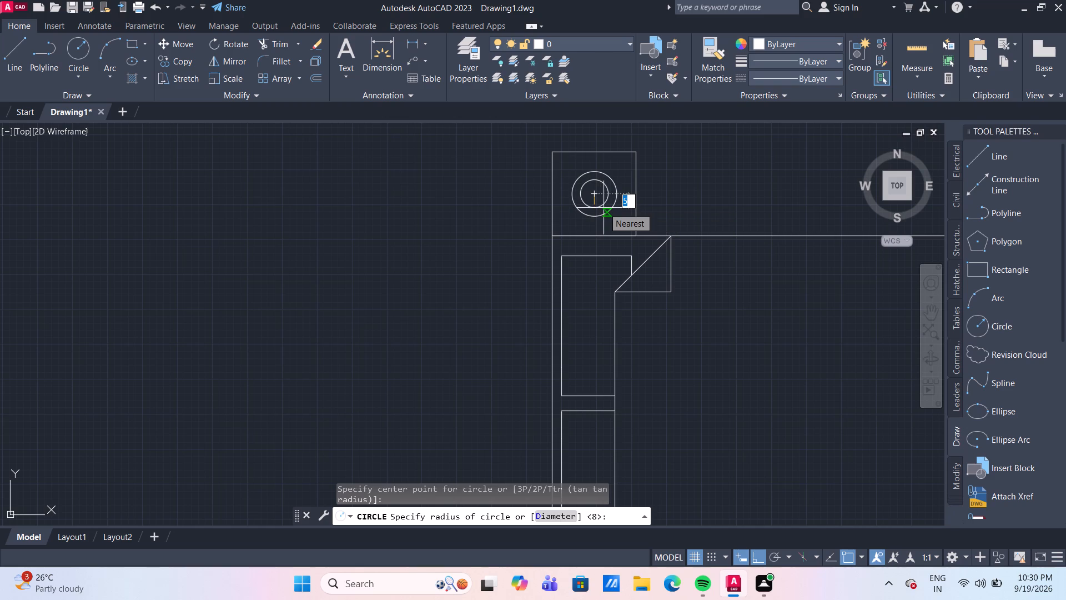
key("6")
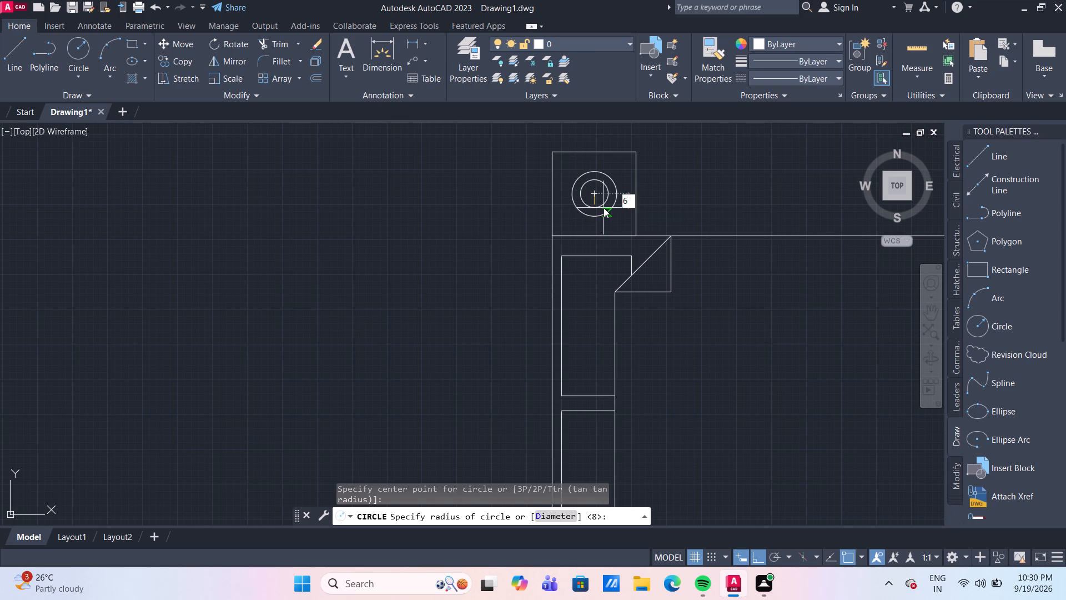
key("Return")
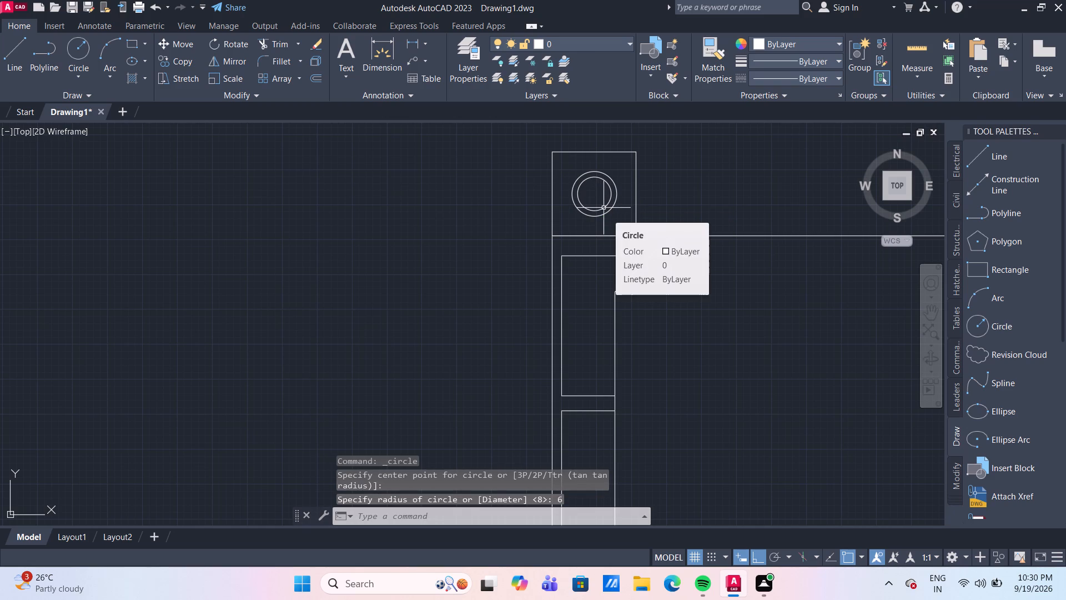
Copy the two concentric lamp circles from the upper bedside table to the centre of the lower bedside table.
left_click_drag(616, 214, 609, 204)
left_click(585, 156)
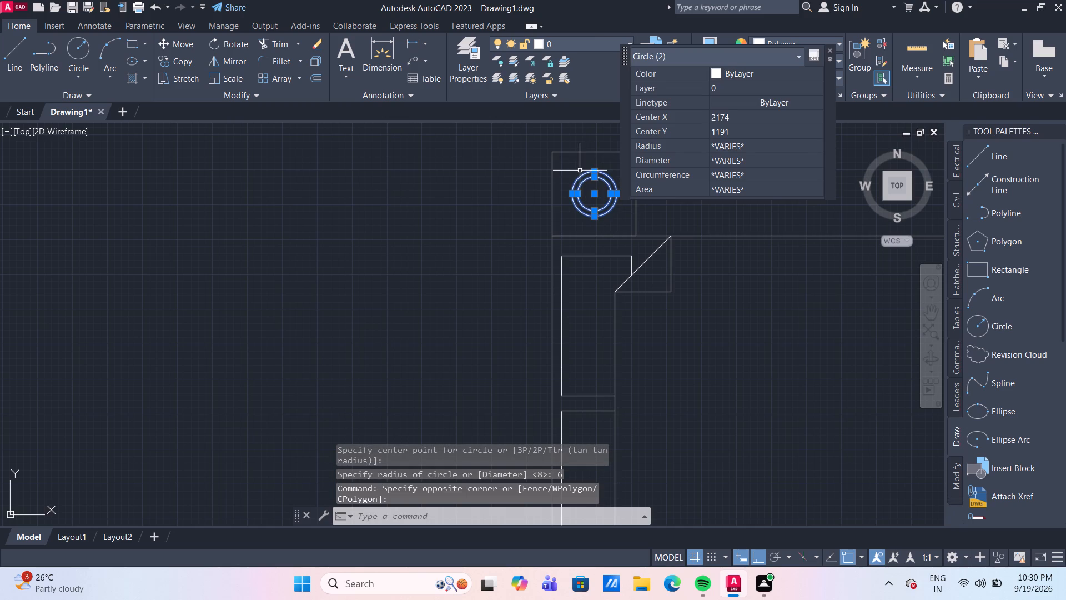
type("CO")
key("Return")
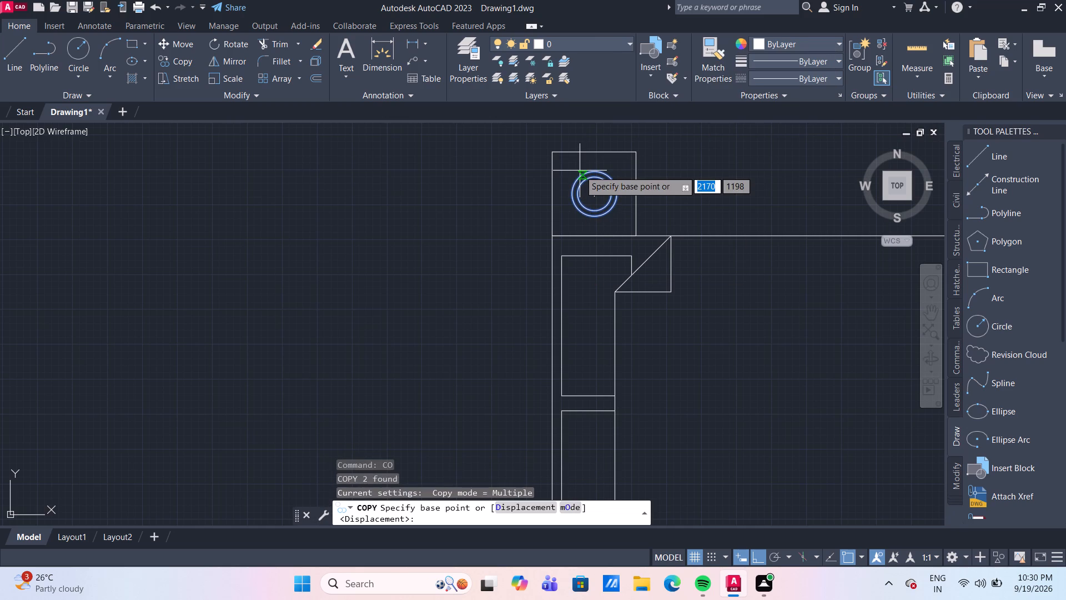
left_click(593, 196)
scroll(604, 334, "down", 1)
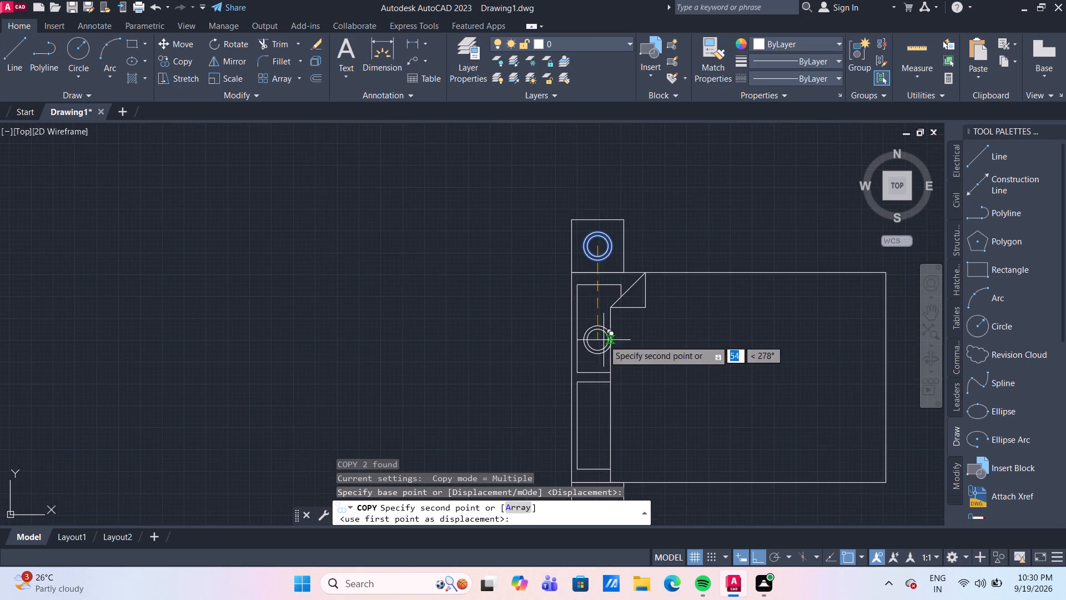
middle_click_drag(601, 348, 563, 183)
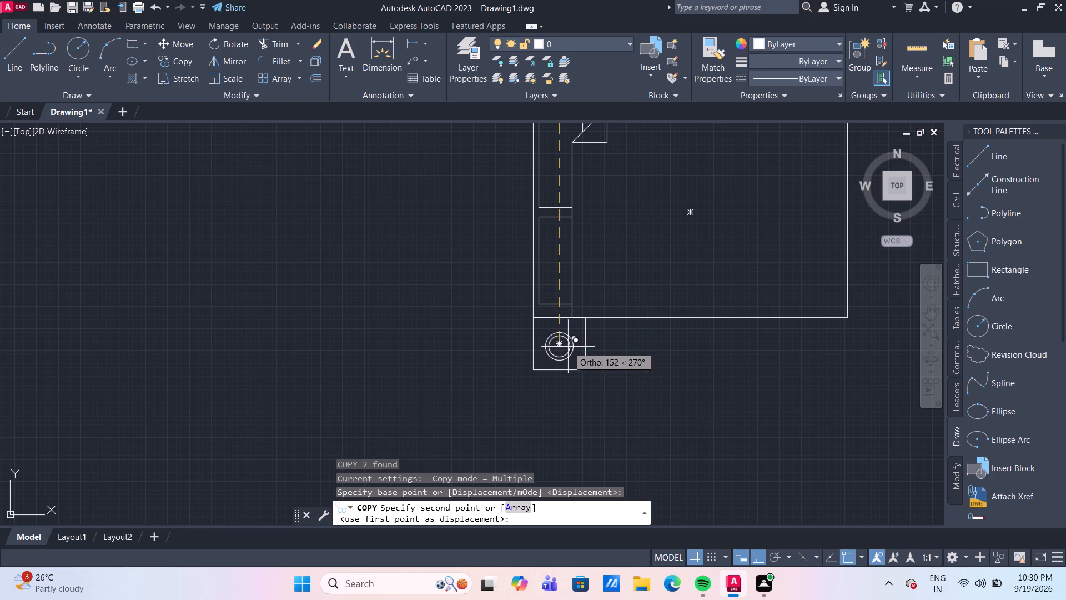
left_click(561, 342)
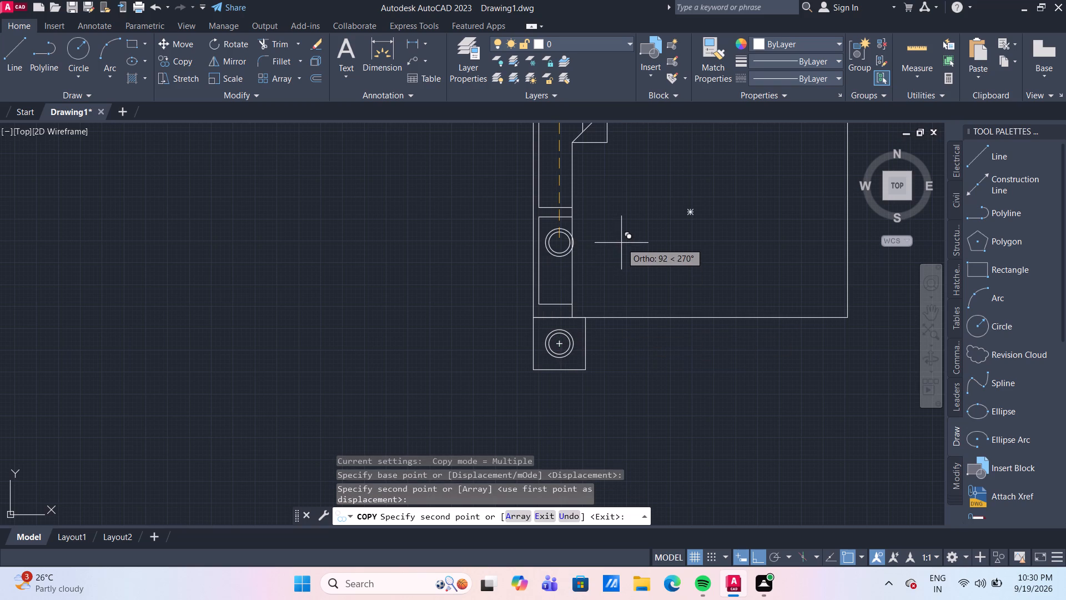
key("Escape")
Group the complete bed with its pillows, bedside tables and lamps into one object.
scroll(621, 243, "down", 3)
middle_click_drag(622, 242, 341, 343)
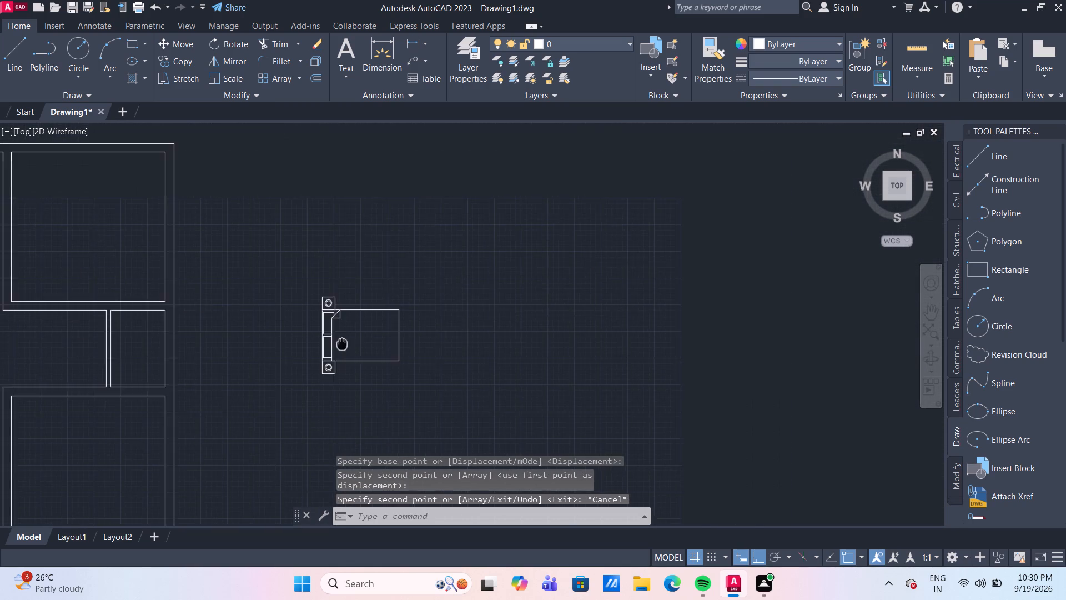
middle_click_drag(341, 343, 364, 279)
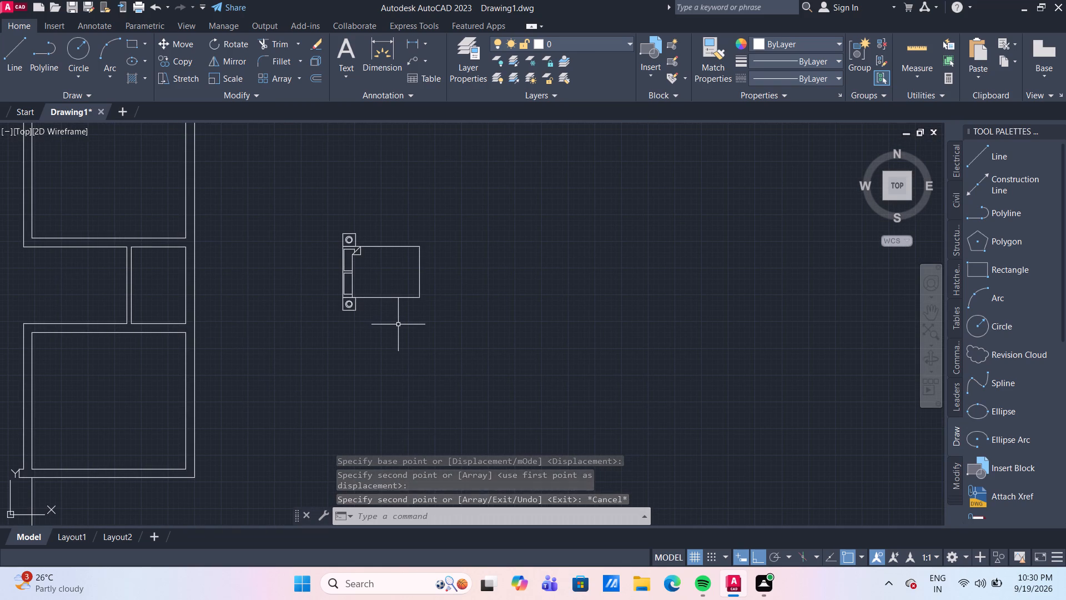
scroll(398, 324, "up", 1)
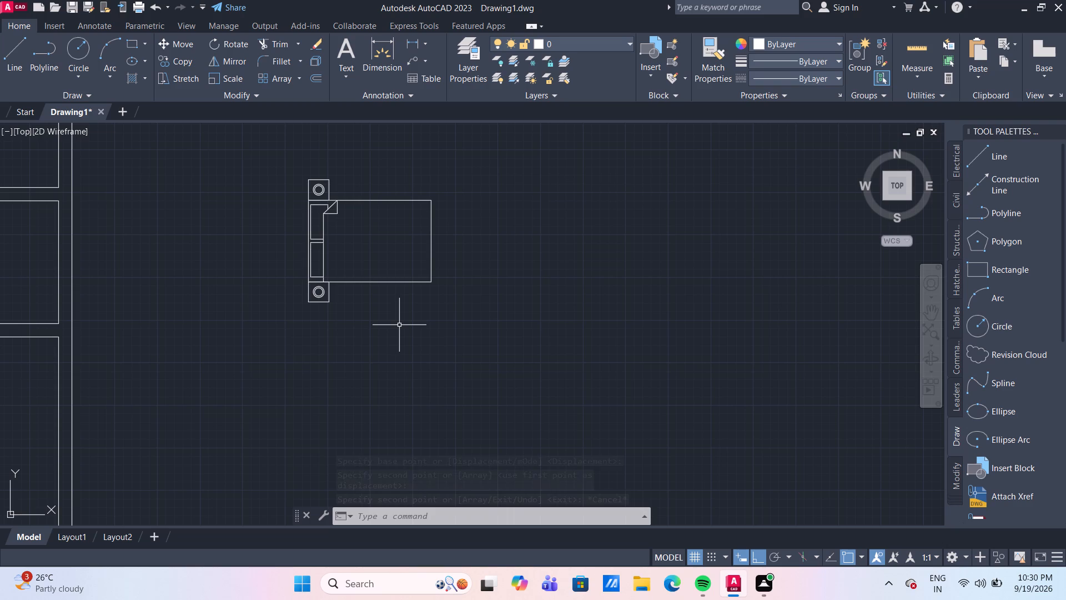
left_click_drag(499, 349, 439, 299)
left_click(262, 168)
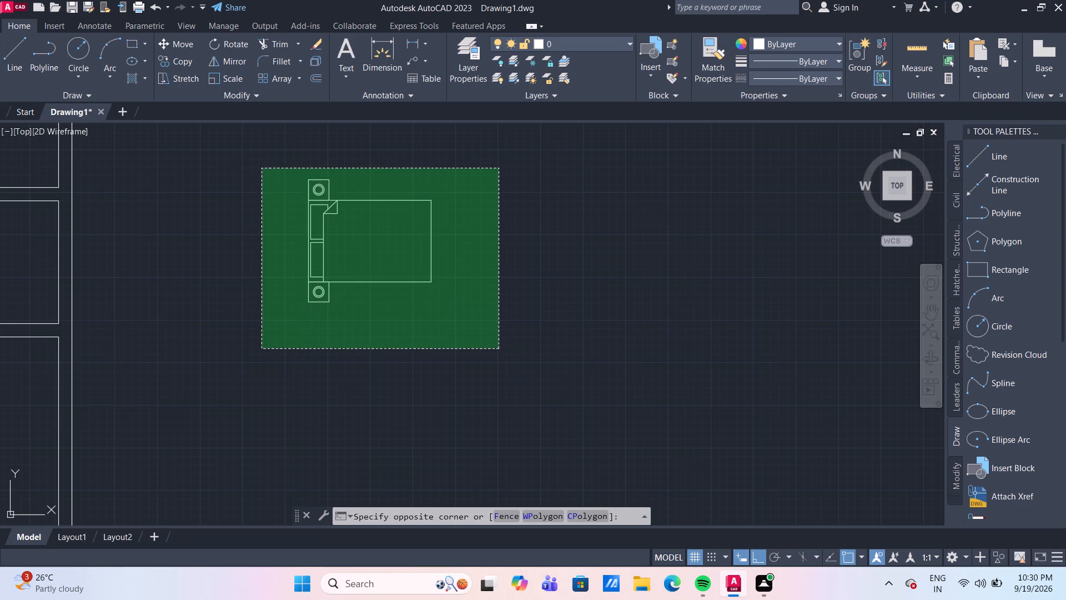
key("g")
key("Return")
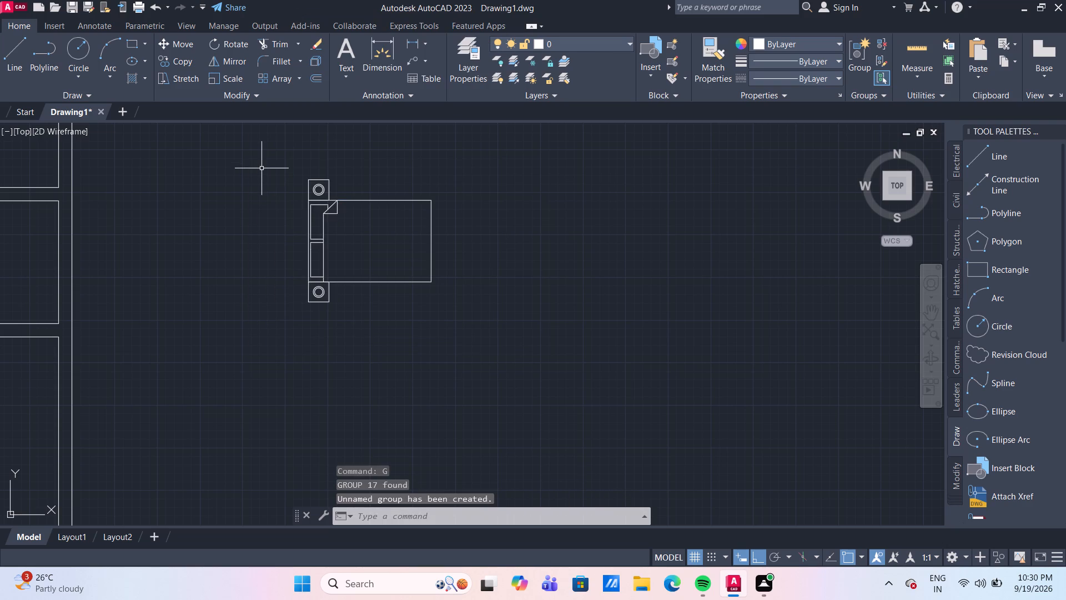
Copy the bed group by its lower bedside table's outer corner onto the inner left wall of the plan's lower-right room.
scroll(271, 184, "up", 2)
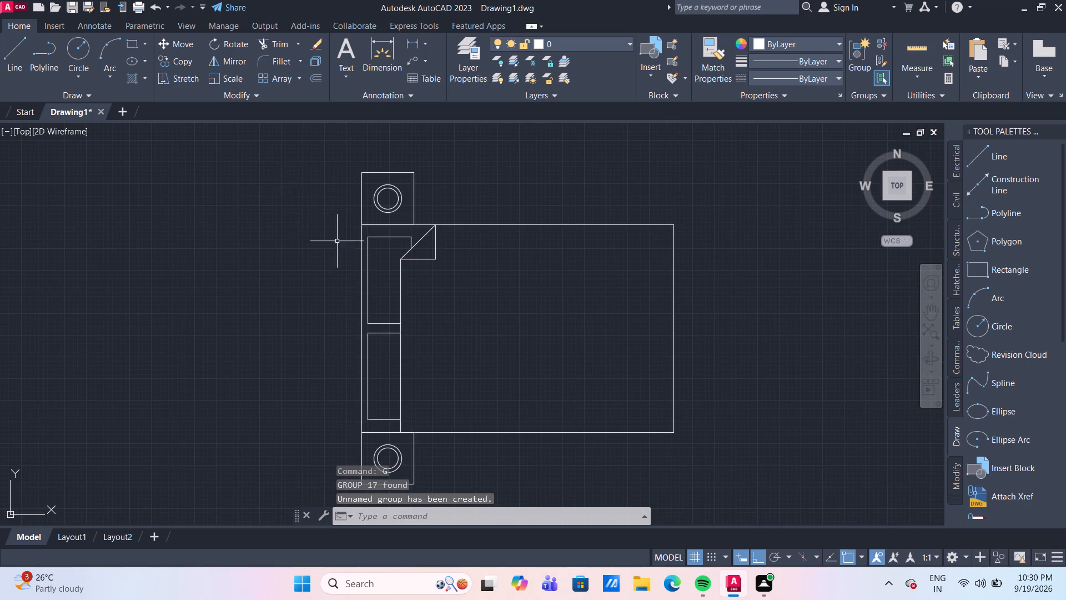
scroll(417, 263, "down", 3)
left_click(421, 261)
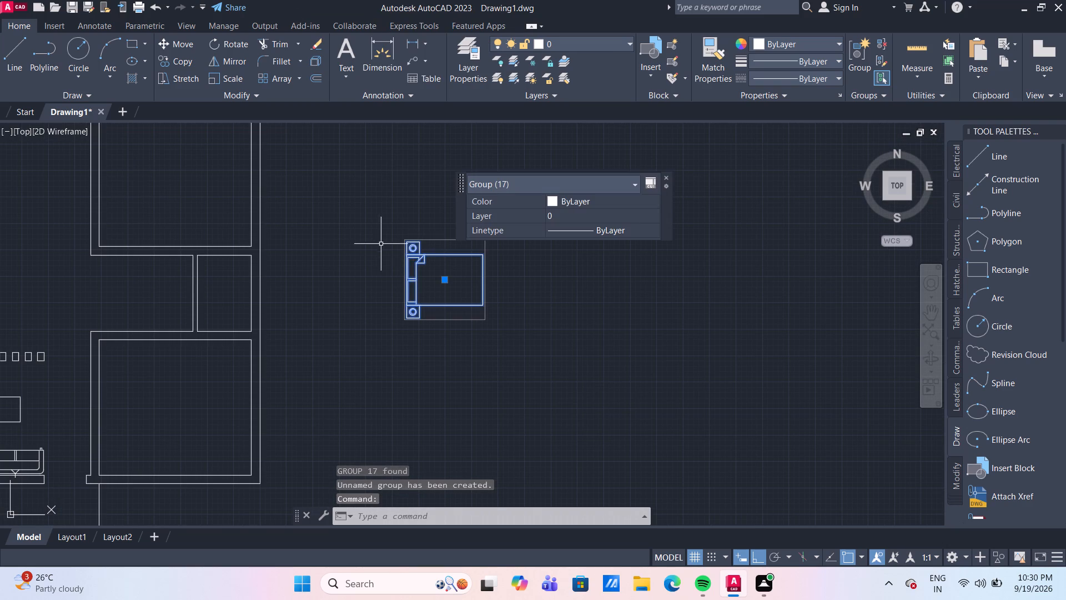
type("CO")
key("Return")
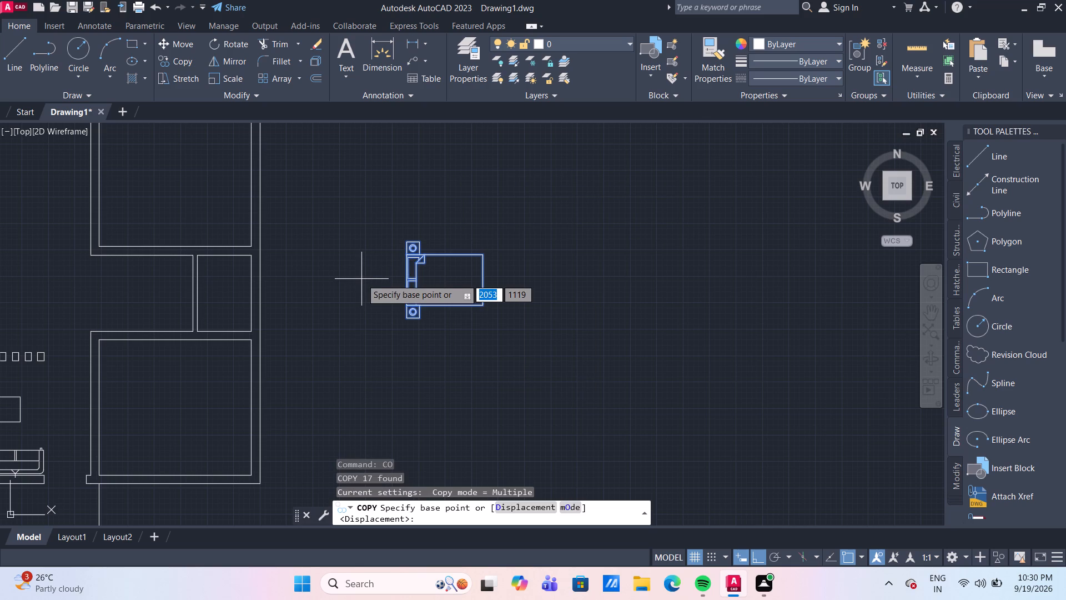
scroll(366, 317, "up", 2)
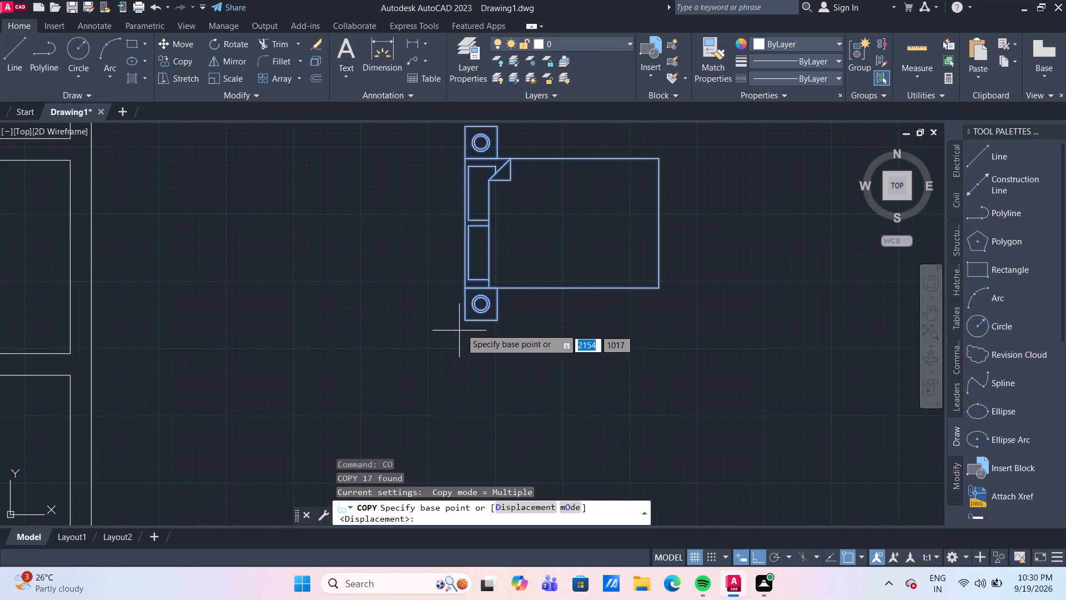
left_click(466, 322)
scroll(371, 304, "down", 2)
middle_click_drag(336, 313, 343, 314)
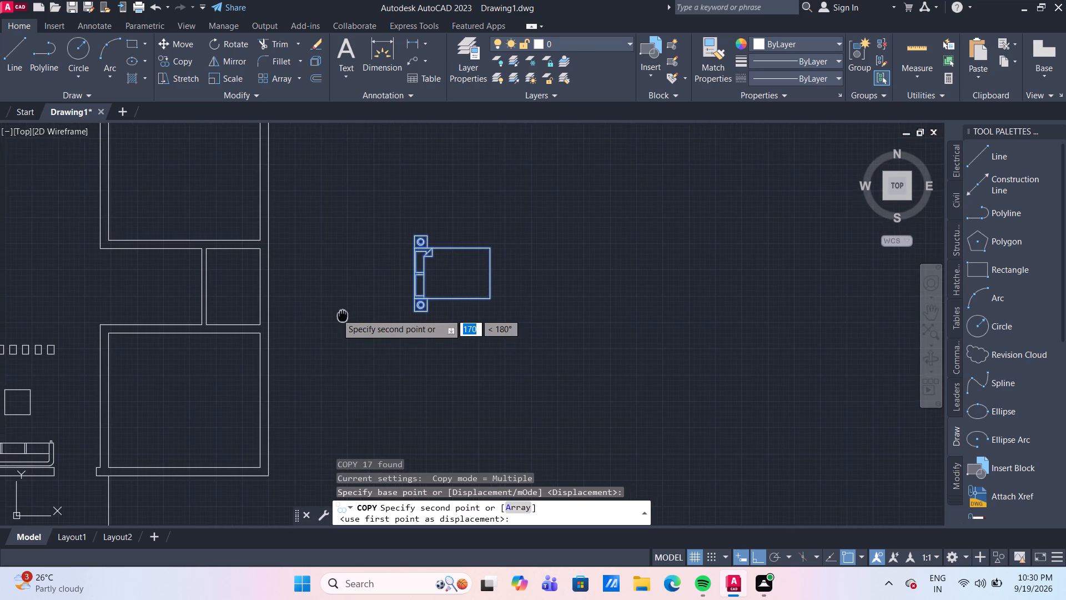
middle_click_drag(343, 314, 349, 316)
middle_click_drag(195, 338, 195, 338)
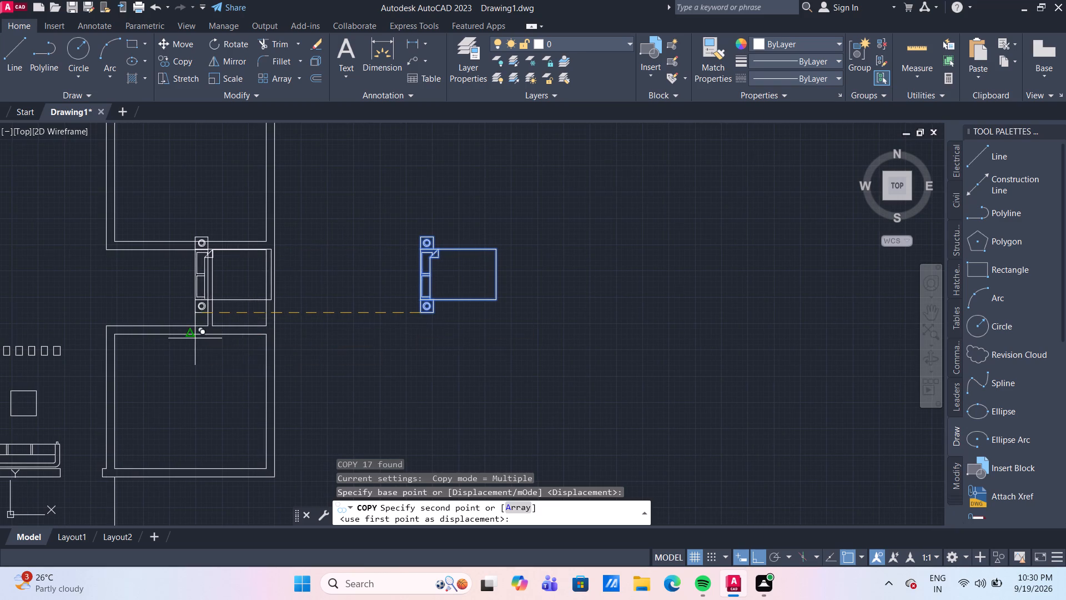
middle_click_drag(195, 338, 266, 329)
middle_click_drag(147, 309, 313, 320)
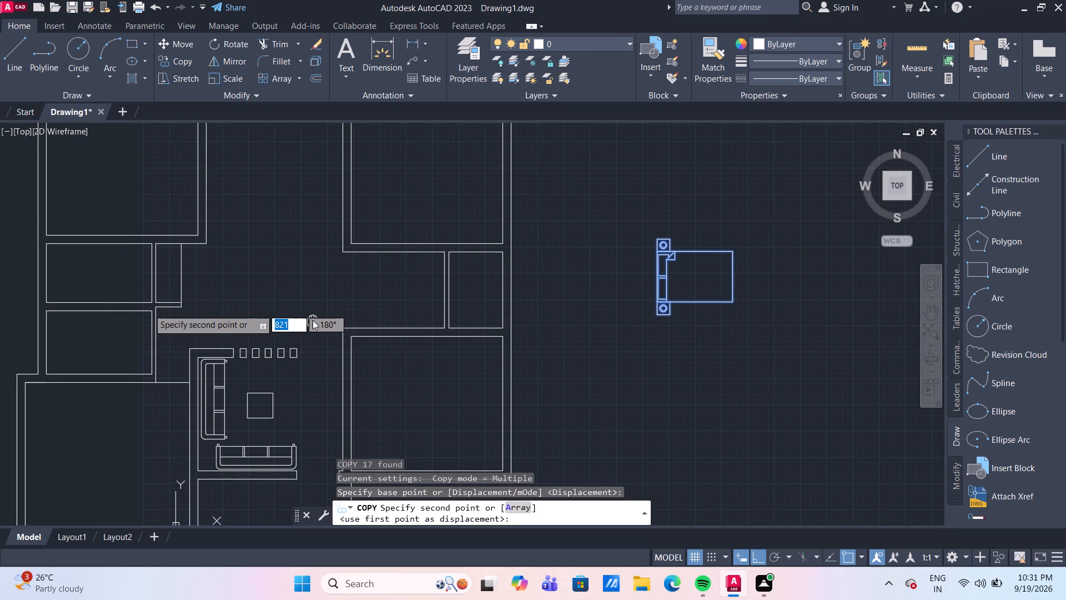
scroll(313, 320, "down", 2)
middle_click_drag(390, 363, 393, 255)
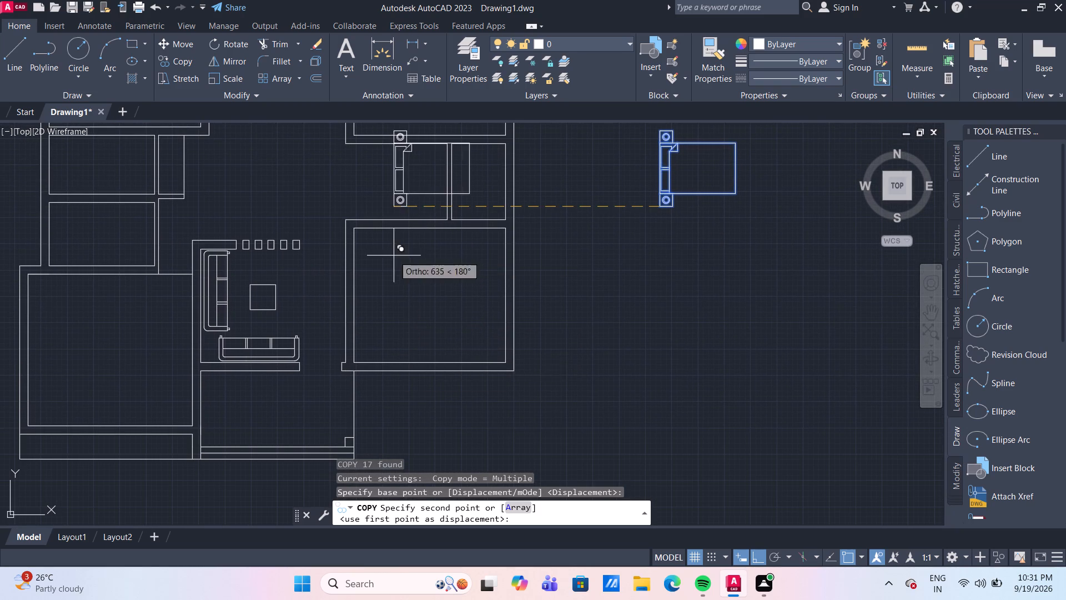
left_click(761, 557)
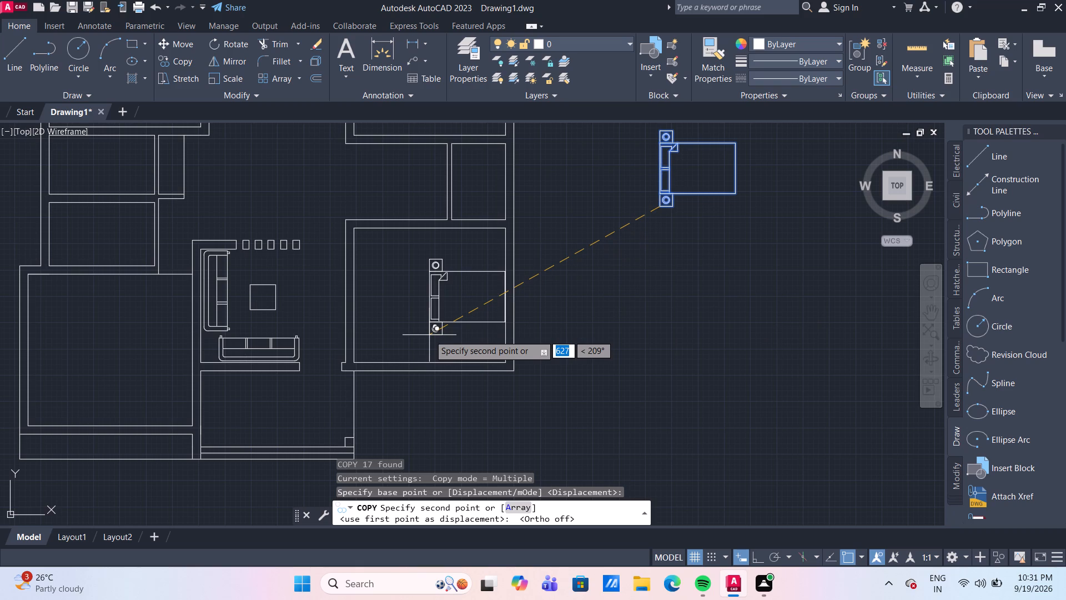
scroll(408, 339, "up", 1)
middle_click_drag(389, 334, 460, 337)
scroll(390, 334, "up", 1)
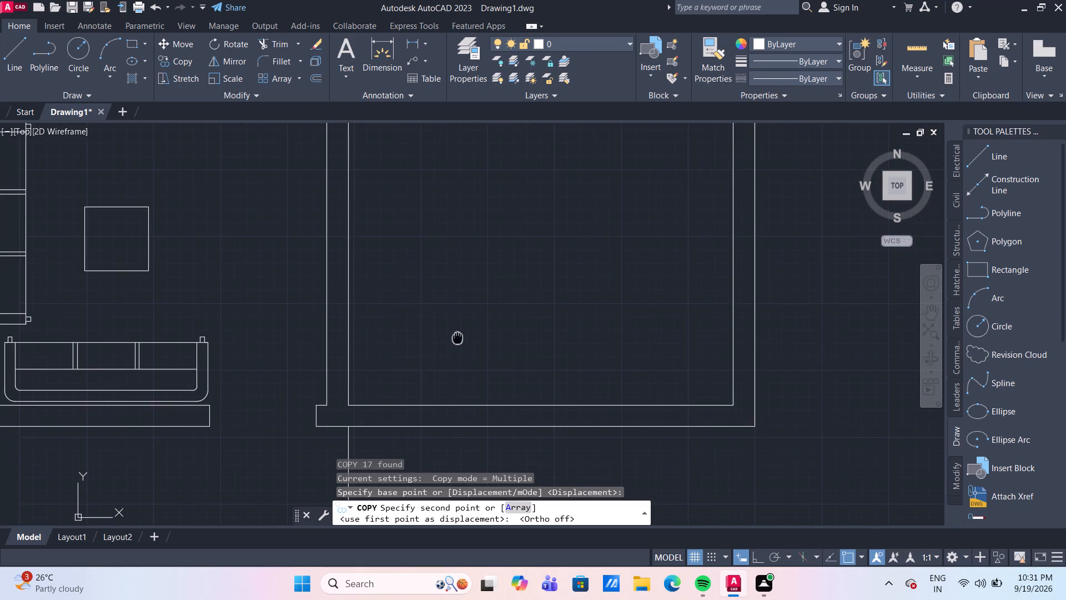
middle_click_drag(460, 337, 467, 338)
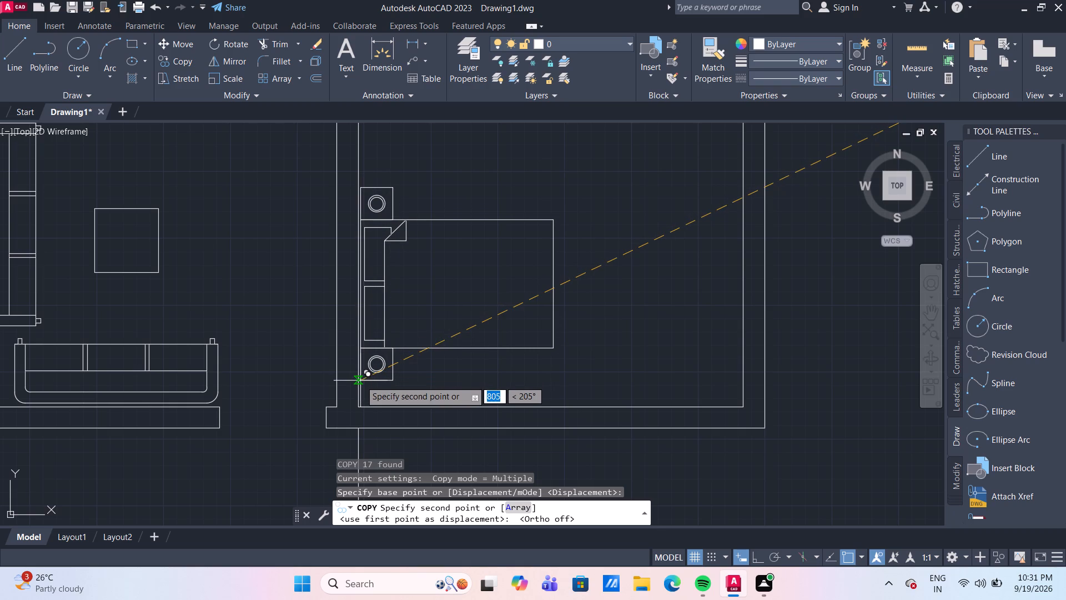
left_click(359, 382)
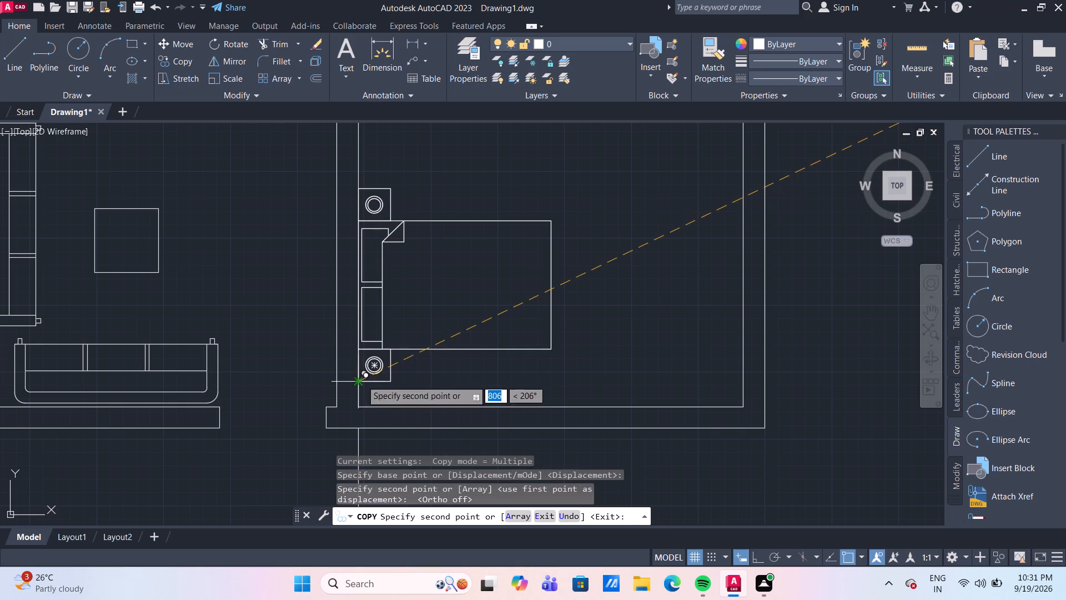
Place another copy of the bed group against the inner left wall of the plan's lower-left room.
scroll(560, 306, "down", 1)
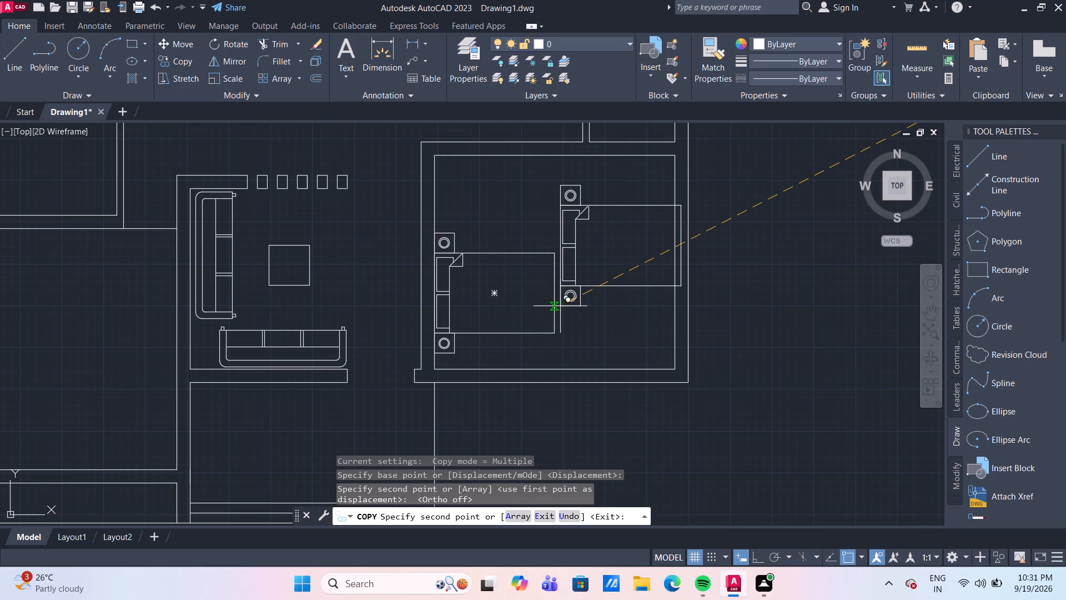
middle_click_drag(322, 319, 566, 311)
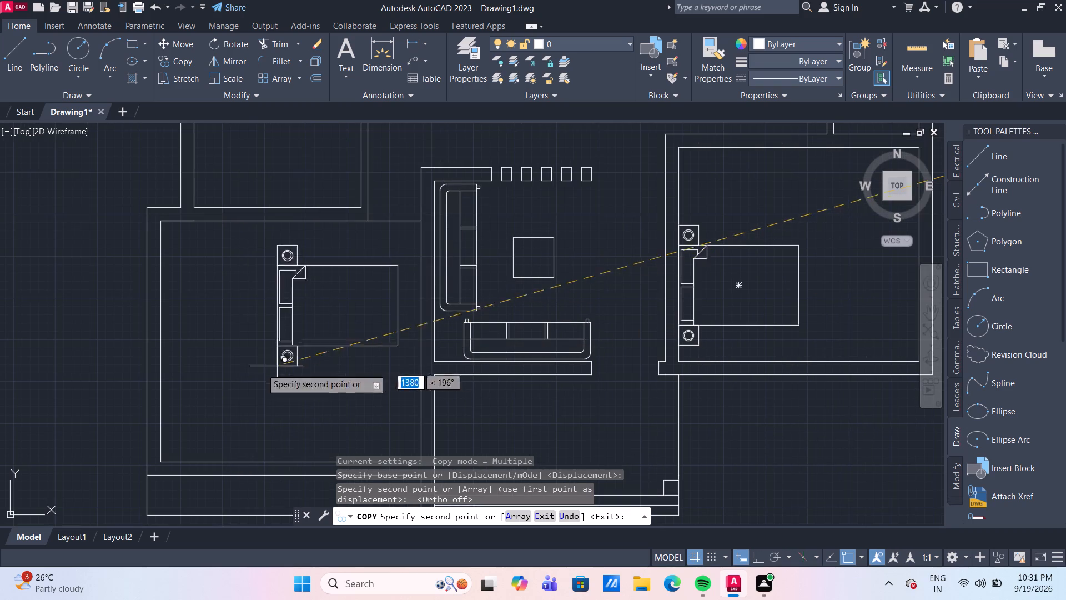
middle_click_drag(188, 384, 294, 306)
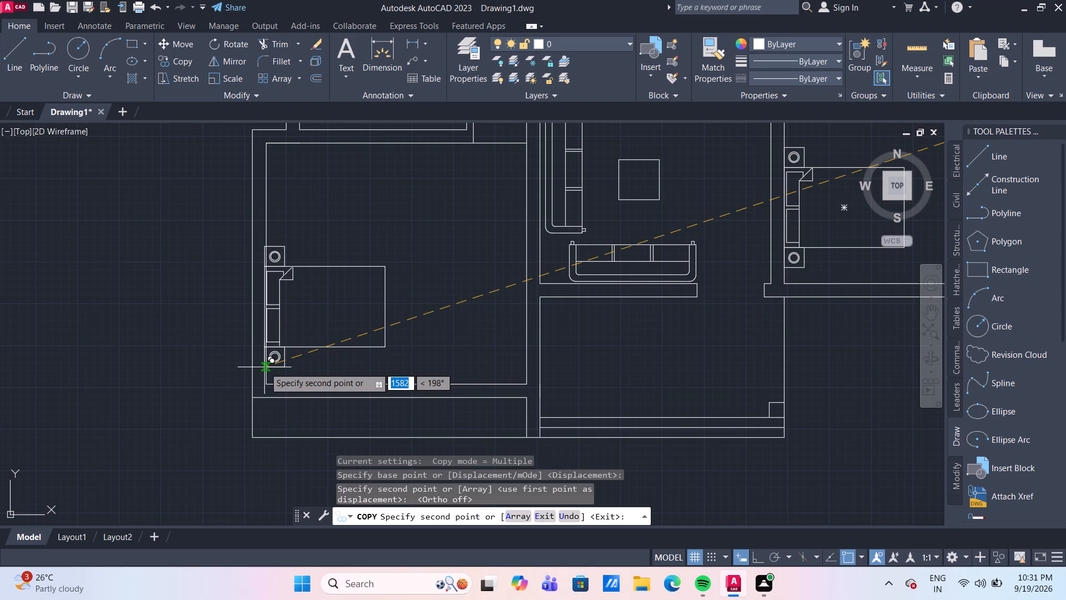
left_click(264, 367)
scroll(377, 376, "down", 3)
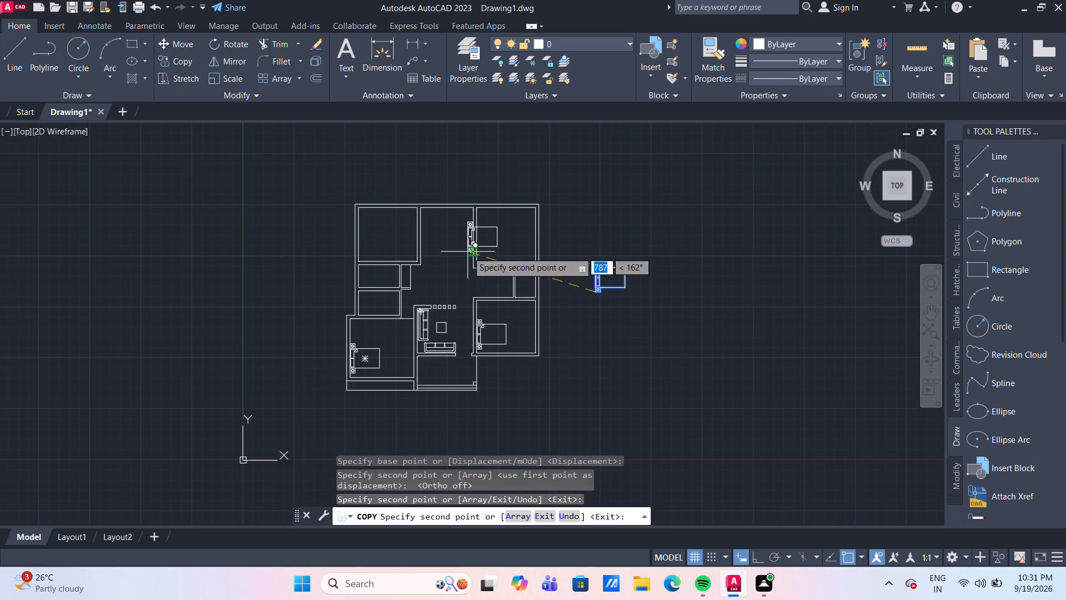
middle_click_drag(458, 256, 428, 281)
scroll(529, 286, "up", 2)
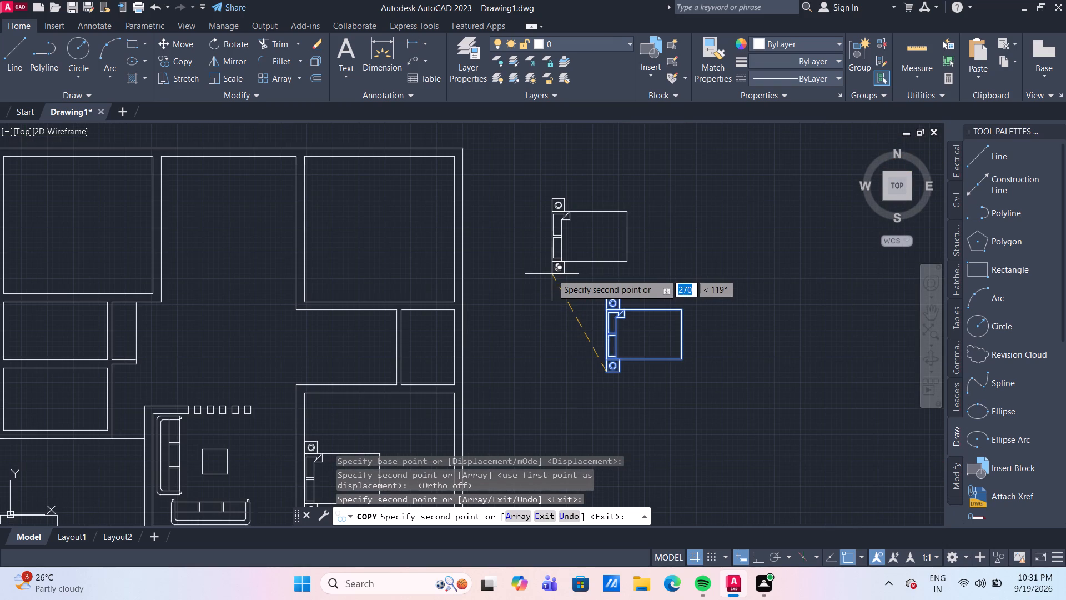
key("Escape")
Mirror the original bed group beside the plan about a vertical line through its foot edge, erasing the source.
left_click_drag(710, 429, 648, 348)
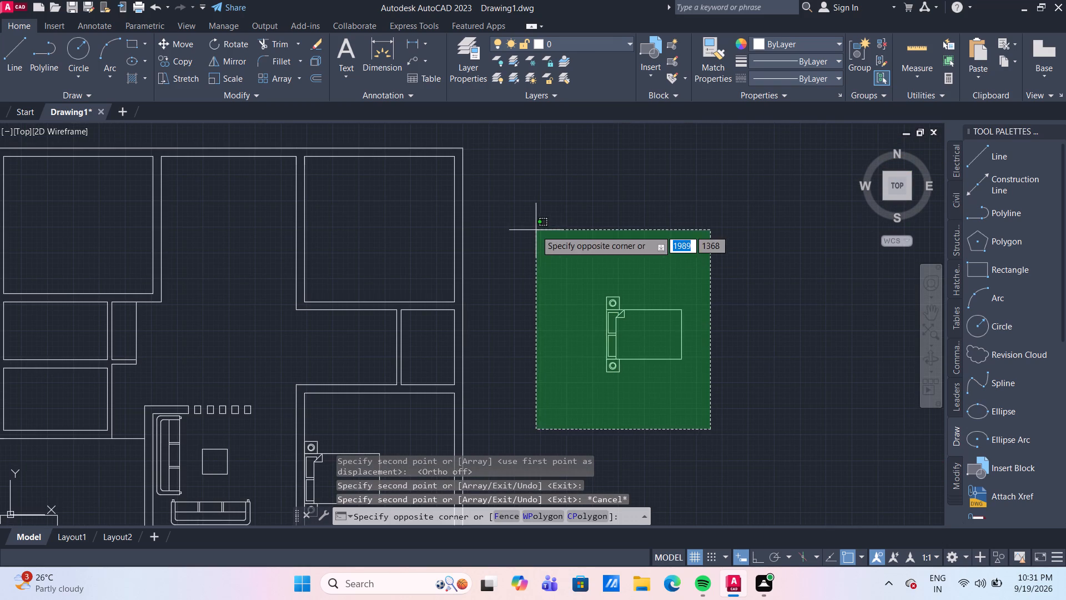
left_click(536, 230)
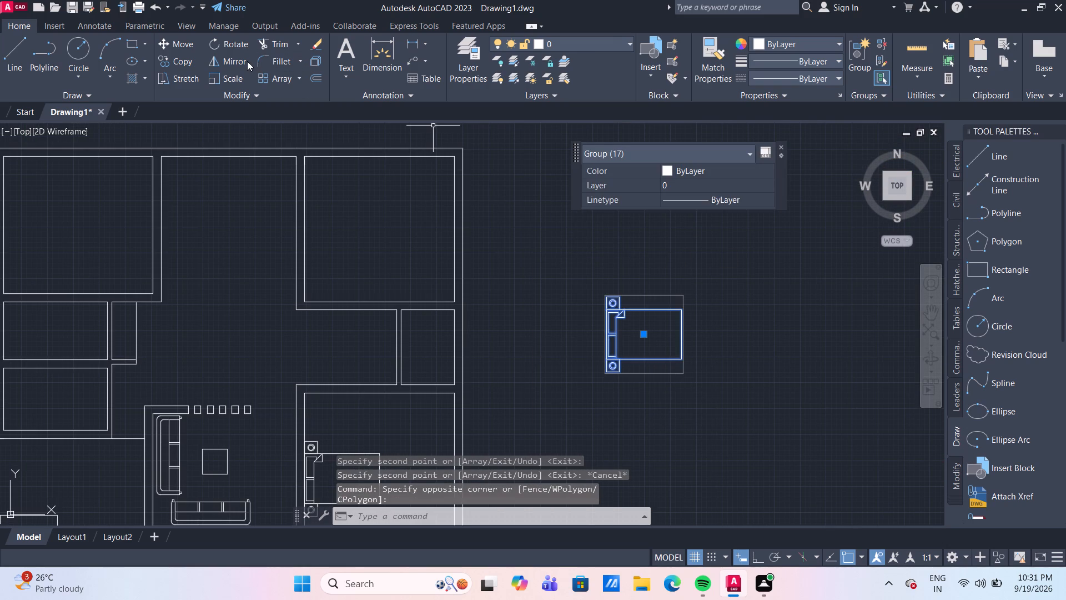
left_click(247, 61)
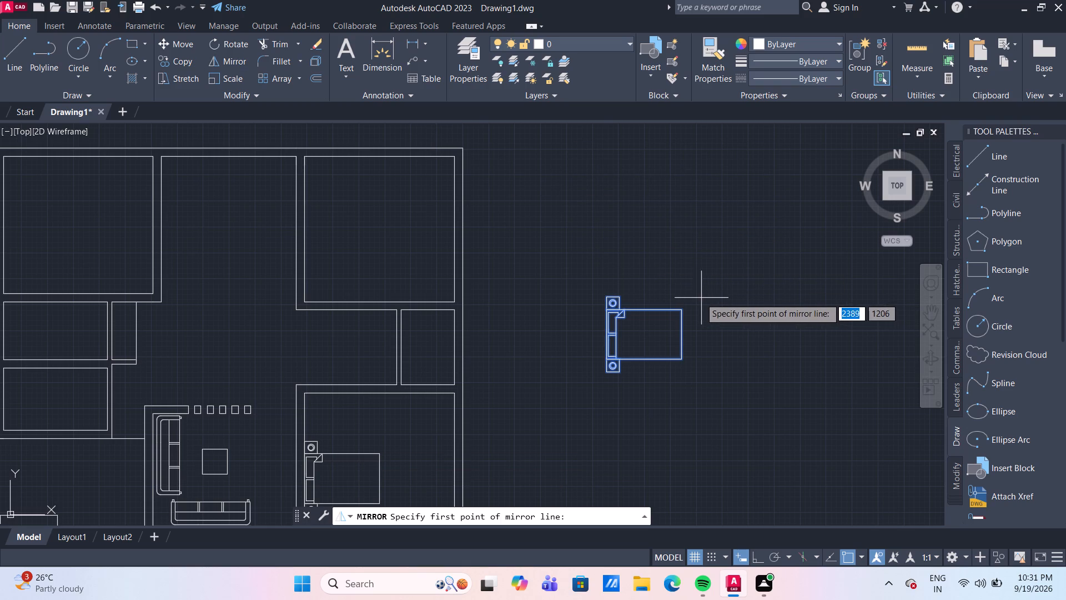
left_click(754, 561)
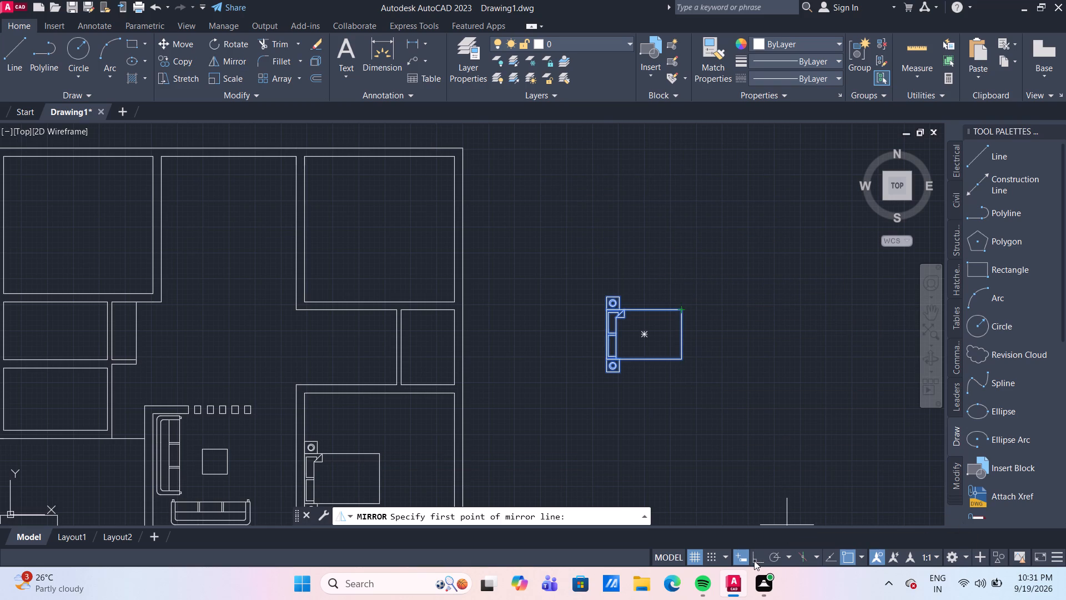
left_click(682, 359)
left_click(677, 390)
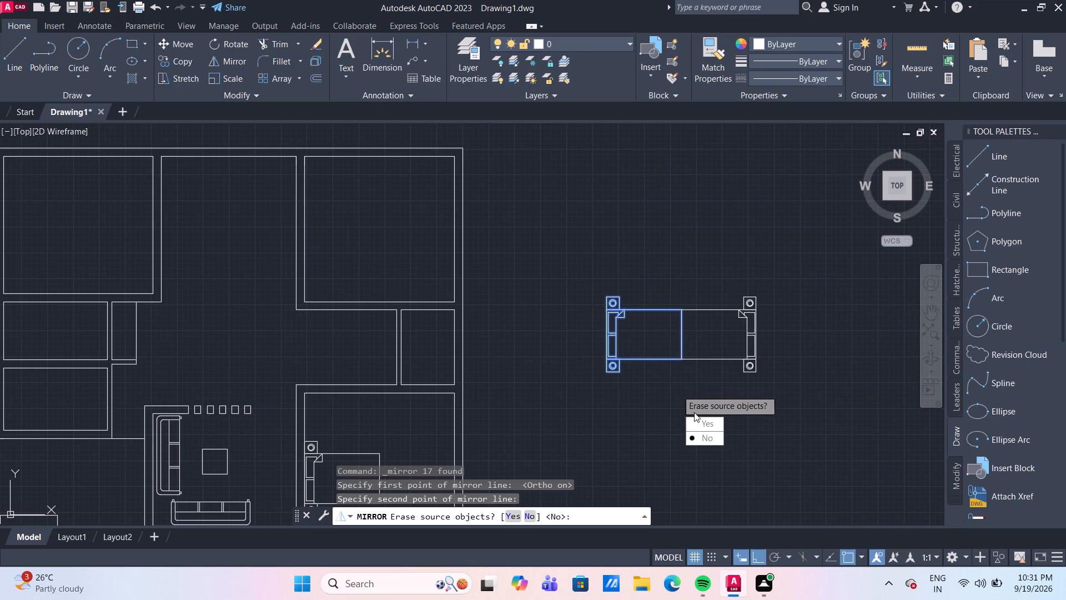
left_click_drag(697, 423, 677, 390)
Move the mirrored bed group by its upper bedside table's outer corner into the upper-right inner corner of the plan's upper-left room.
left_click_drag(793, 419, 762, 348)
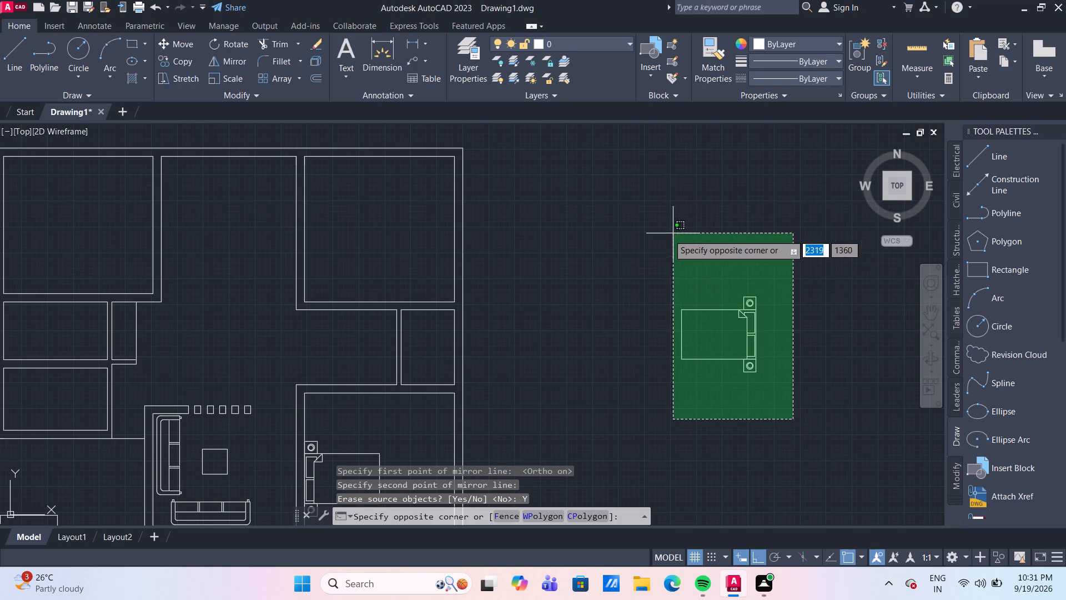
left_click(633, 247)
key("m")
key("Return")
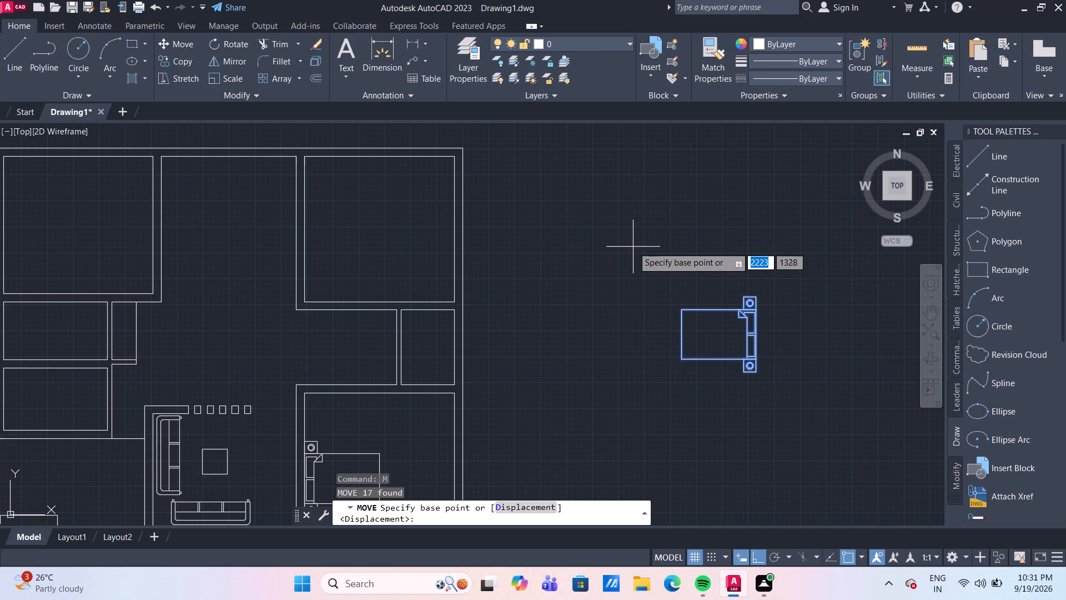
left_click(755, 298)
scroll(266, 219, "down", 1)
middle_click_drag(259, 219, 271, 221)
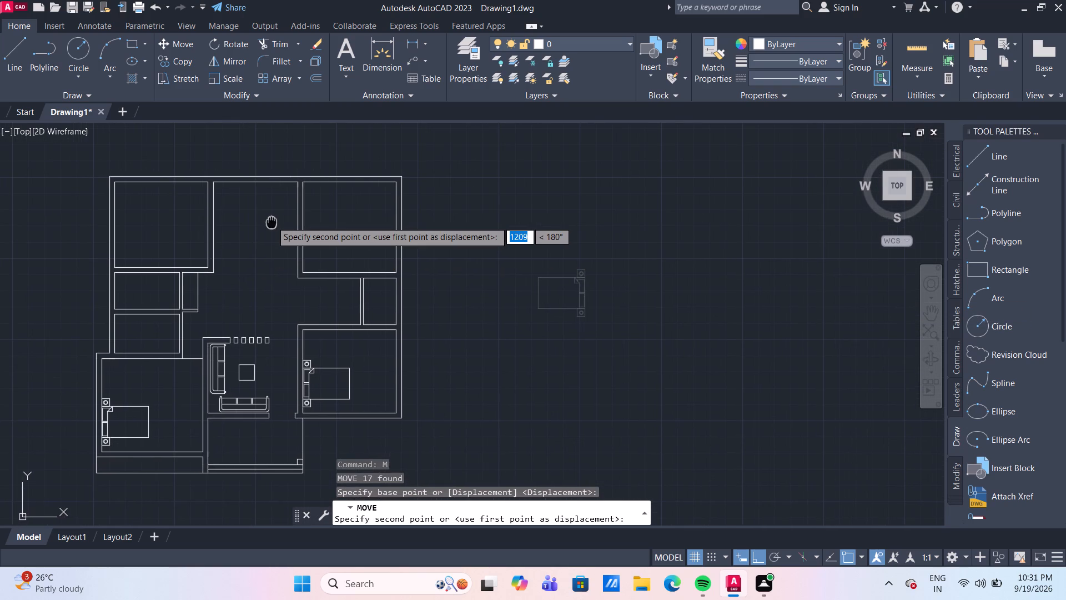
left_click_drag(758, 557, 755, 551)
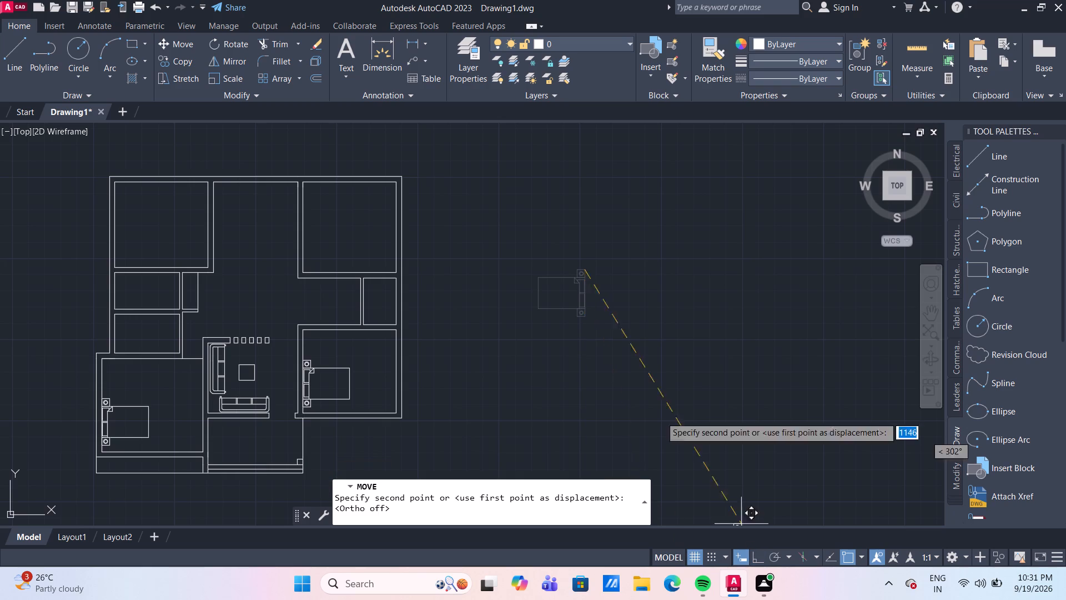
scroll(198, 204, "up", 2)
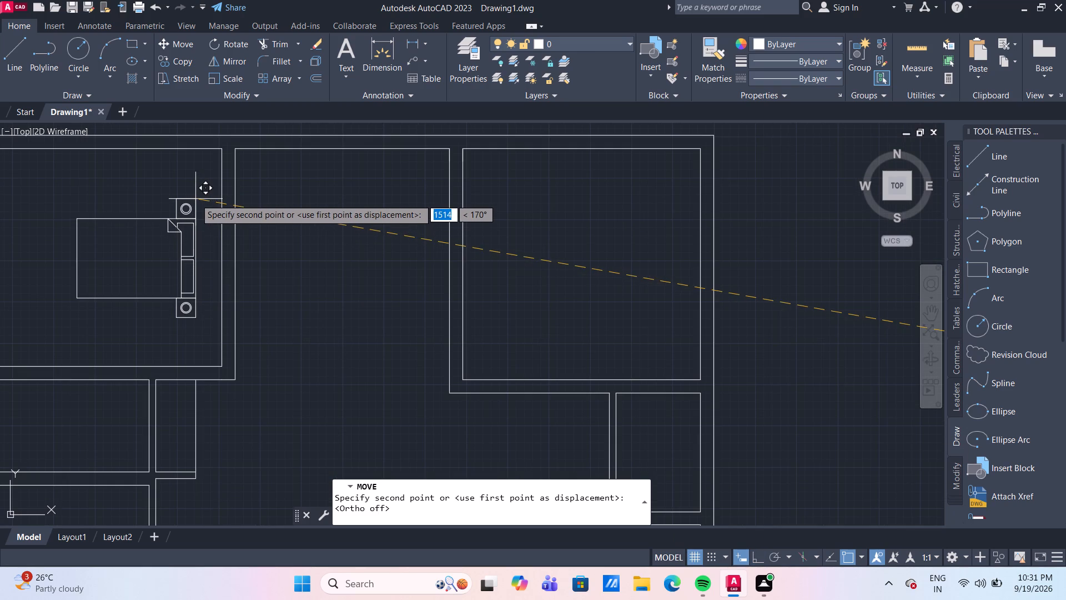
middle_click_drag(197, 196, 219, 221)
scroll(202, 196, "up", 1)
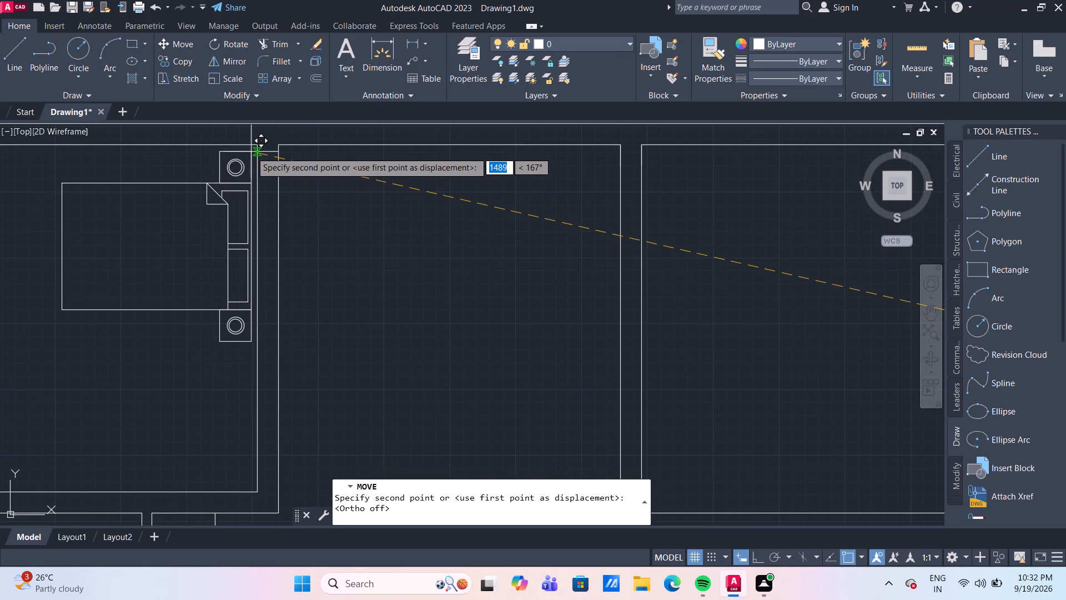
left_click(254, 148)
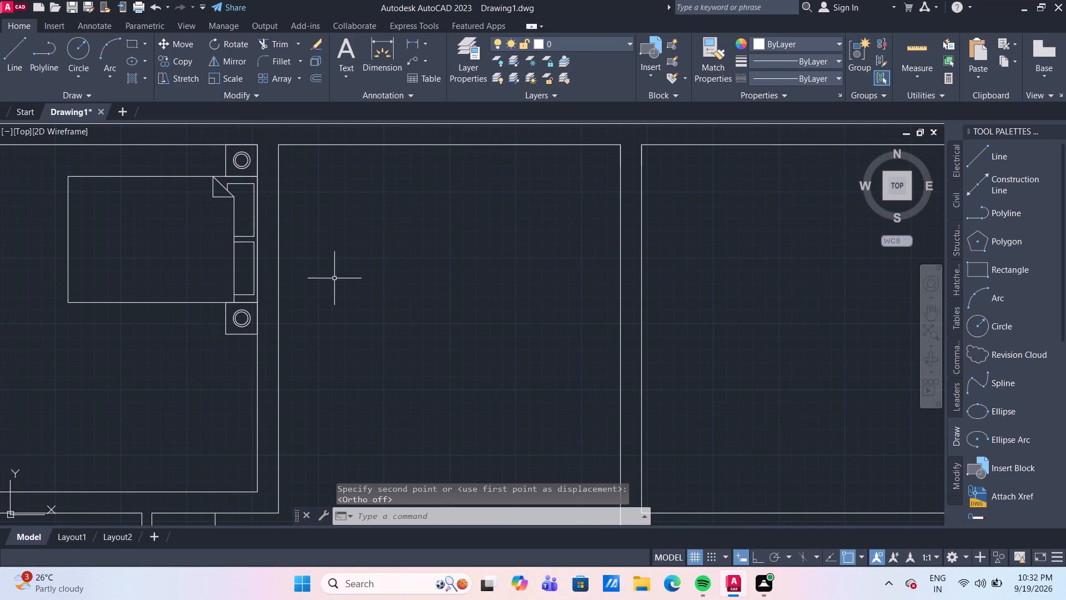
Measure along the lower-left bedroom's right wall from its inner bottom corner up to the underside of the living area's lower wall.
scroll(335, 278, "down", 2)
middle_click_drag(386, 291, 374, 194)
scroll(365, 235, "down", 1)
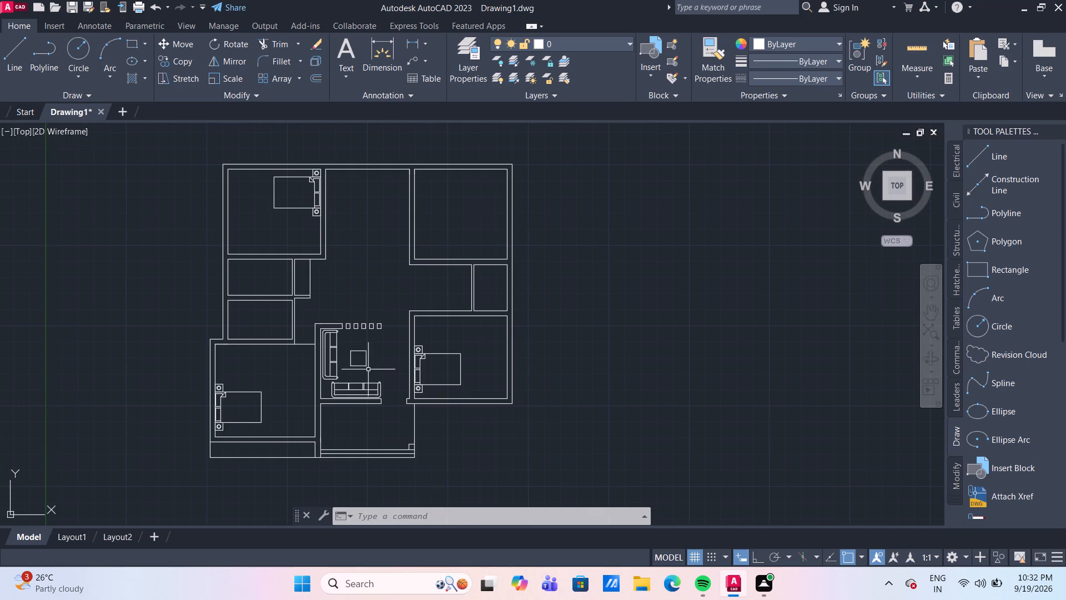
scroll(368, 399, "up", 1)
middle_click_drag(315, 423, 395, 311)
scroll(390, 311, "up", 2)
middle_click_drag(350, 326, 356, 311)
scroll(350, 326, "up", 1)
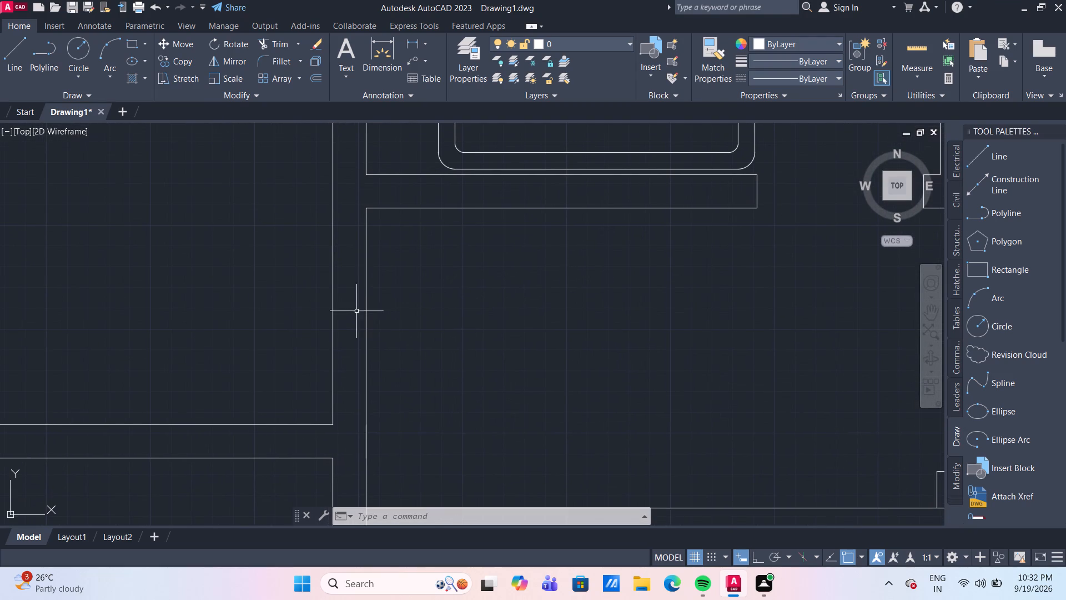
left_click(394, 43)
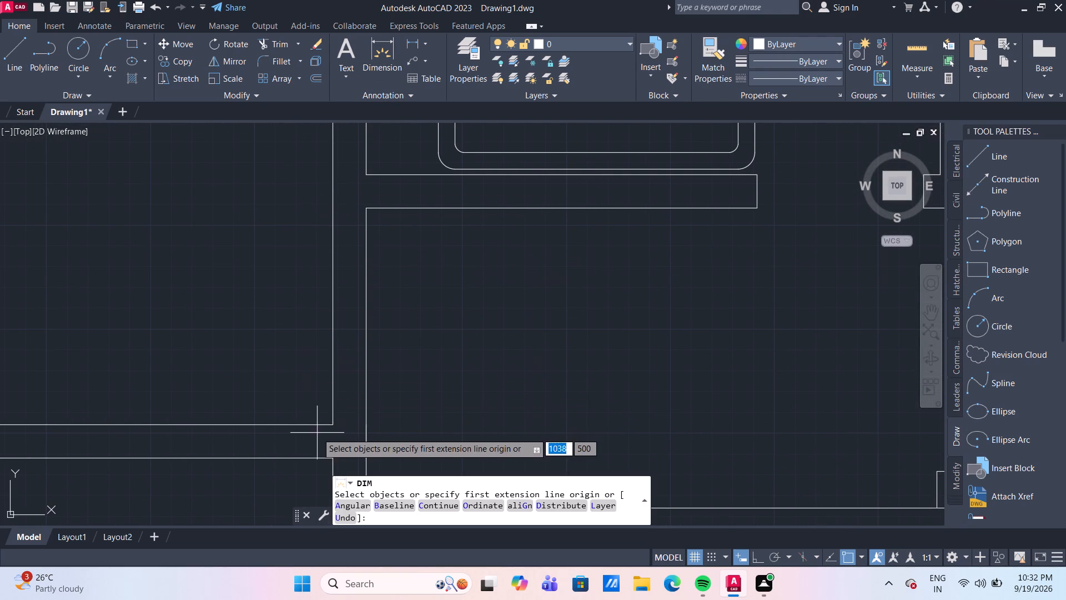
left_click(335, 423)
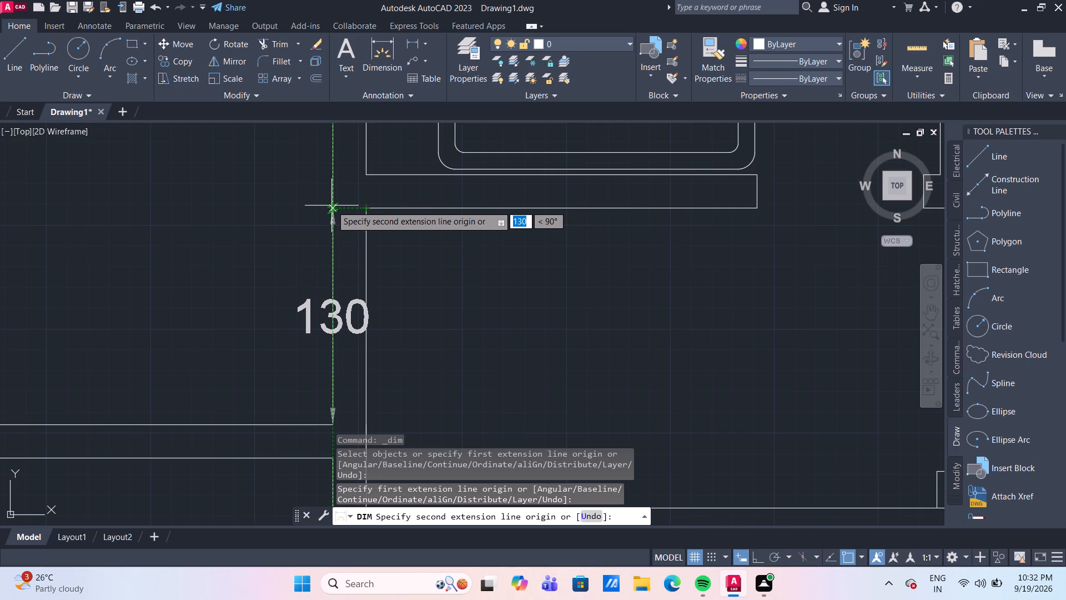
key("Escape")
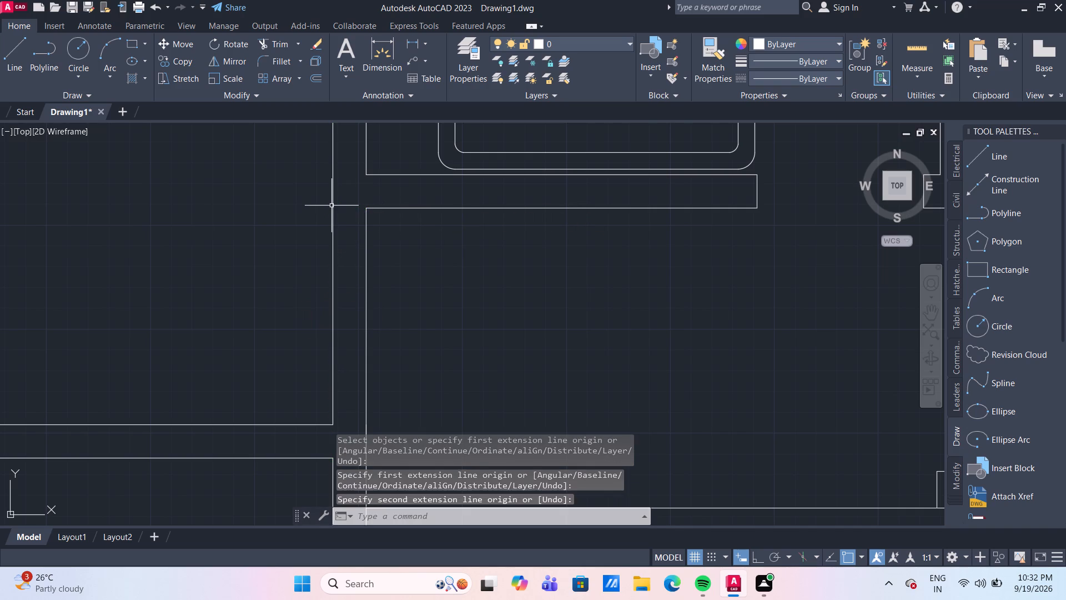
Draw a 110 by 50 rectangle in the empty space to the right of the floor plan.
scroll(334, 213, "down", 2)
scroll(411, 287, "down", 2)
middle_click_drag(527, 292, 499, 275)
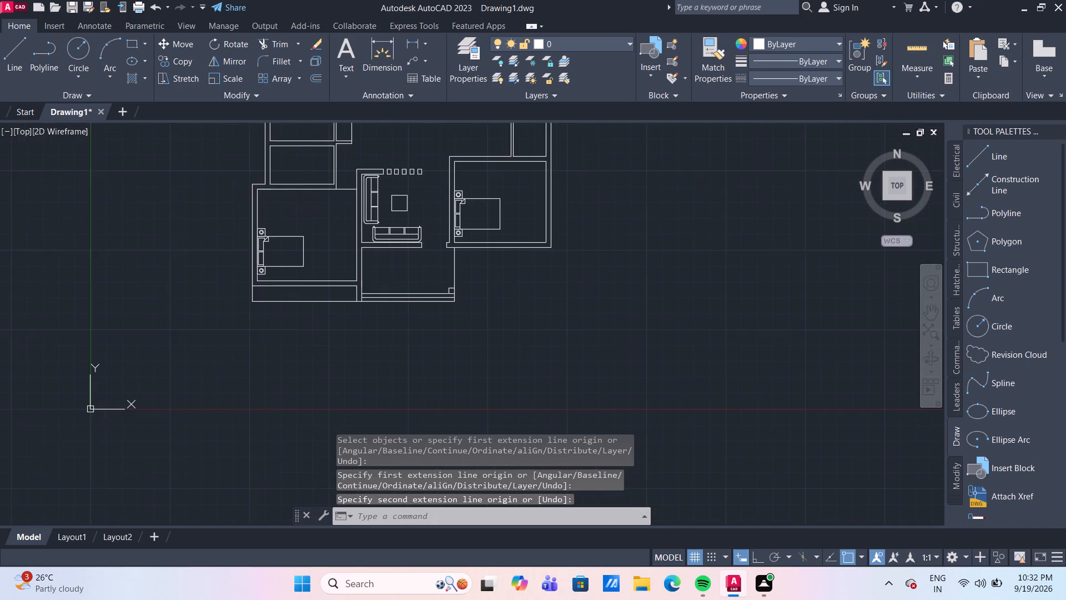
middle_click_drag(499, 275, 290, 292)
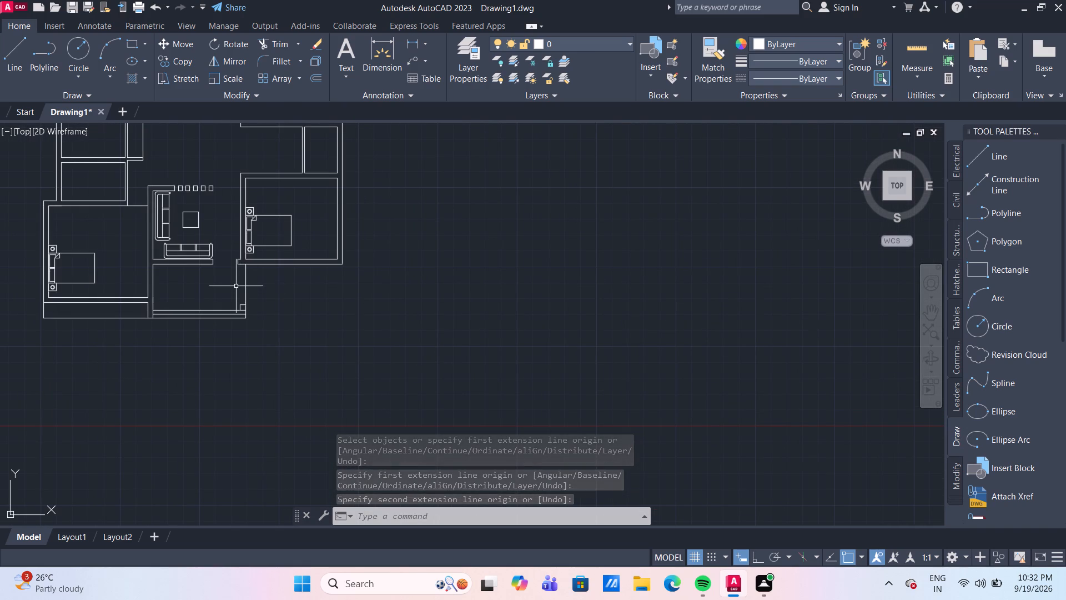
left_click(132, 45)
left_click(476, 187)
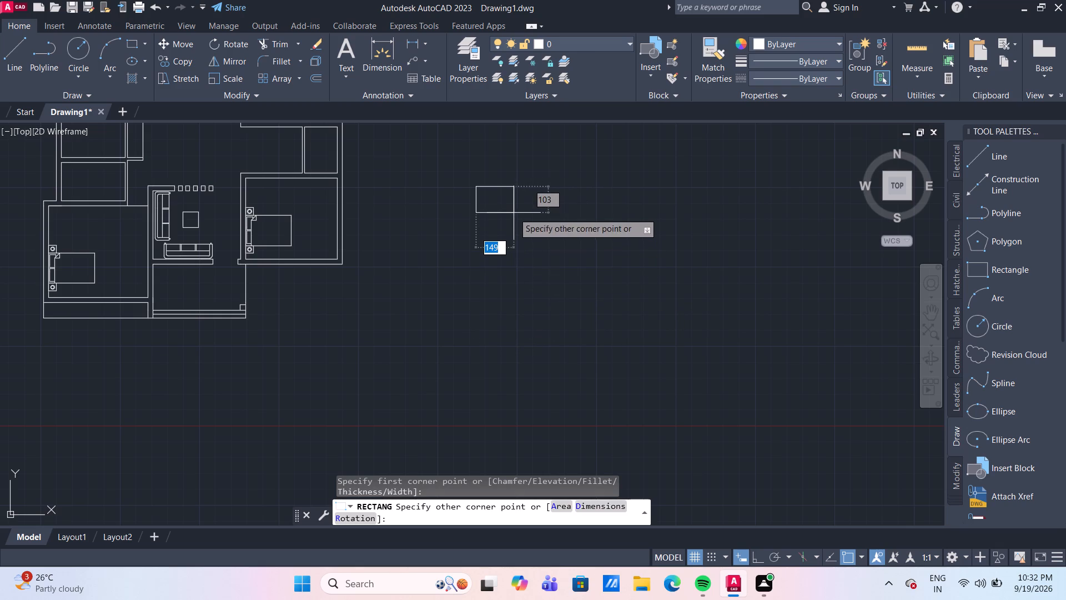
middle_click_drag(529, 202, 537, 256)
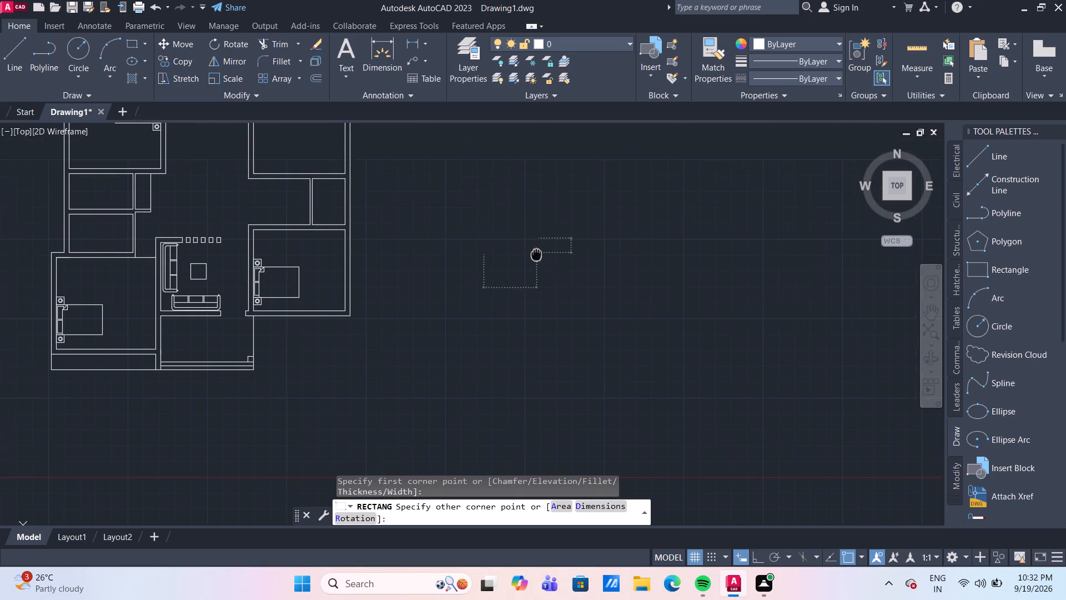
middle_click_drag(537, 256, 537, 259)
scroll(527, 264, "up", 1)
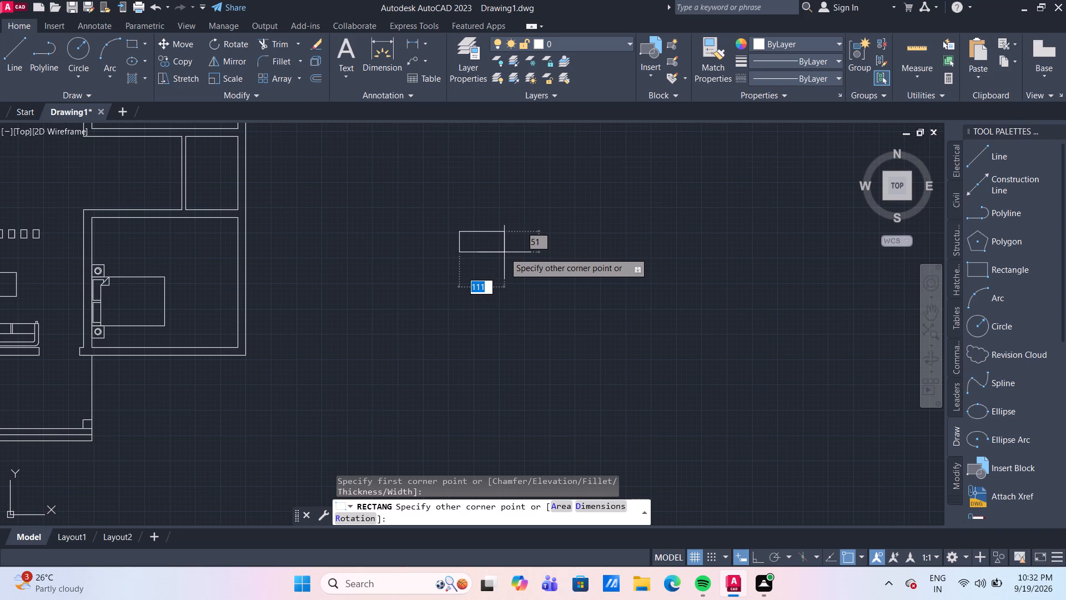
key("1")
type("10")
key("Tab")
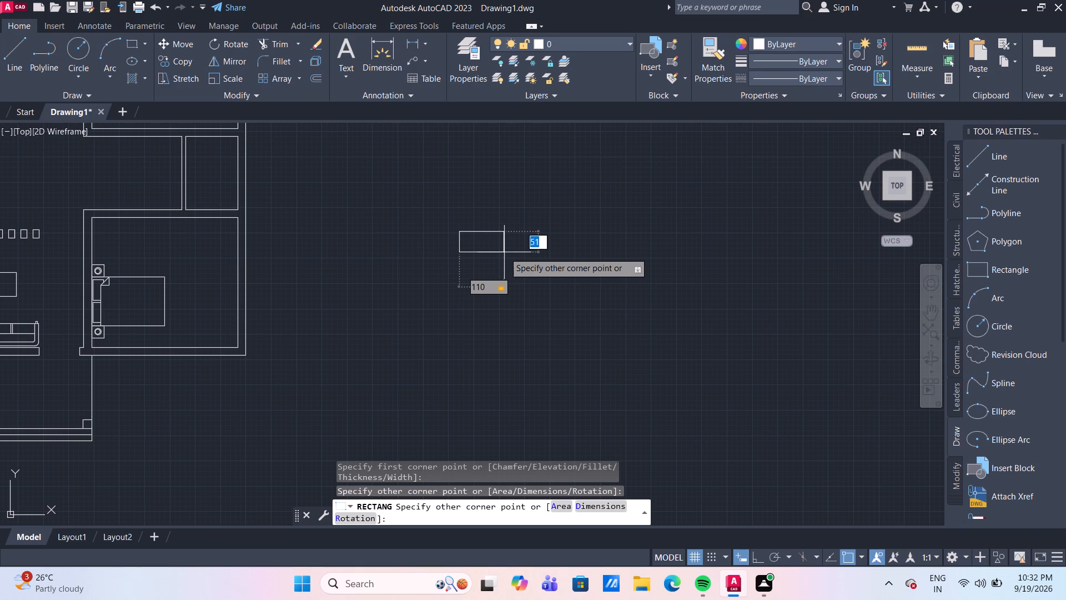
type("45")
key("BackSpace")
key("BackSpace")
type("50")
key("Return")
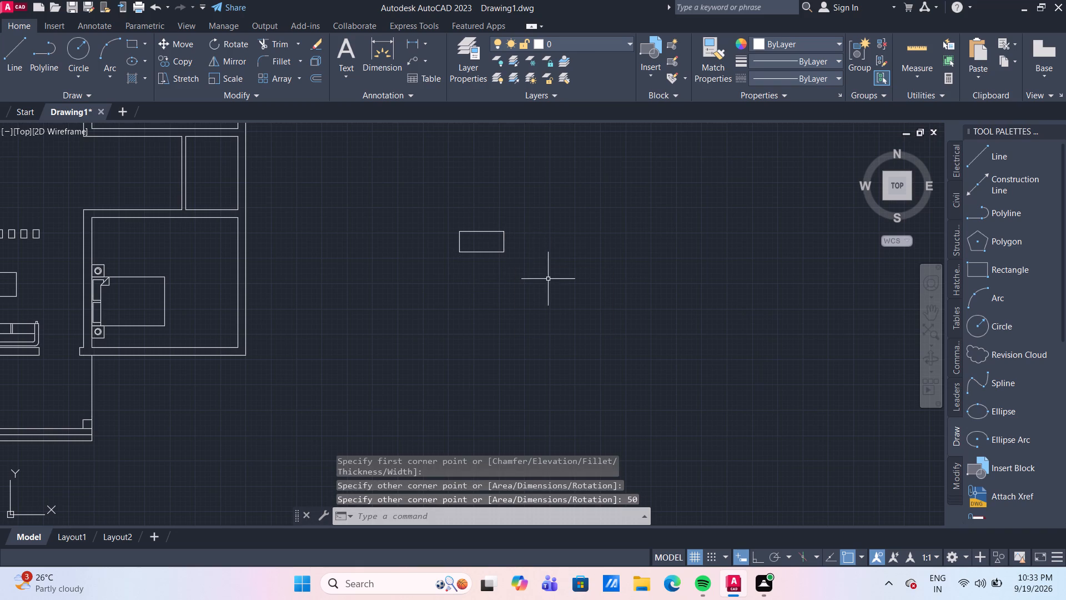
Draw a horizontal centre line across the new rectangle between the midpoints of its short sides.
scroll(540, 264, "up", 2)
middle_click_drag(540, 264, 600, 282)
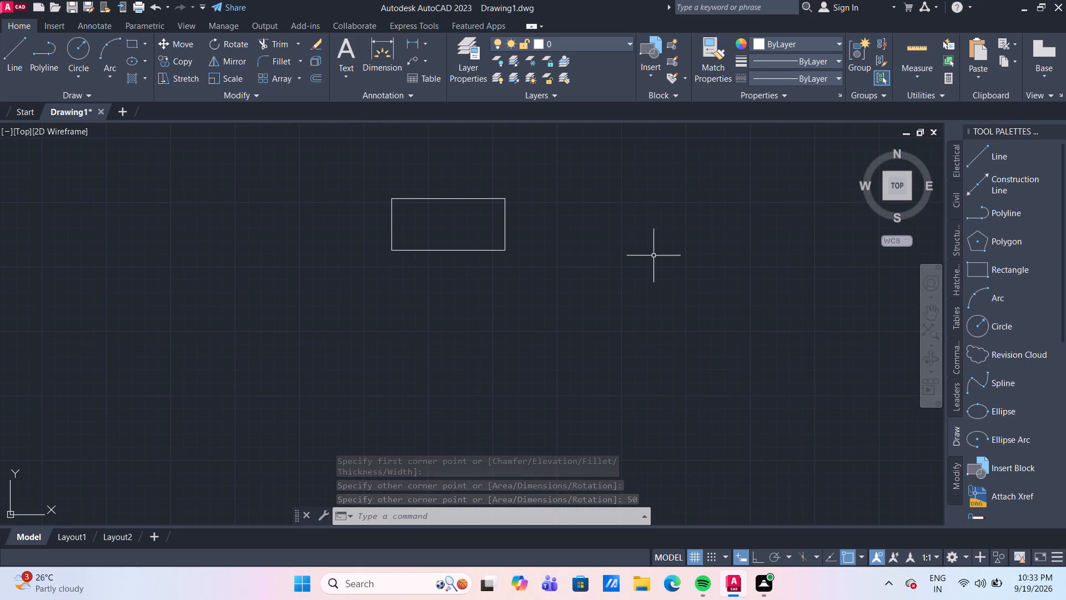
left_click(15, 57)
left_click(391, 224)
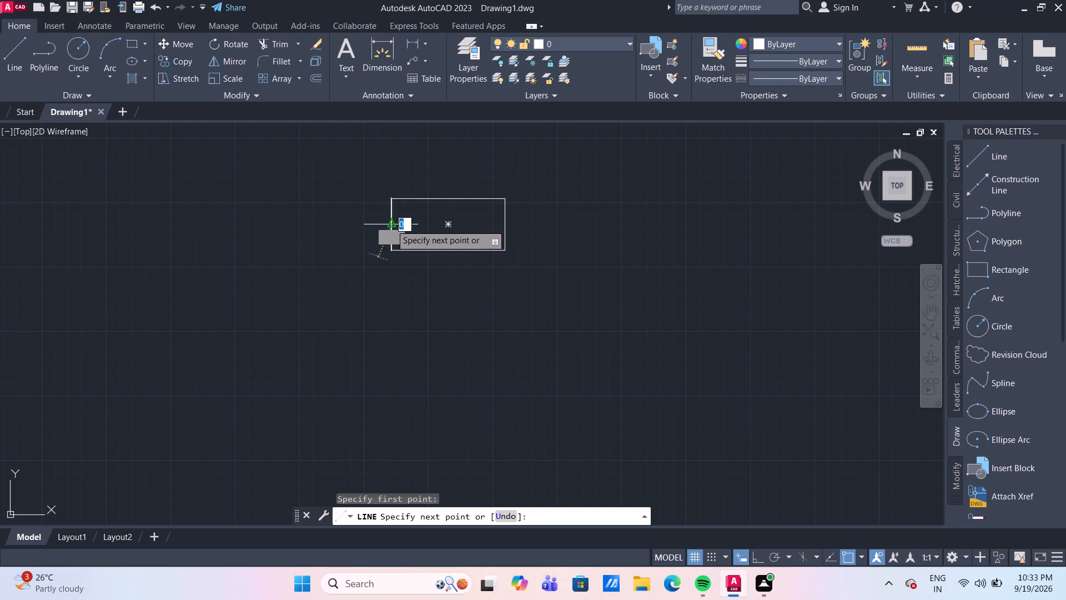
left_click(509, 221)
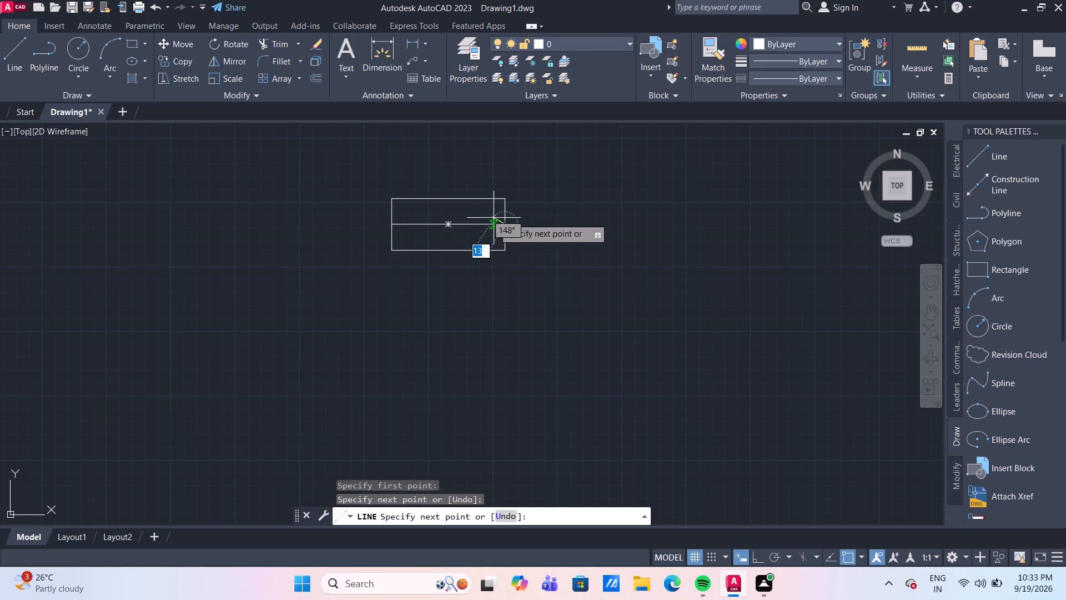
key("Escape")
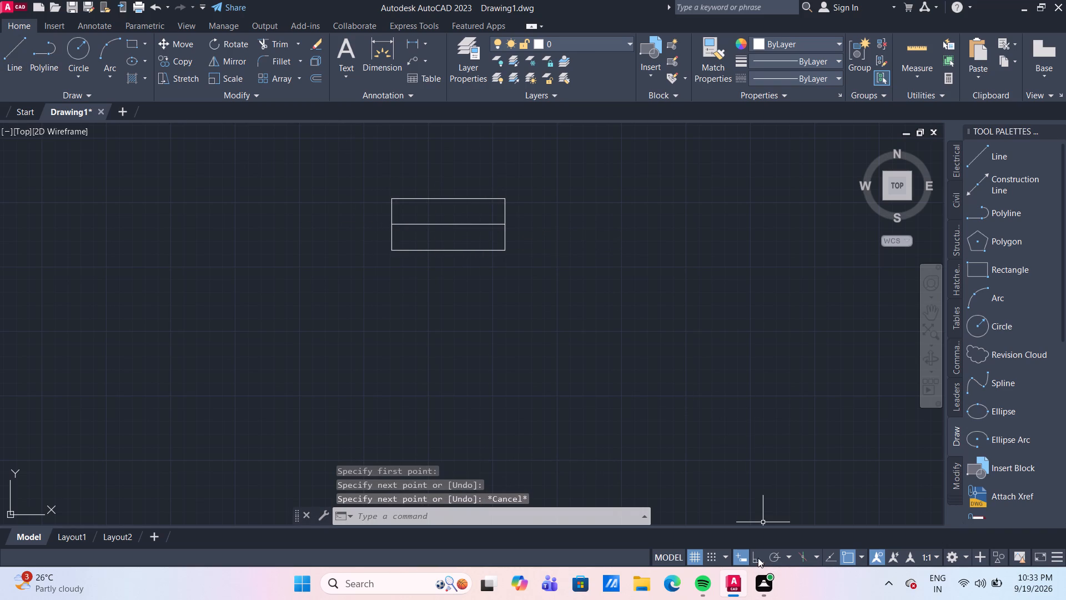
Draw a continuous zigzag of lines between the rectangle's long sides, from its lower-left corner to near its upper-right corner.
left_click(17, 53)
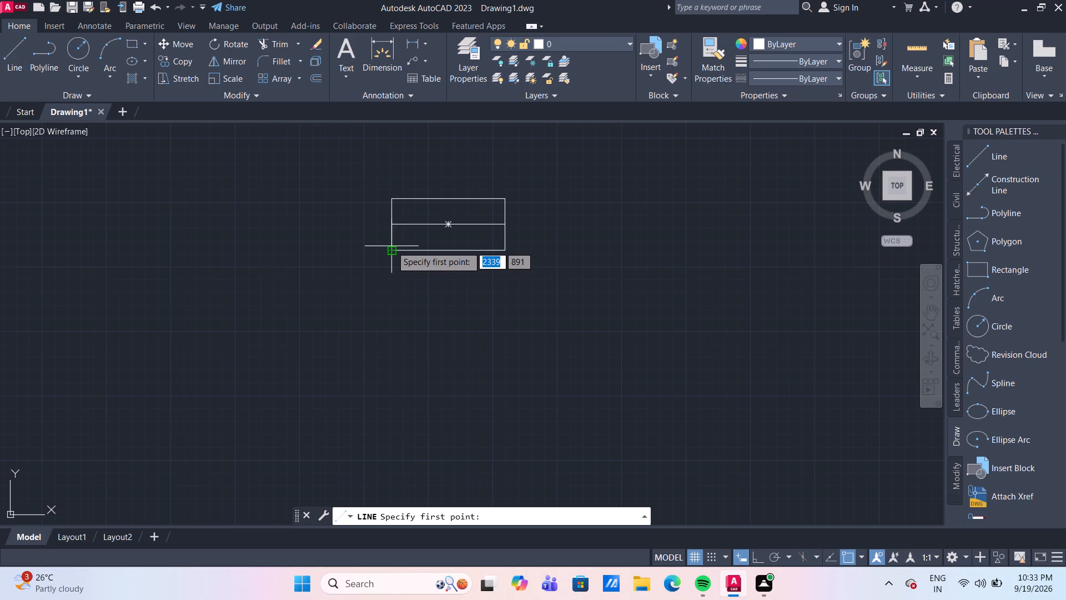
left_click(391, 246)
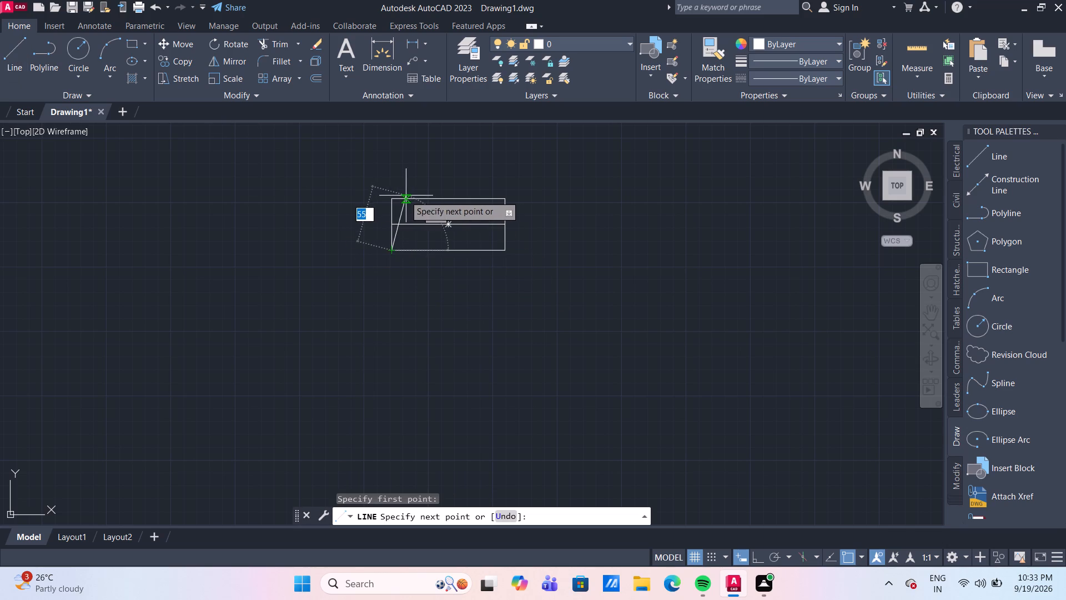
left_click(403, 196)
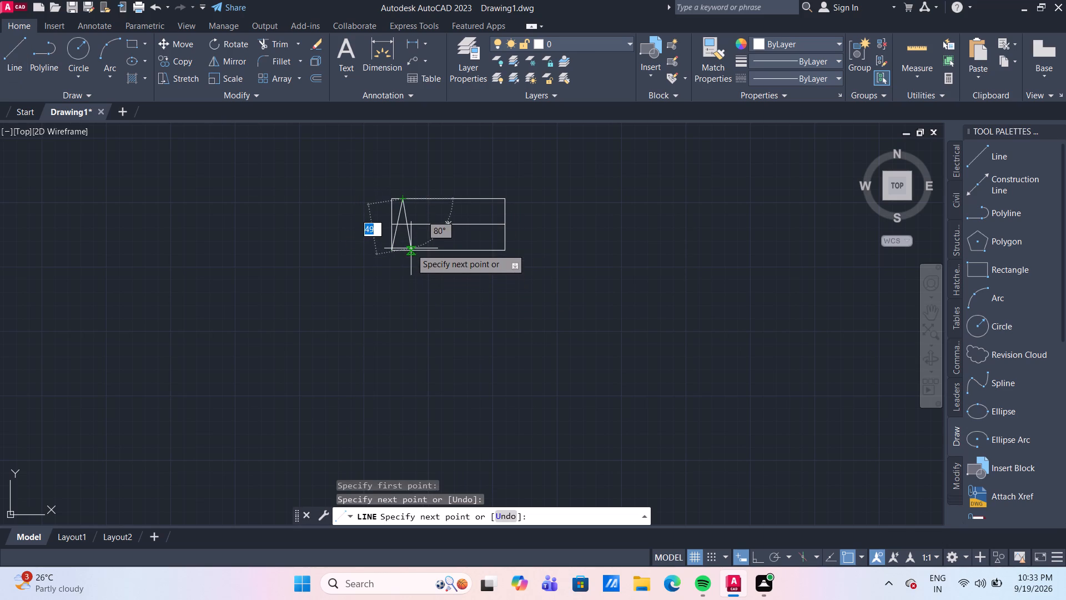
left_click(411, 248)
left_click(414, 197)
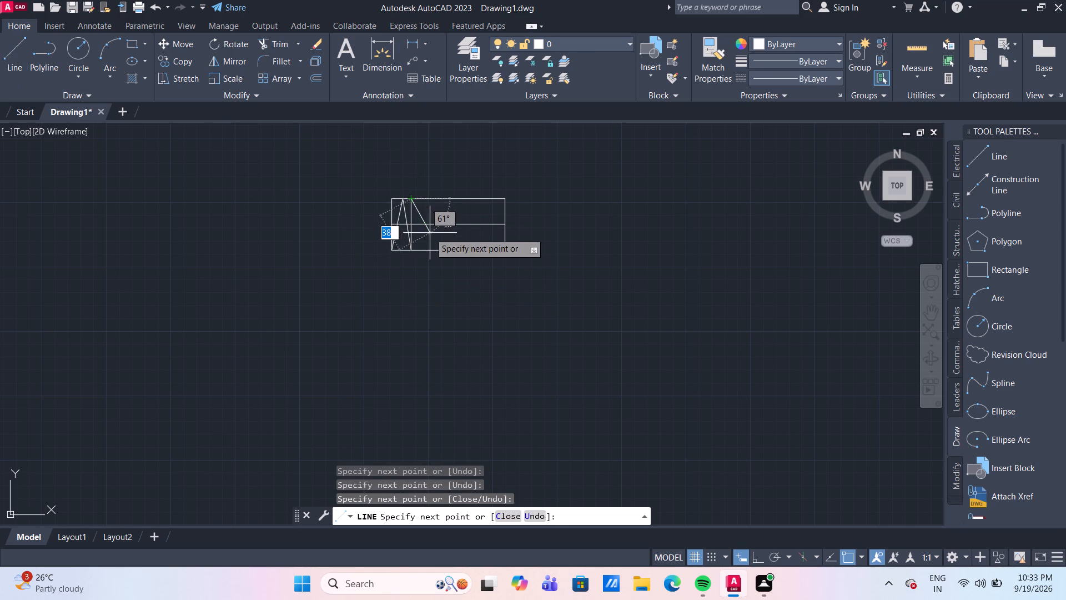
left_click(425, 248)
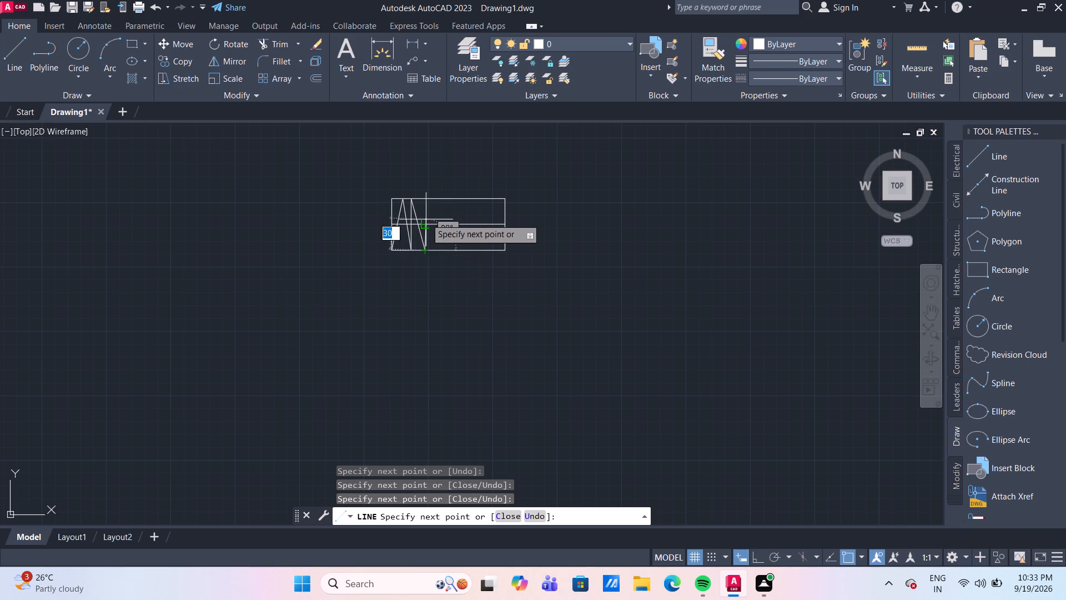
left_click(432, 195)
left_click(442, 248)
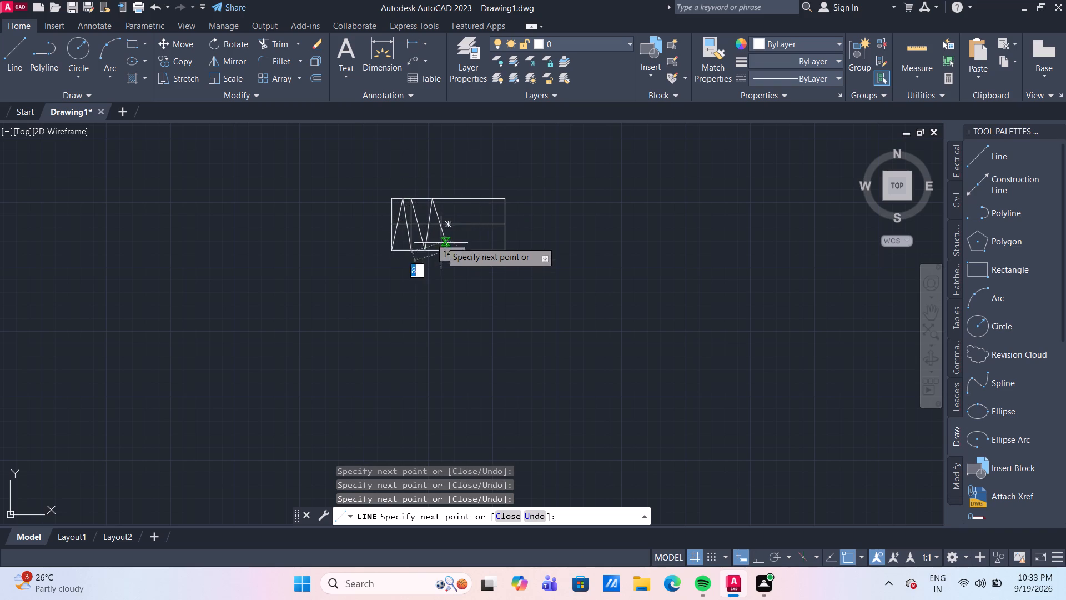
left_click(449, 200)
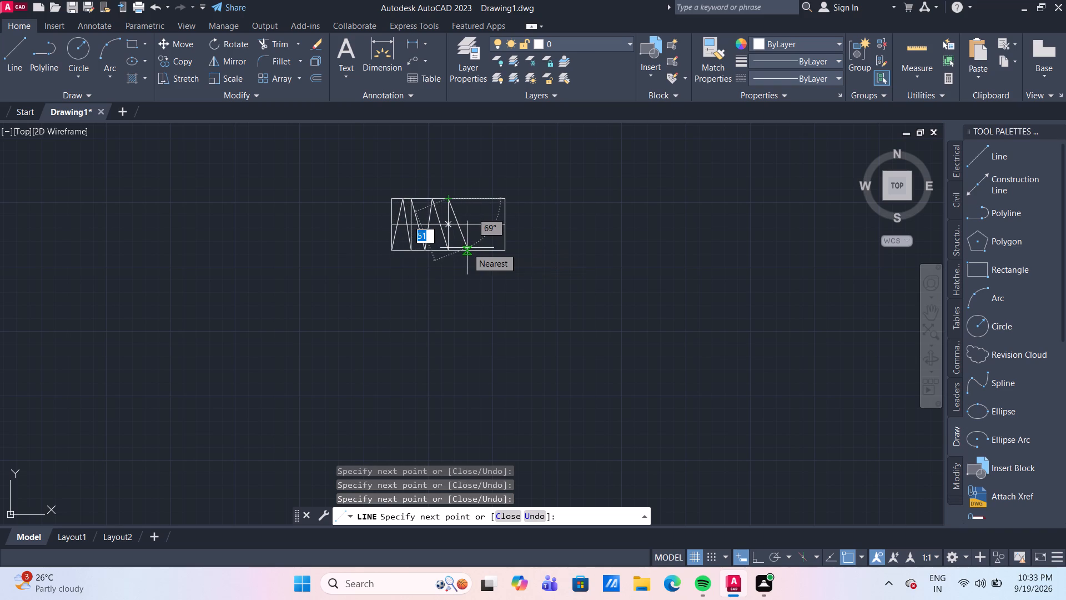
left_click(467, 248)
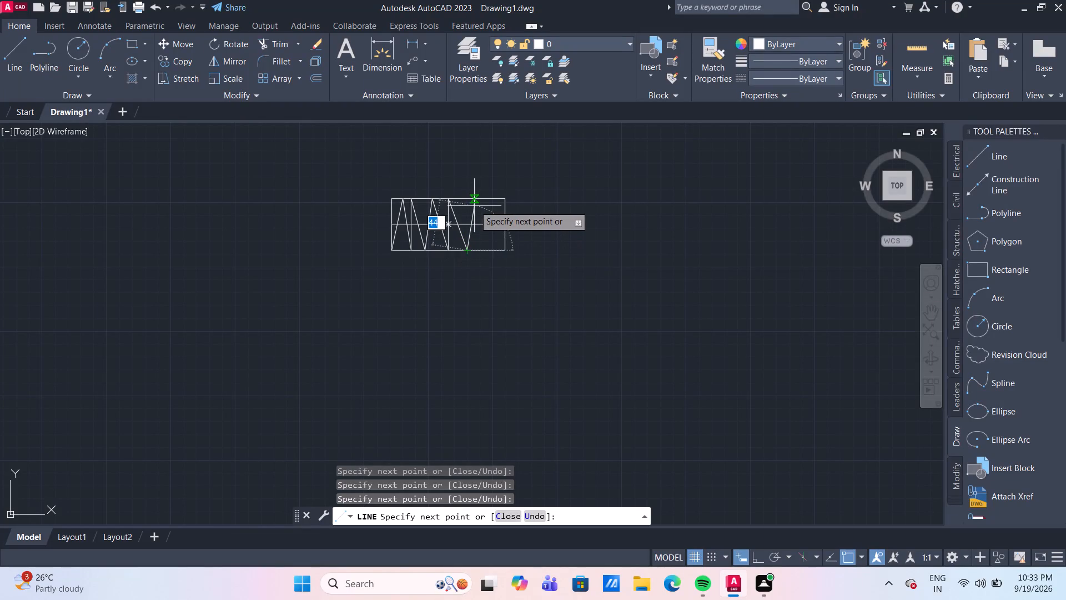
left_click(476, 199)
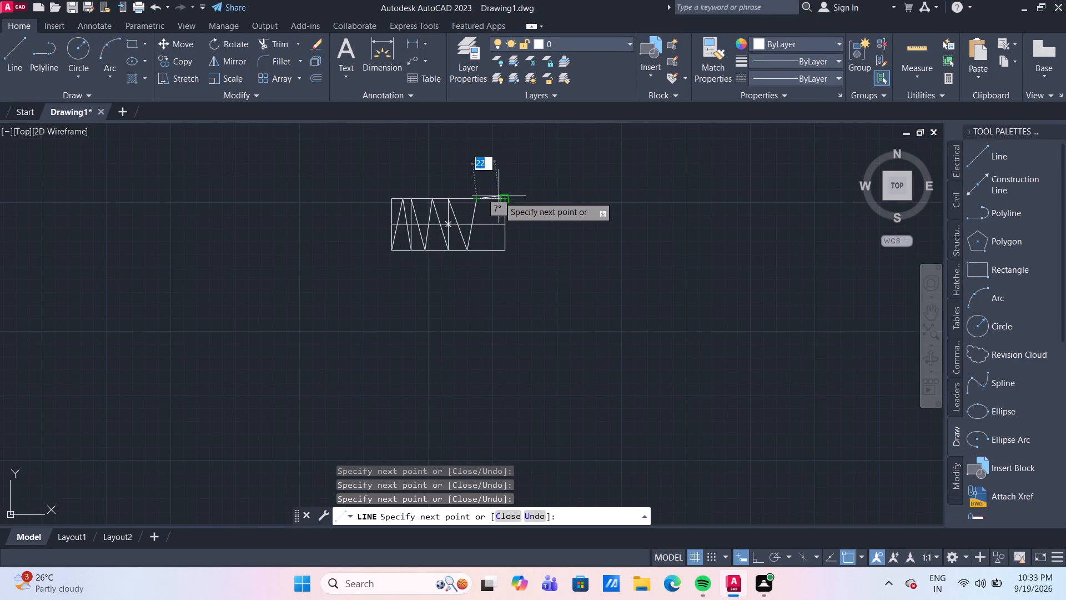
left_click(494, 195)
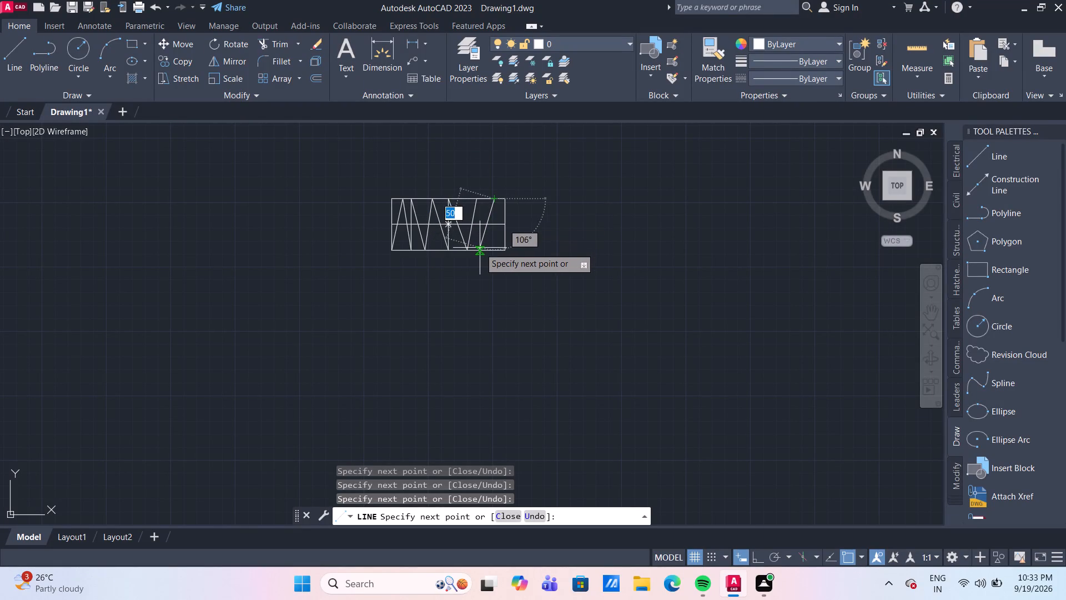
left_click(480, 248)
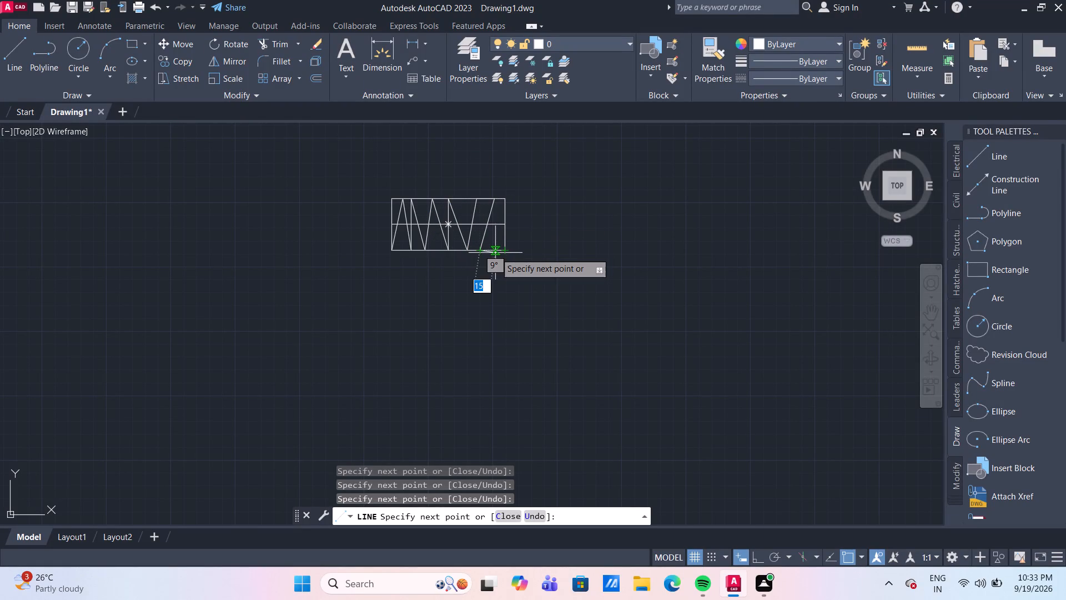
left_click(492, 253)
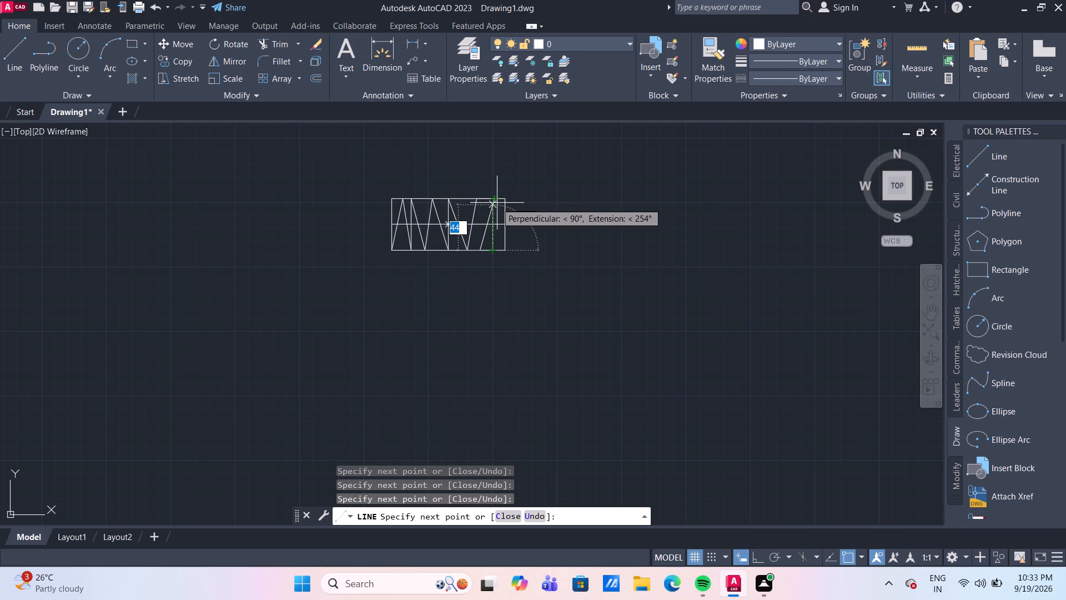
scroll(497, 203, "up", 2)
left_click(499, 196)
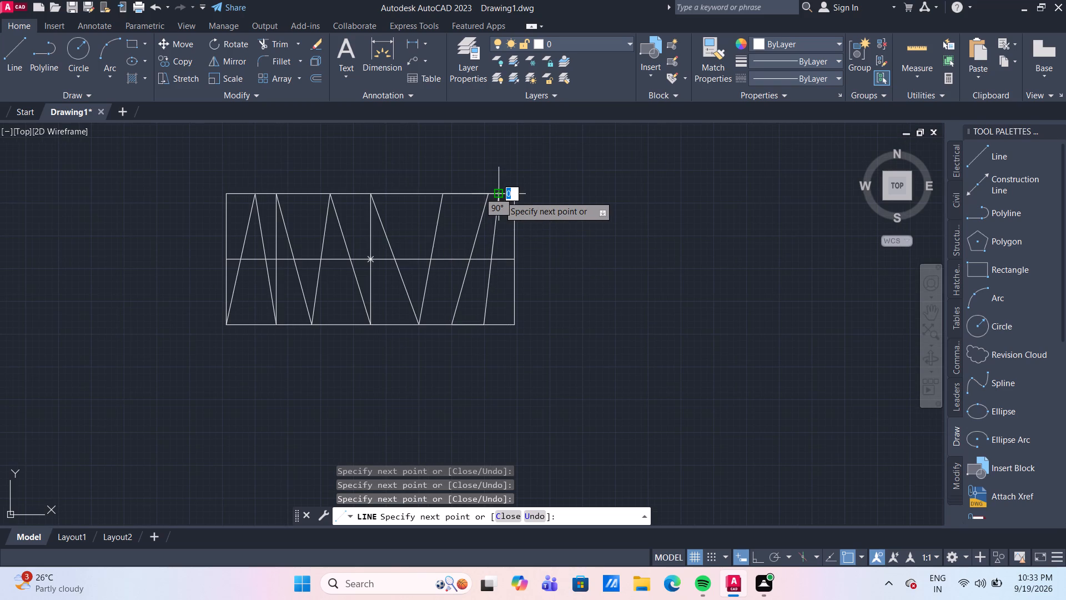
key("Escape")
Erase the vertical line near the rectangle's left end from the zigzag.
scroll(384, 243, "down", 1)
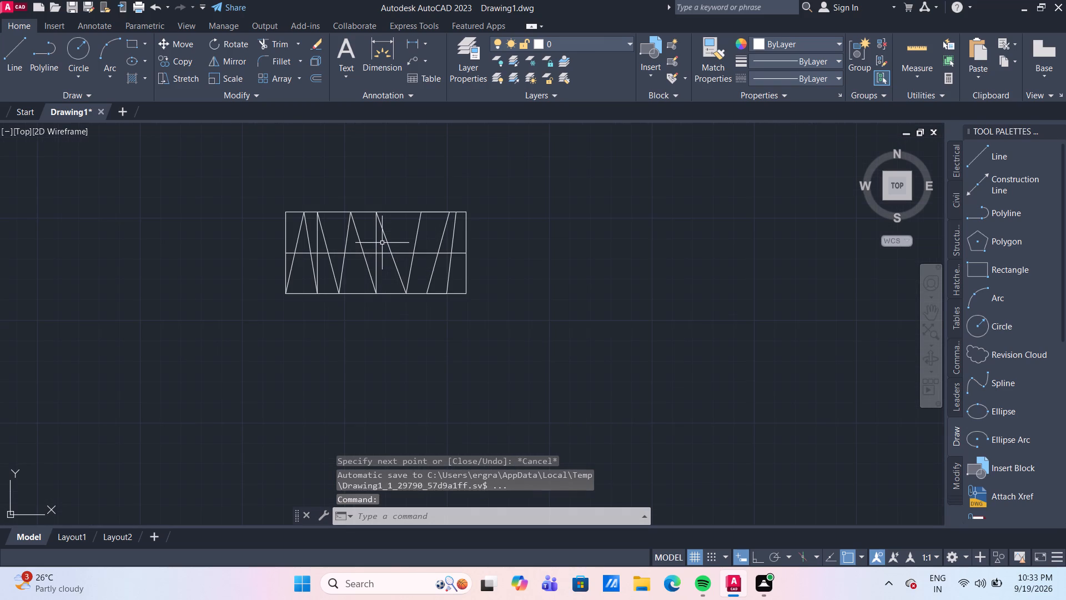
left_click(319, 244)
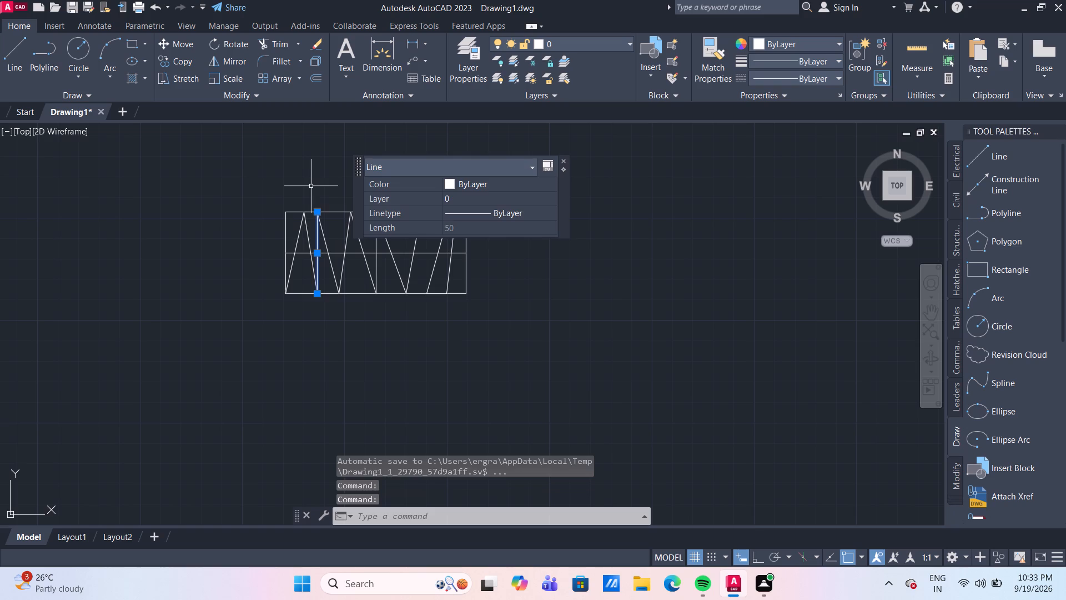
key("Delete")
Erase the rectangle outline around the zigzag, keeping the horizontal centre line.
scroll(462, 367, "down", 1)
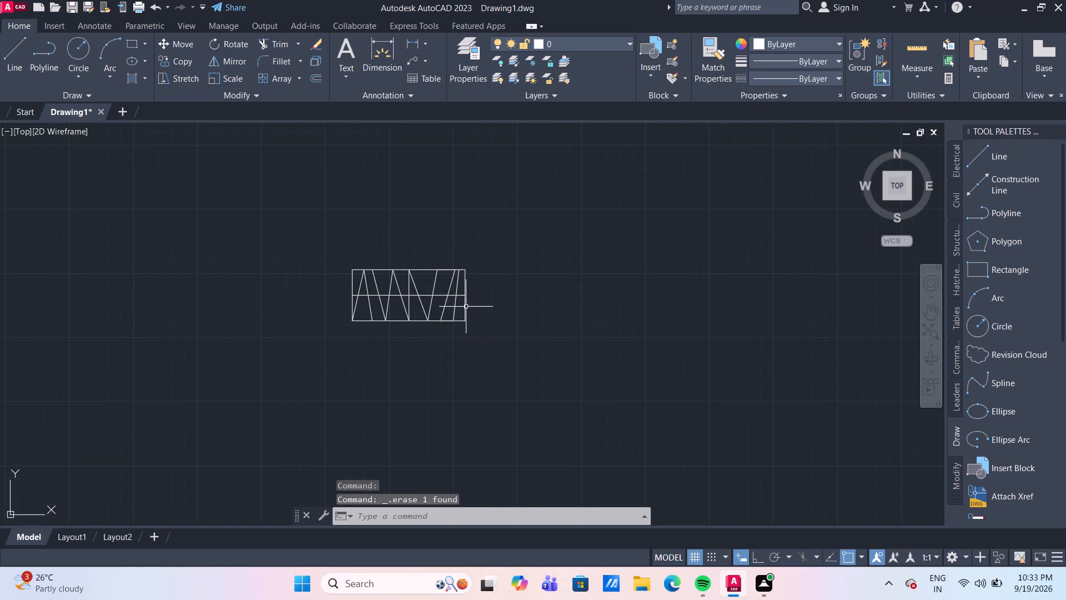
scroll(465, 323, "up", 2)
left_click(461, 296)
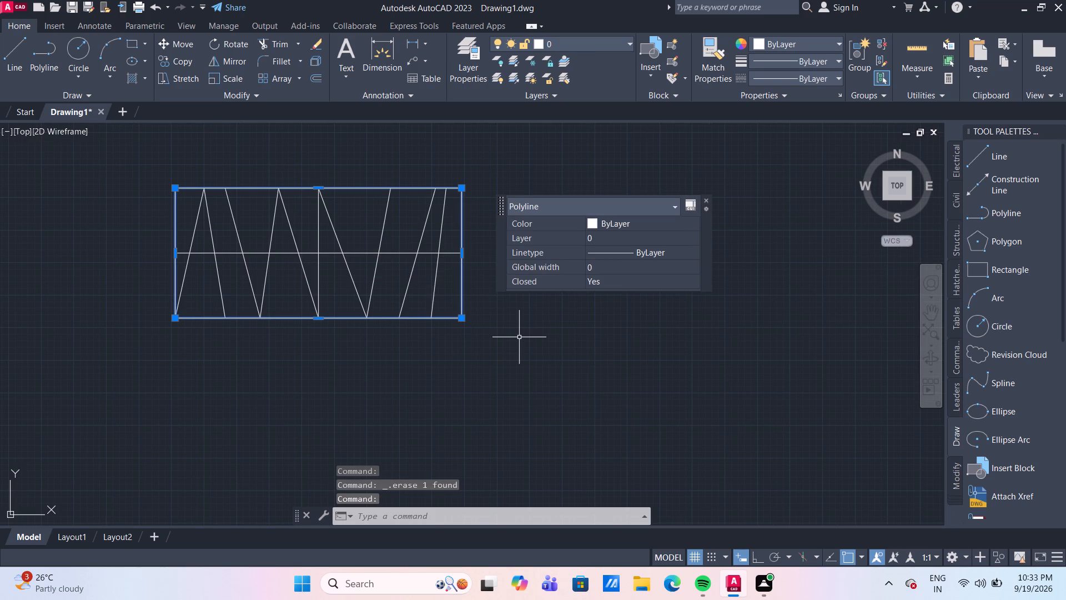
key("Delete")
Trim away the two short horizontal segments joining the slanted lines at the zigzag's right end.
scroll(521, 338, "down", 1)
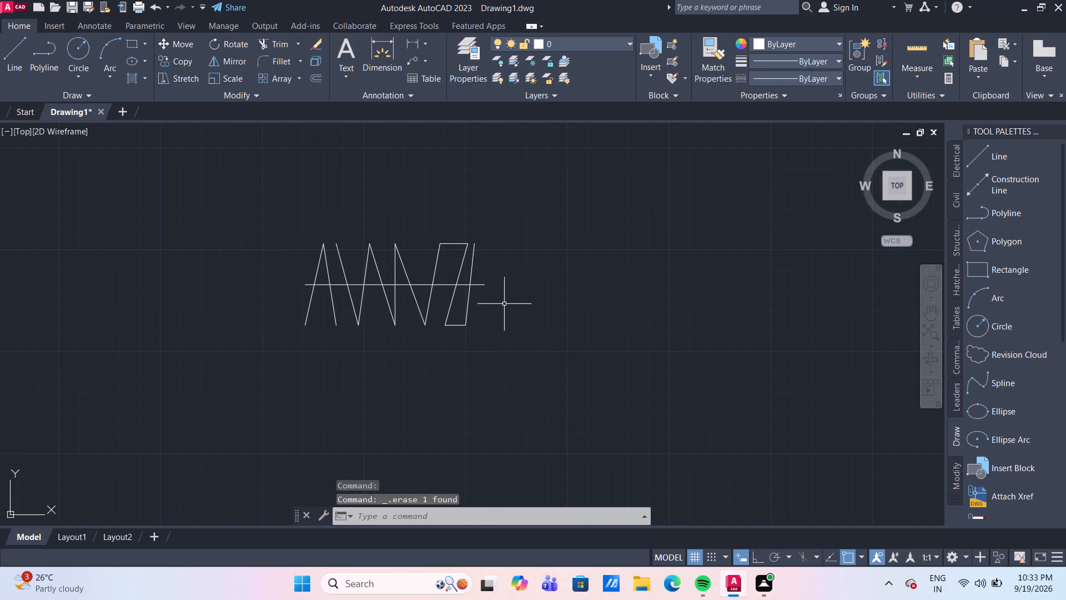
type("TR")
key("Return")
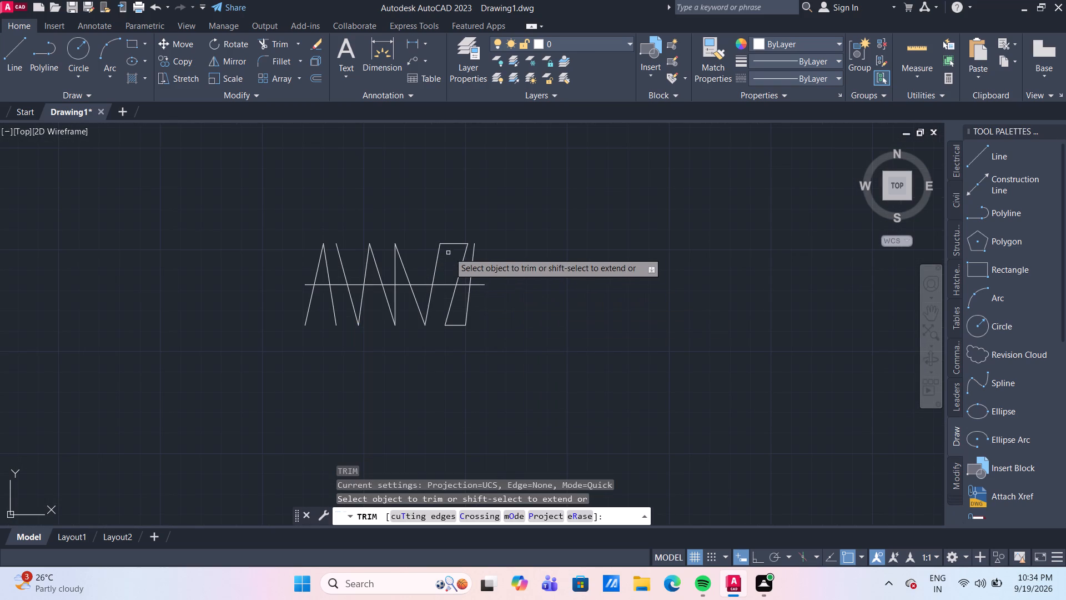
left_click(452, 245)
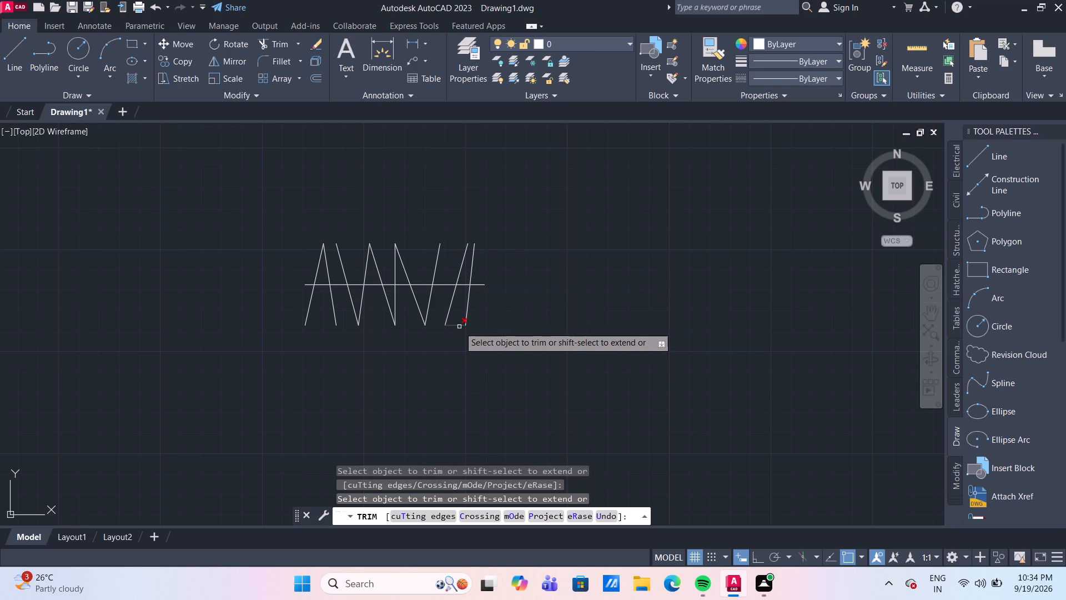
left_click(459, 327)
key("Escape")
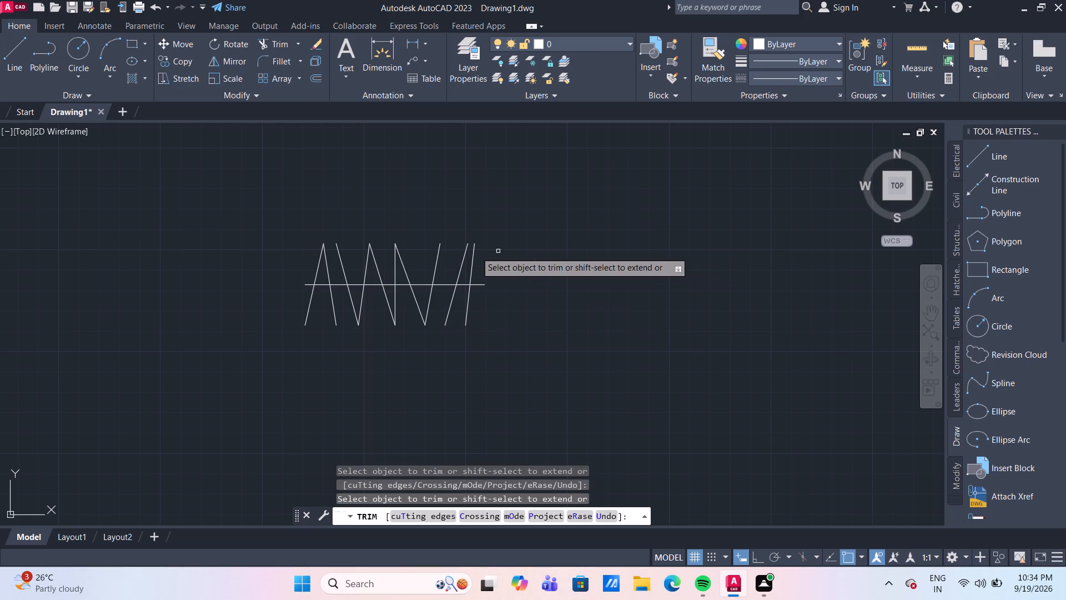
Stretch the upper end of the slanted line meeting the vertical line's top to the right, separating the two lines.
left_click(403, 263)
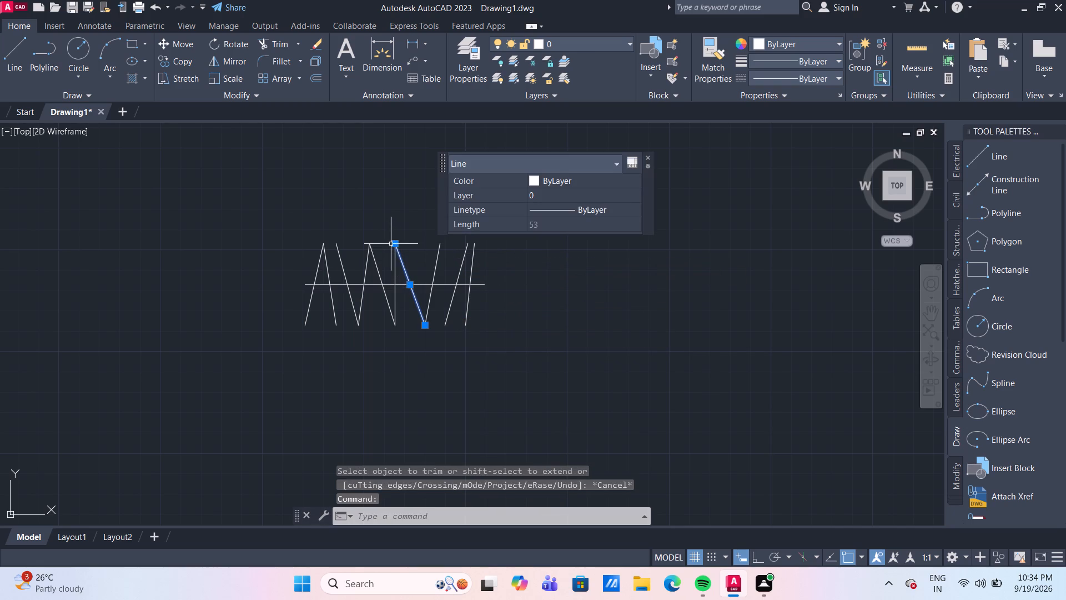
left_click(393, 244)
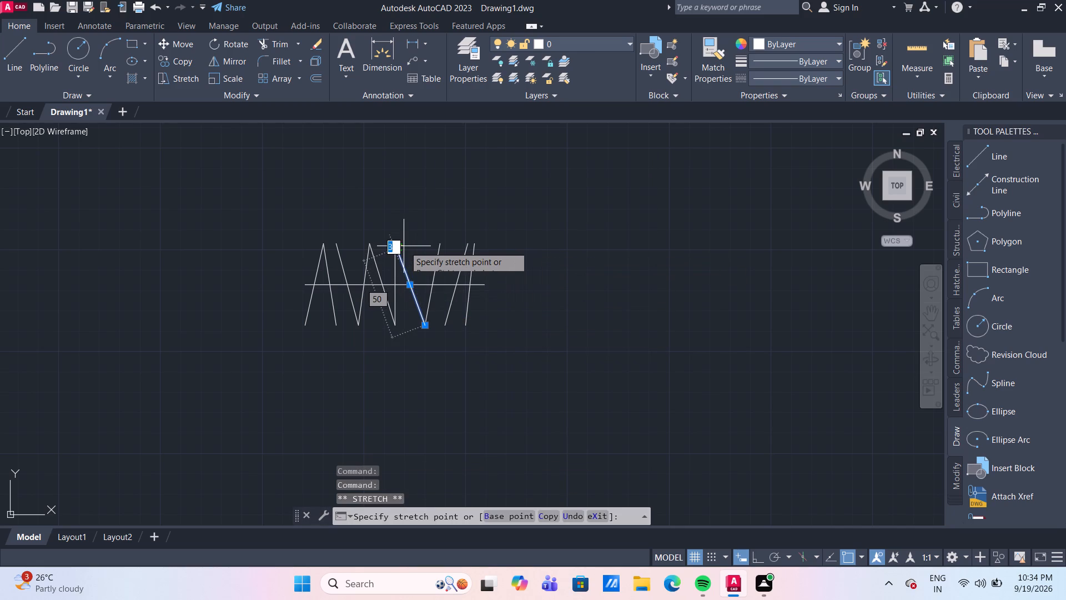
left_click(410, 246)
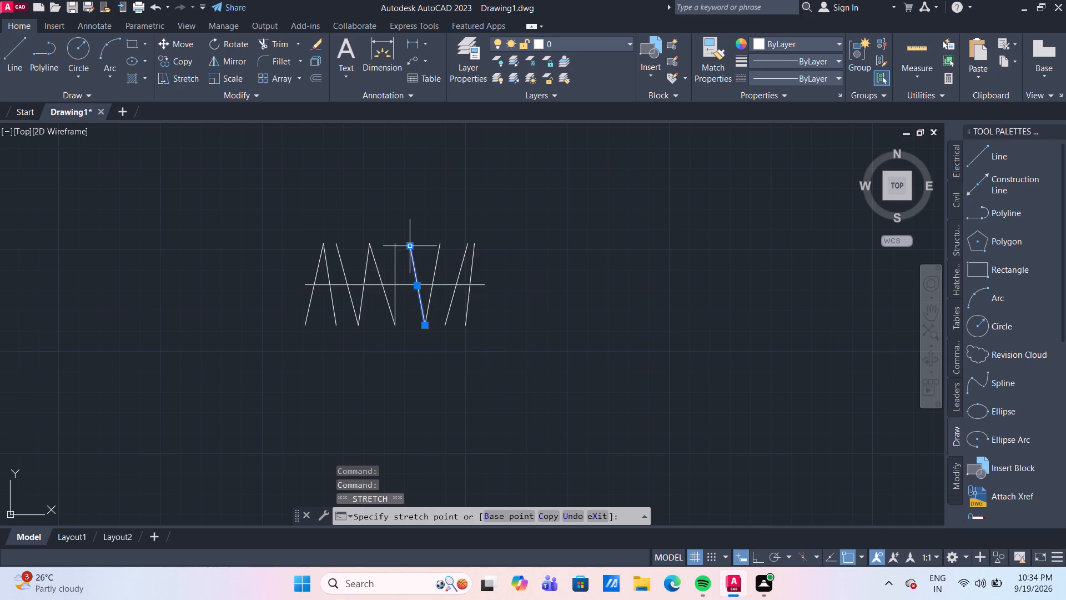
key("Escape")
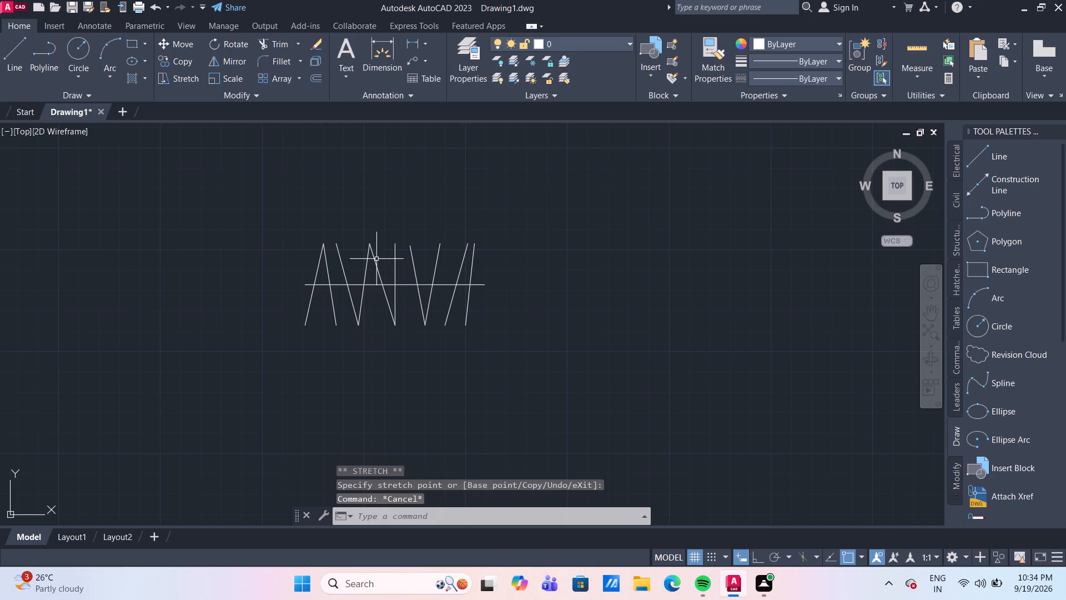
Stretch the upper end of the fourth line from the left slightly leftward and down, off the peak shared with its neighbour.
left_click(366, 271)
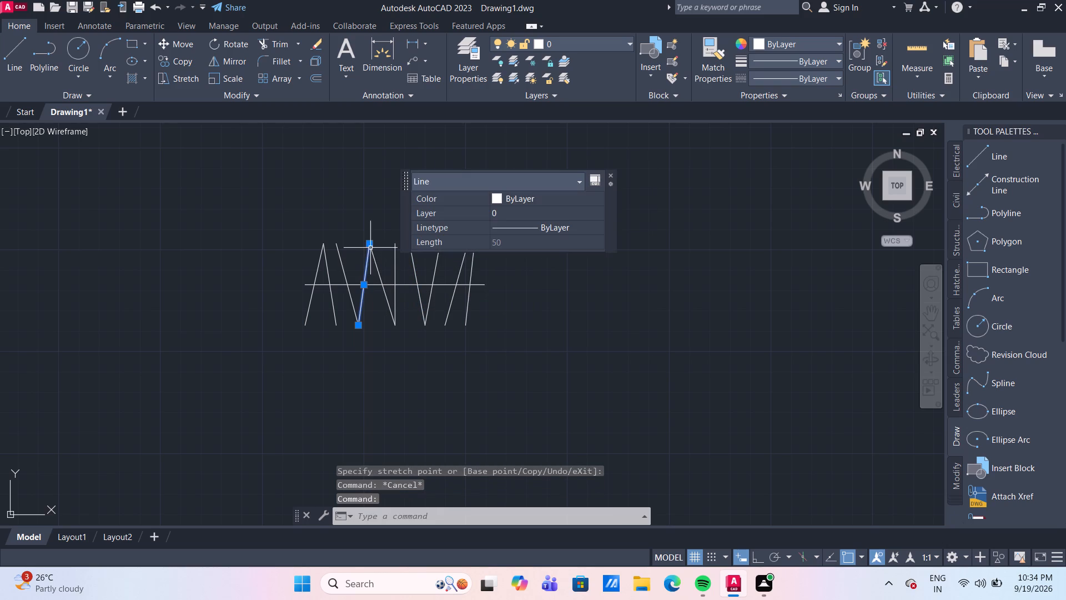
left_click_drag(371, 247, 365, 247)
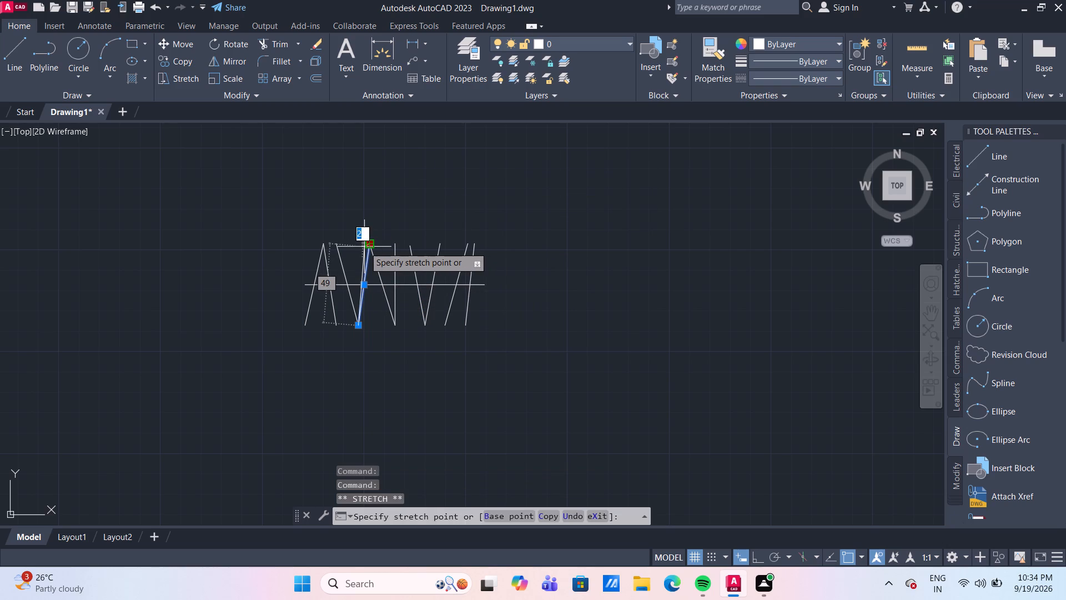
left_click(364, 247)
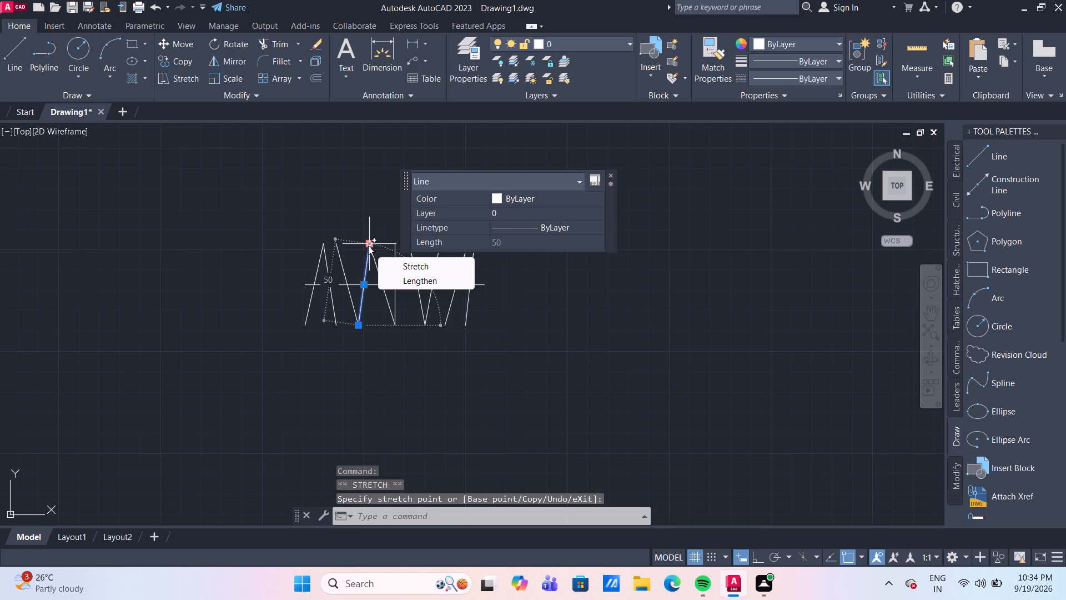
scroll(368, 246, "up", 5)
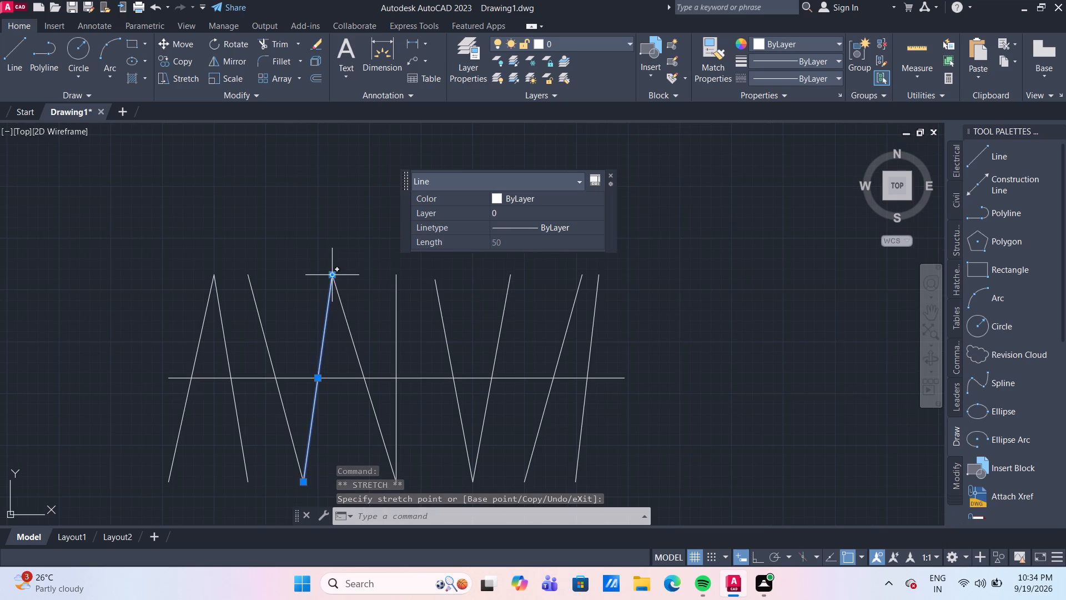
left_click(333, 275)
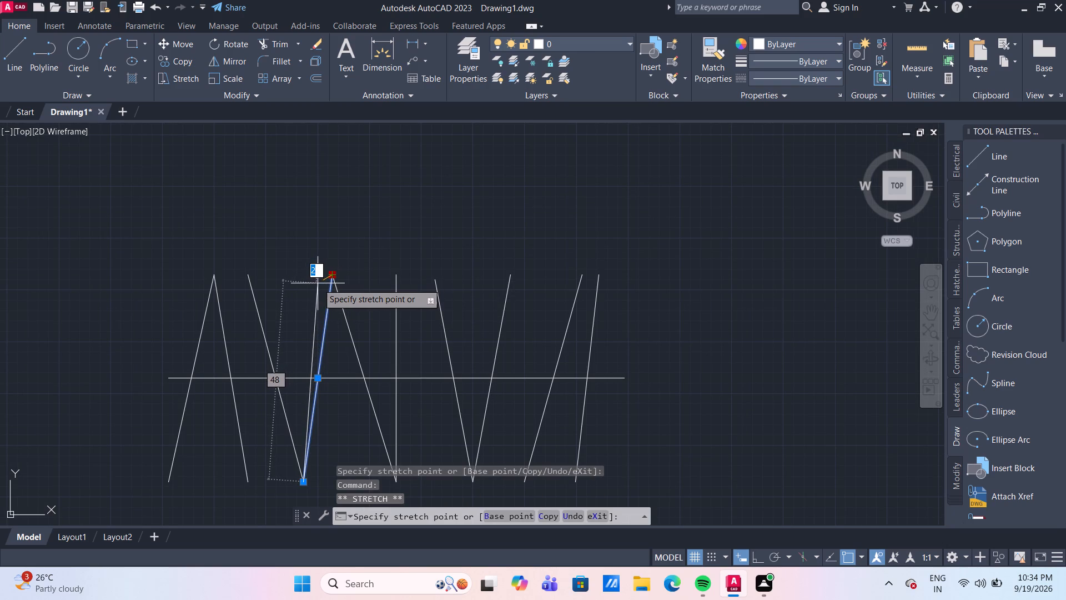
left_click(315, 283)
key("Escape")
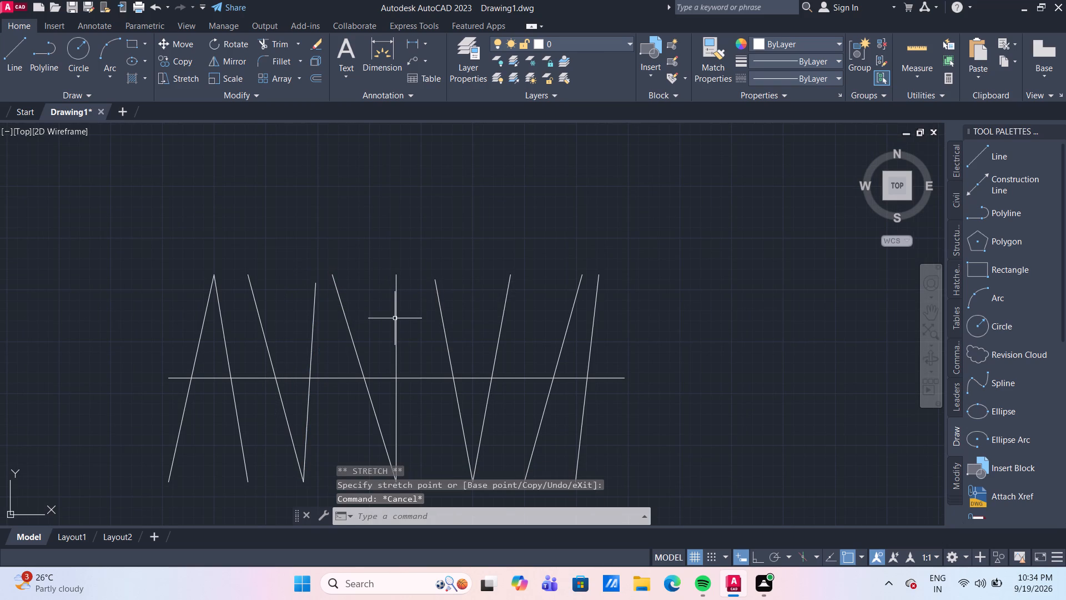
Stretch the leftmost slanted line's upper end slightly leftward and down, off the peak shared with the second line.
middle_click_drag(329, 283, 331, 256)
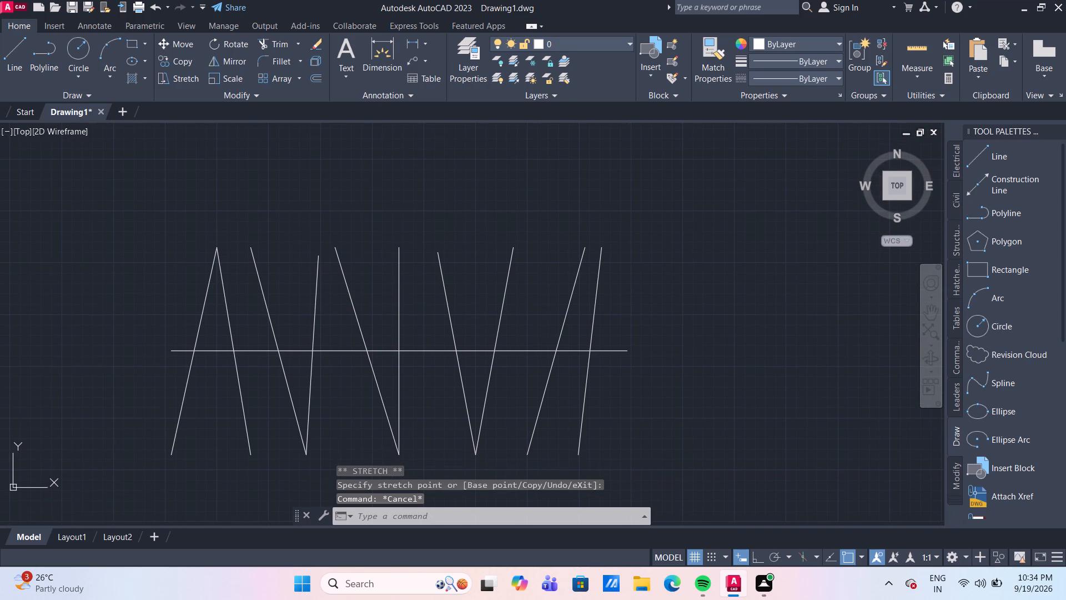
left_click(209, 287)
left_click(217, 246)
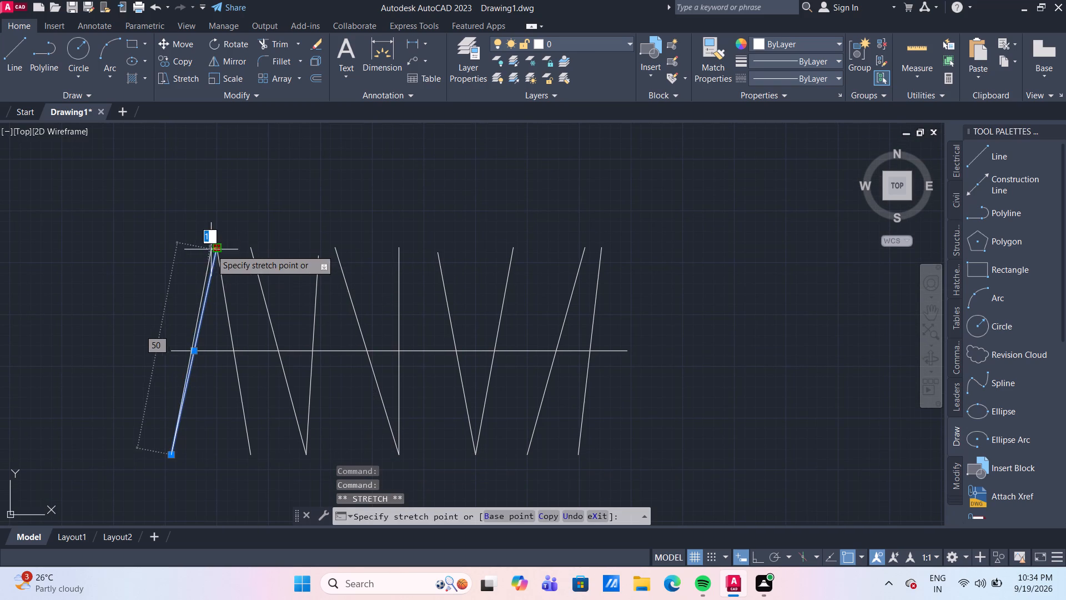
left_click(203, 252)
key("Escape")
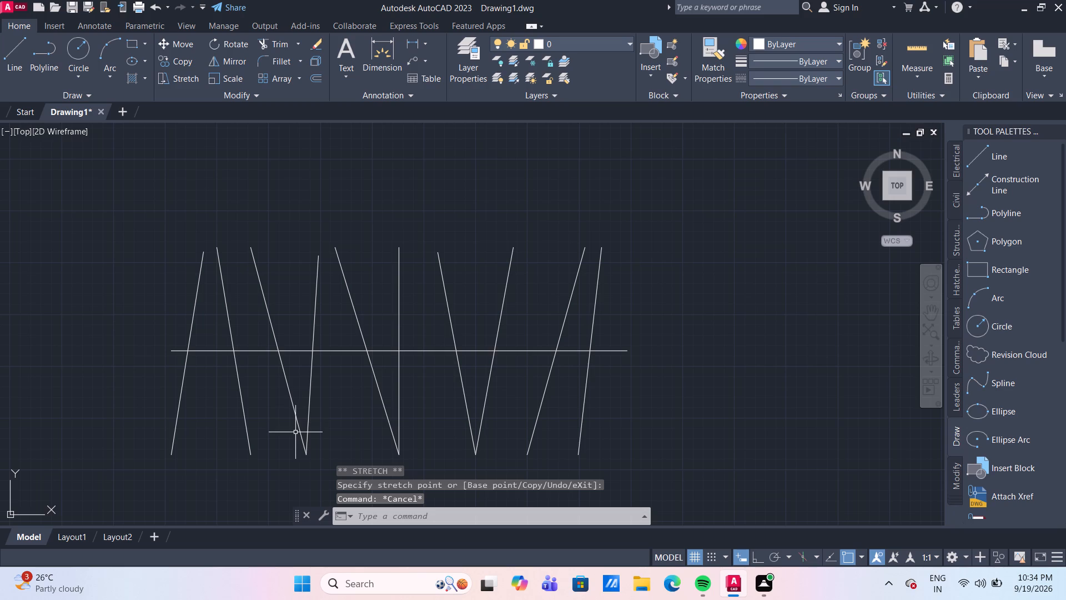
Stretch the lower end of the third slanted line from the left slightly leftward, off the point shared with the fourth line.
left_click_drag(301, 433, 308, 433)
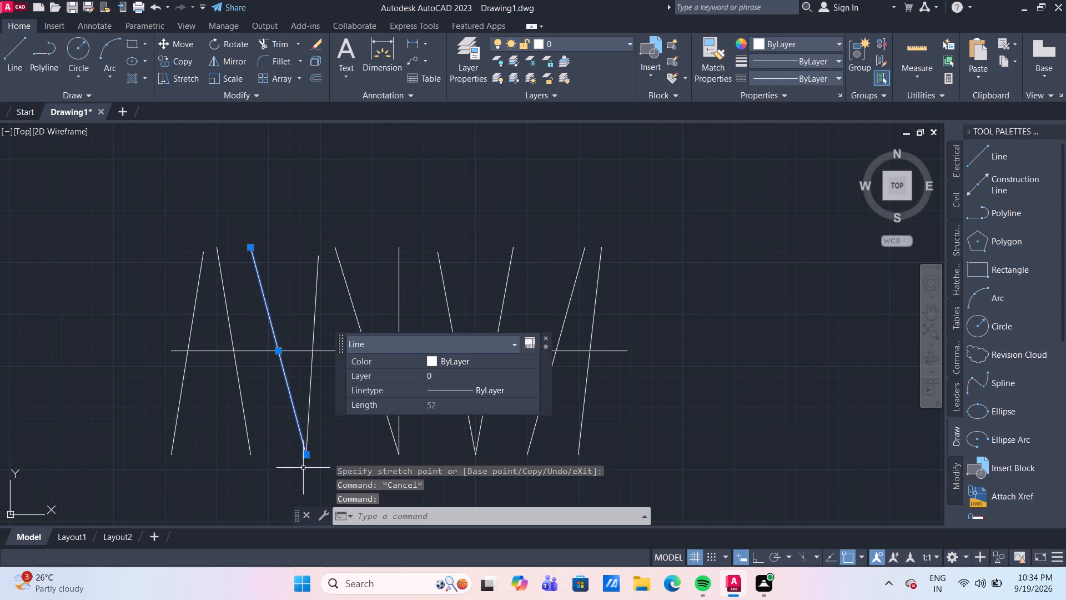
left_click(305, 457)
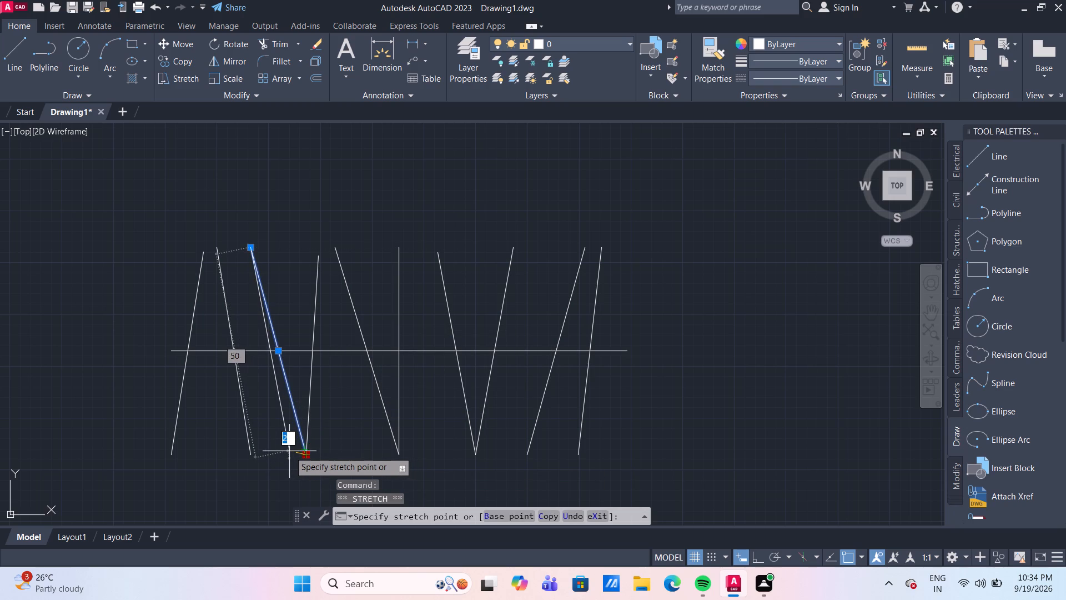
left_click(288, 455)
key("Escape")
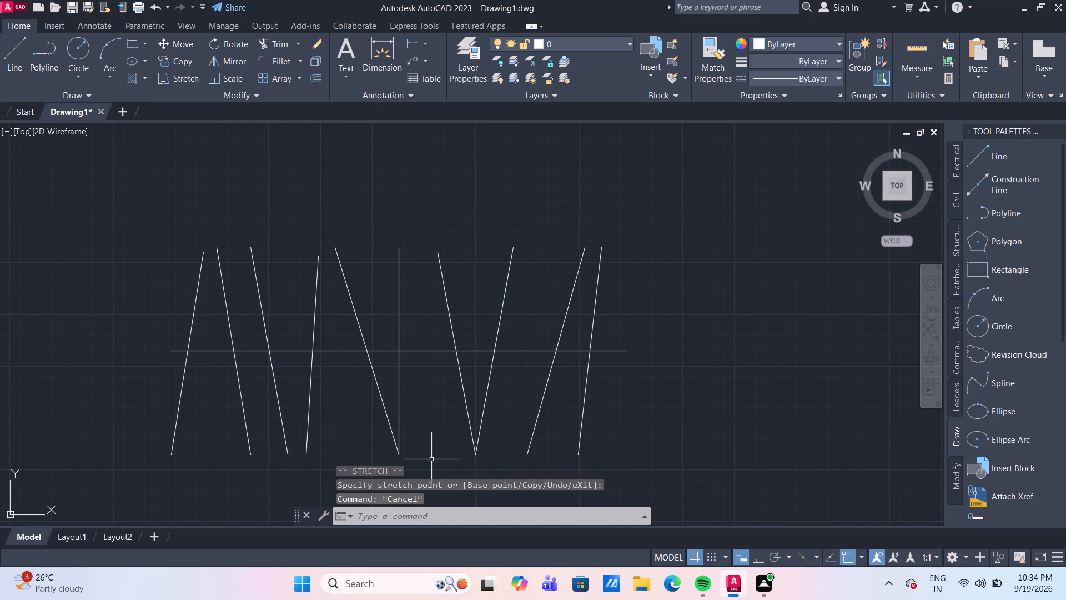
Stretch the lower end of the slanted line meeting the vertical line's bottom slightly leftward, separating the two lines.
middle_click_drag(432, 459, 421, 369)
left_click(375, 329)
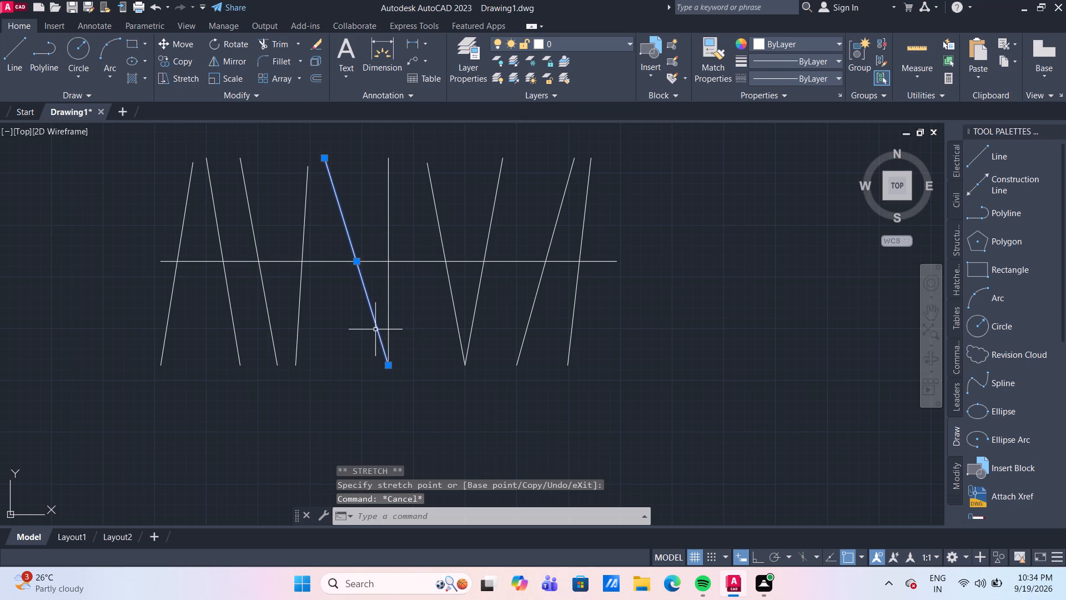
left_click(389, 368)
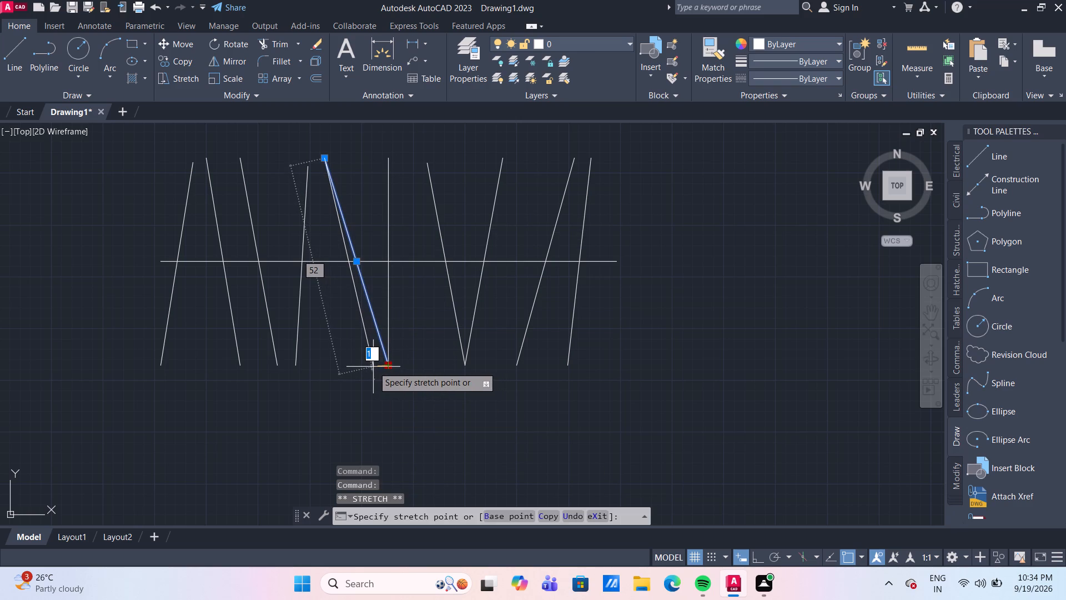
left_click(373, 367)
key("Escape")
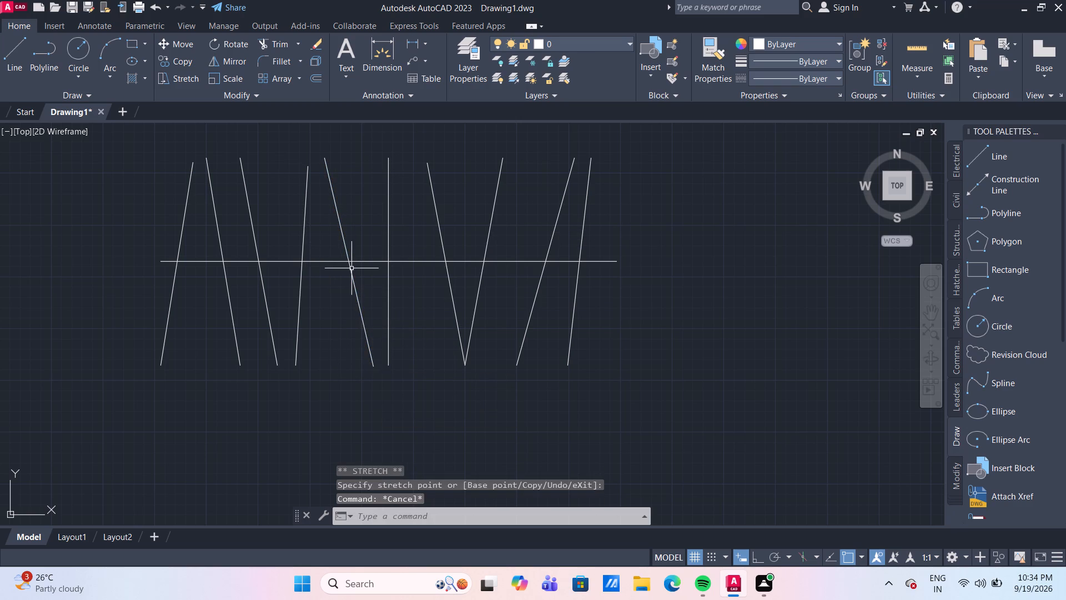
Stretch the lower end of the first slanted line after the vertical one slightly leftward, off the point shared with its neighbour.
left_click(458, 342)
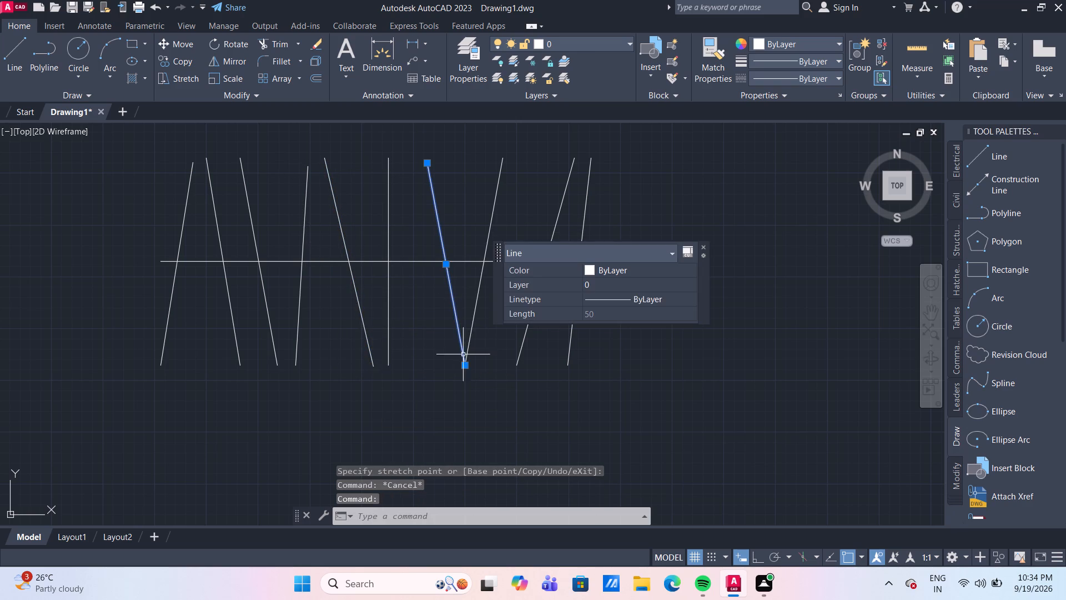
left_click(467, 367)
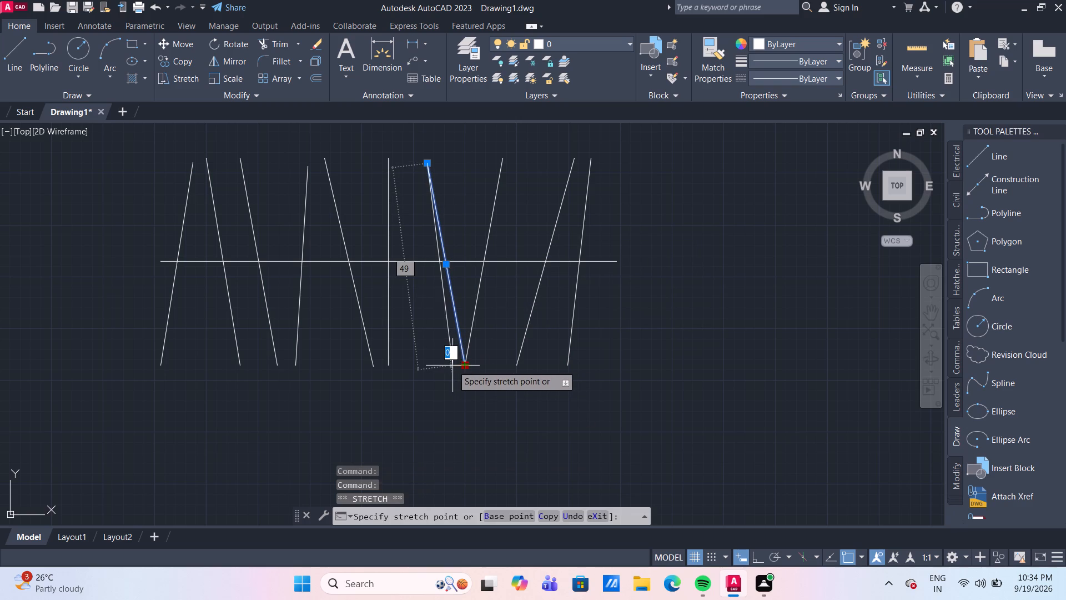
left_click(452, 366)
key("Escape")
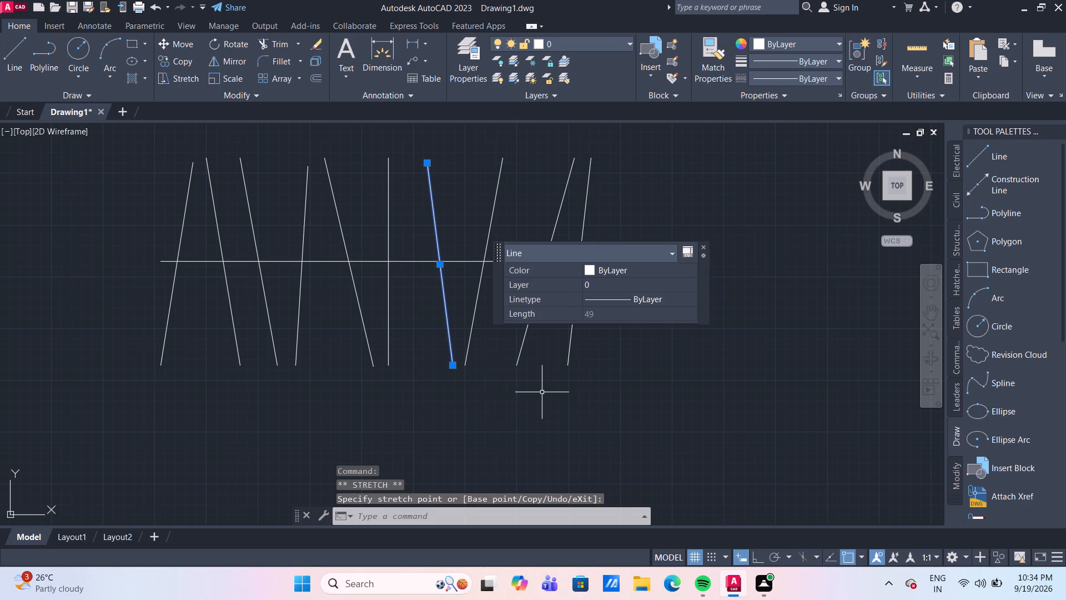
key("Escape")
Copy the whole wardrobe symbol, rod and hanger lines, into the upper-right corner of the lower-right bedroom.
scroll(547, 393, "down", 2)
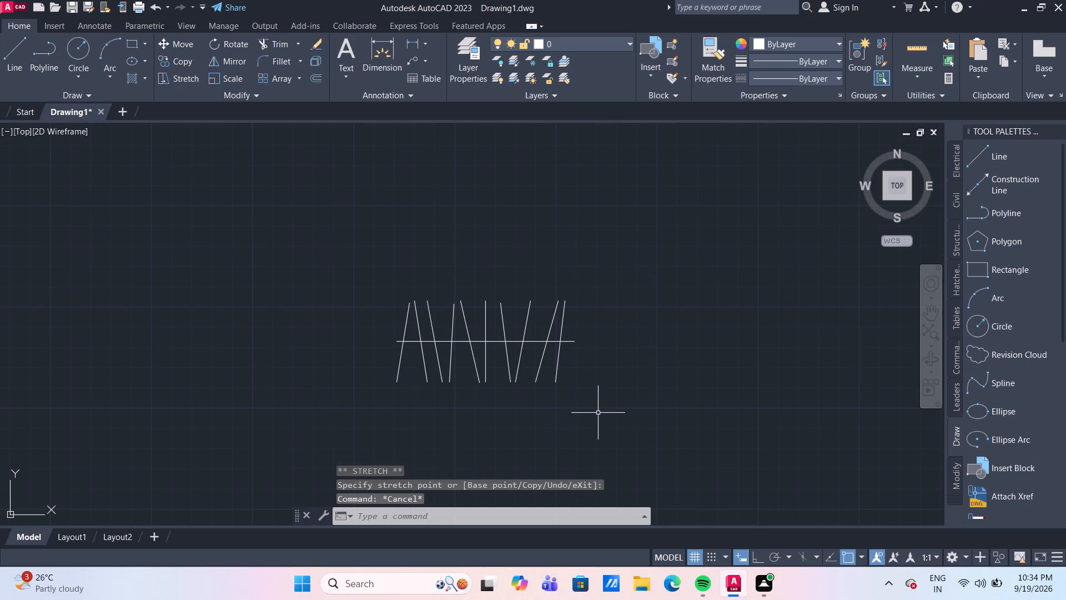
left_click_drag(597, 412, 577, 381)
left_click(370, 258)
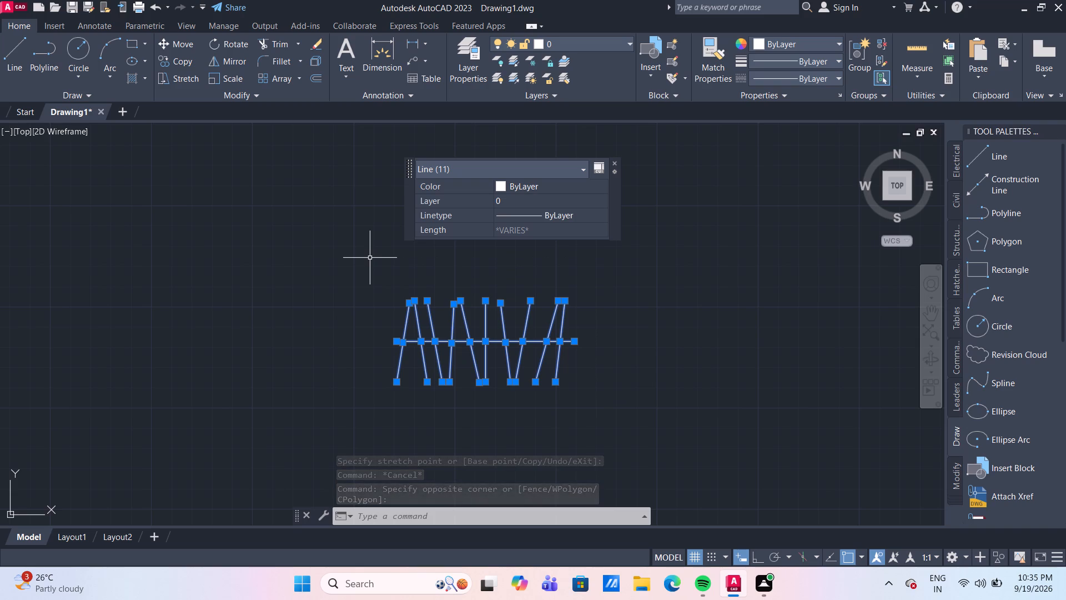
scroll(174, 218, "down", 5)
middle_click_drag(185, 283, 385, 344)
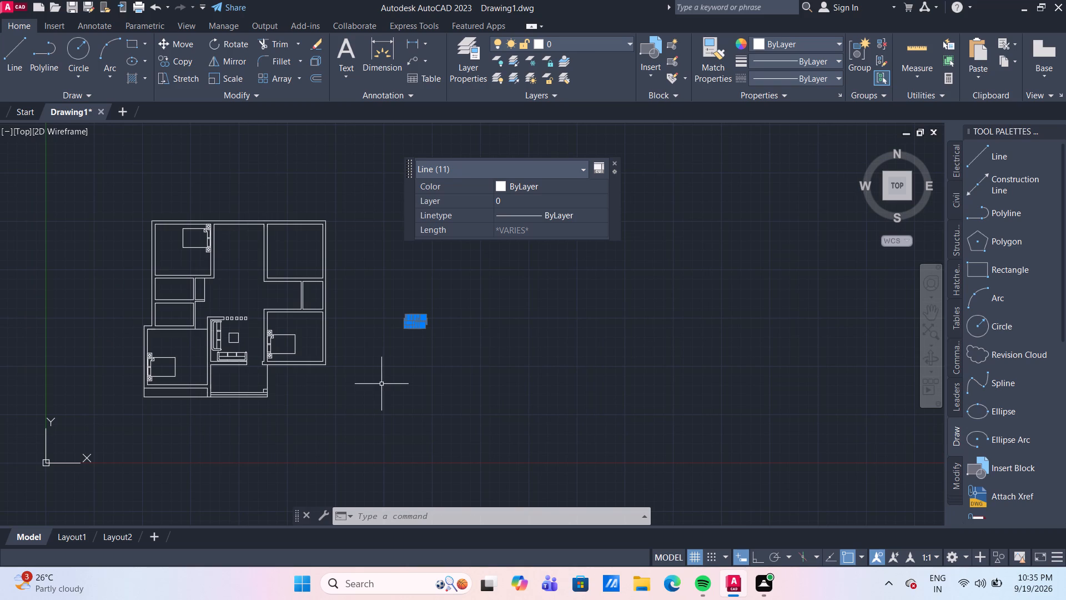
scroll(412, 358, "up", 3)
middle_click_drag(476, 381, 485, 437)
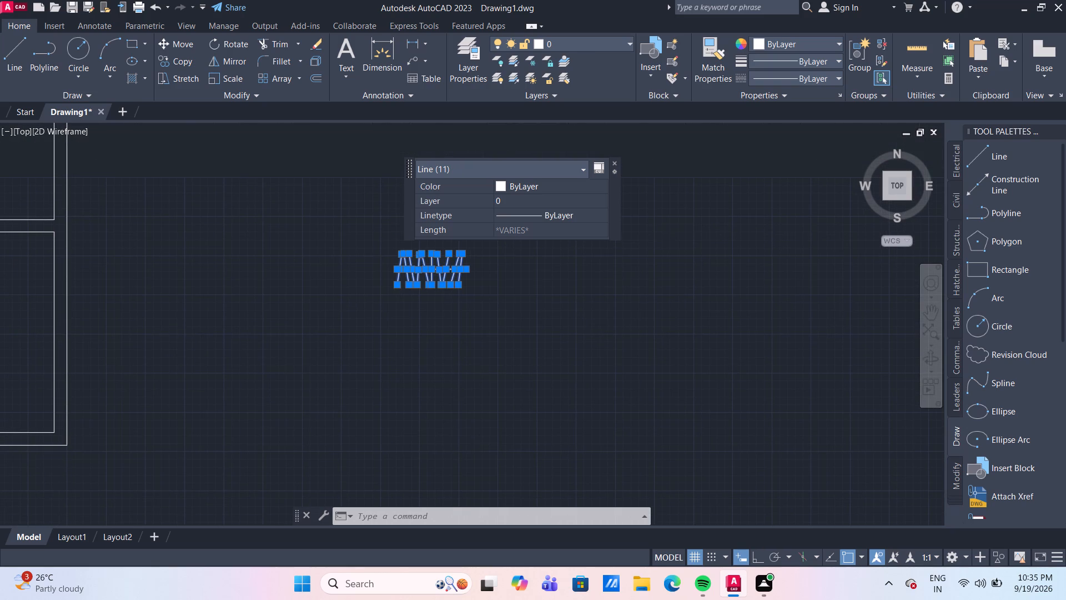
type("CO")
key("Return")
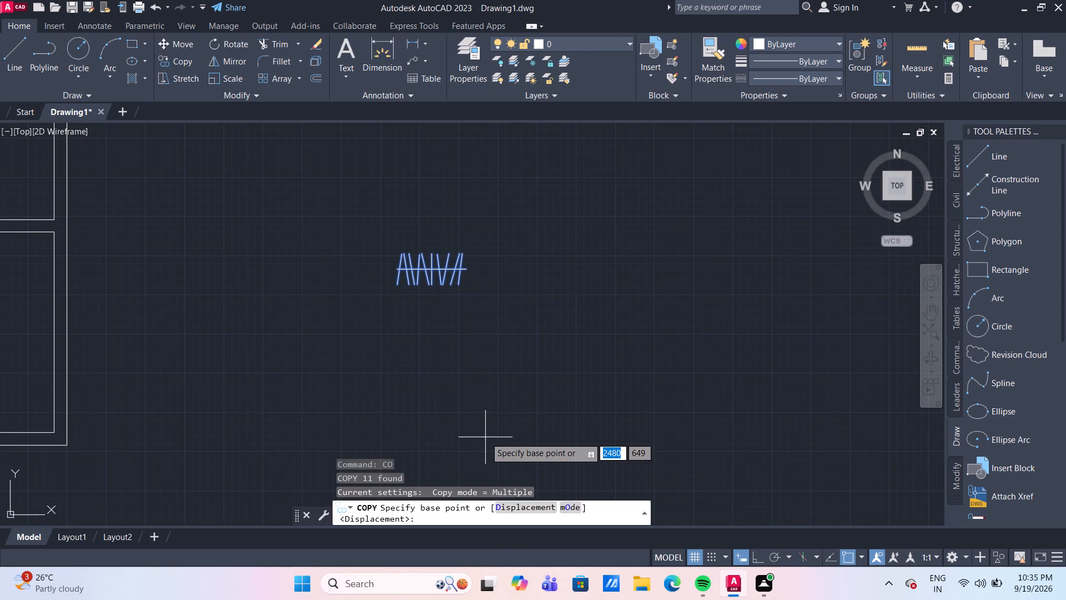
scroll(475, 428, "down", 1)
middle_click_drag(310, 369, 343, 376)
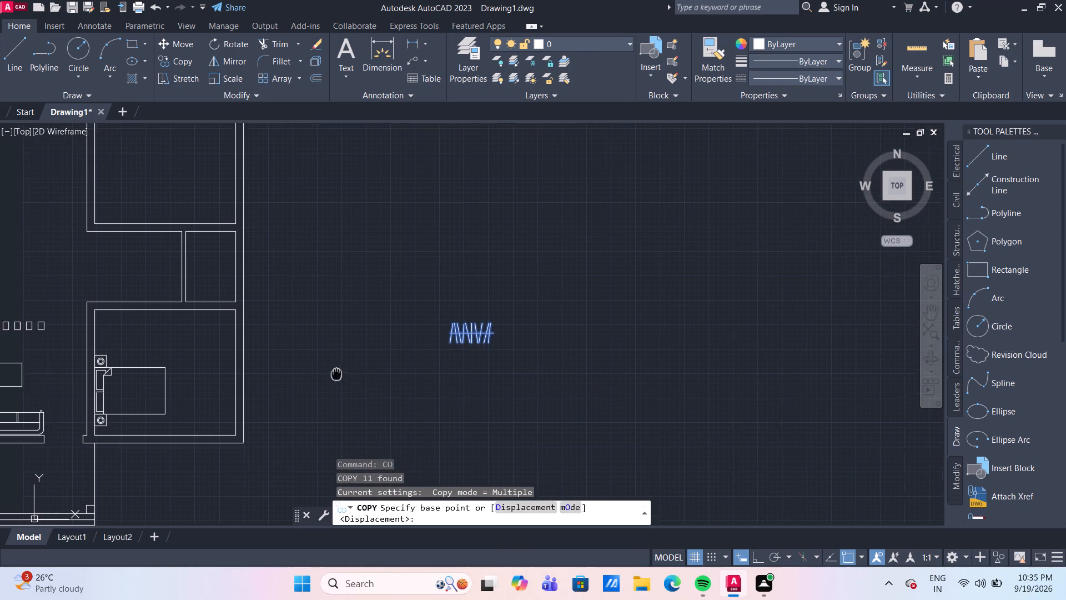
middle_click_drag(343, 376, 454, 379)
scroll(656, 368, "up", 1)
scroll(551, 315, "up", 1)
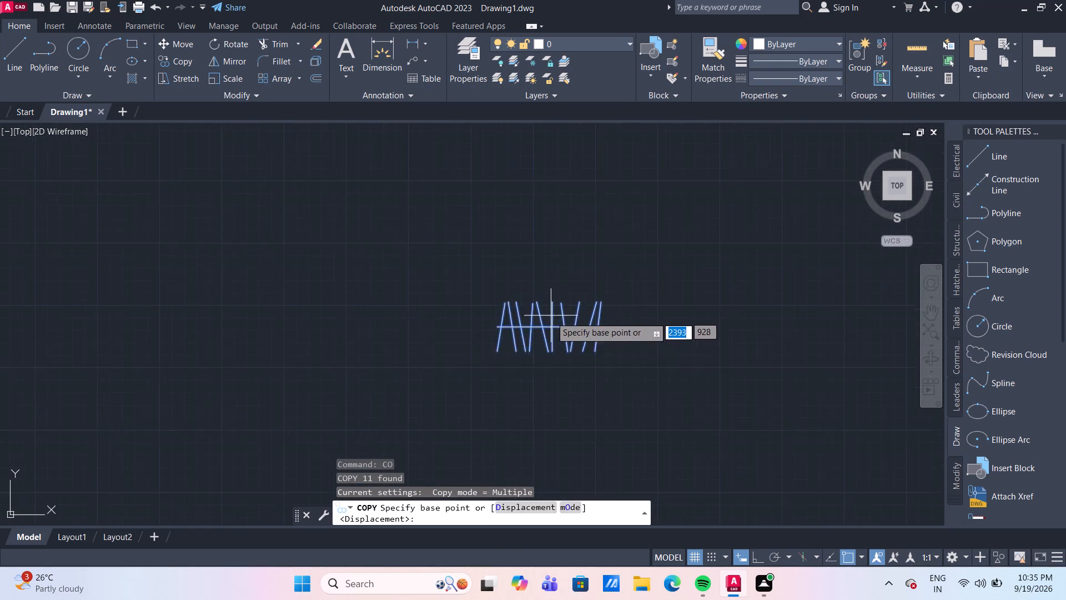
scroll(551, 317, "up", 1)
left_click(550, 336)
scroll(357, 319, "down", 1)
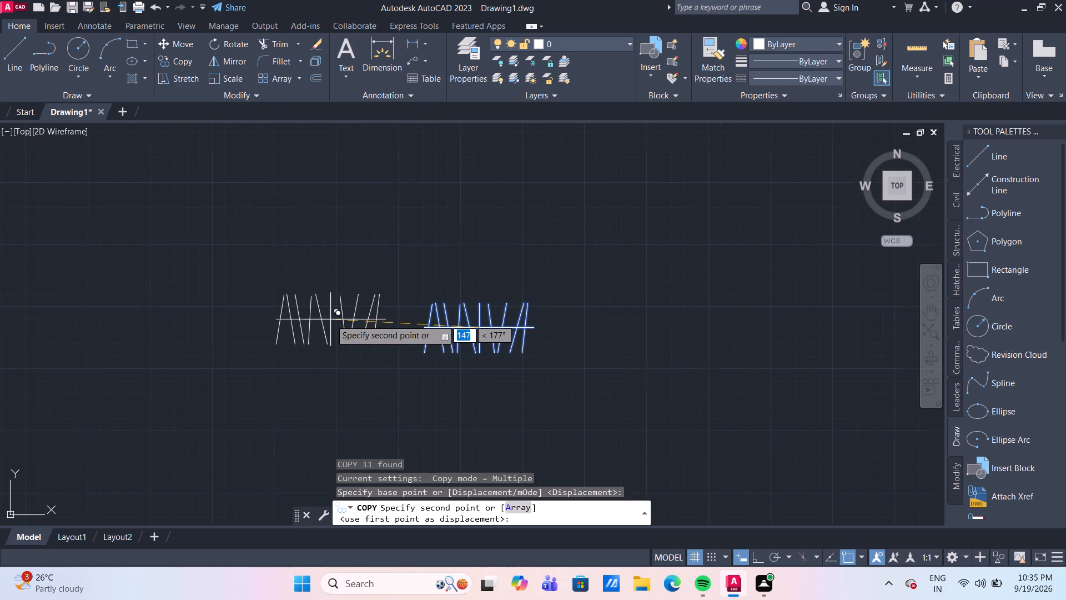
middle_click_drag(330, 319, 537, 287)
scroll(379, 298, "down", 1)
scroll(288, 289, "down", 1)
middle_click_drag(288, 289, 354, 311)
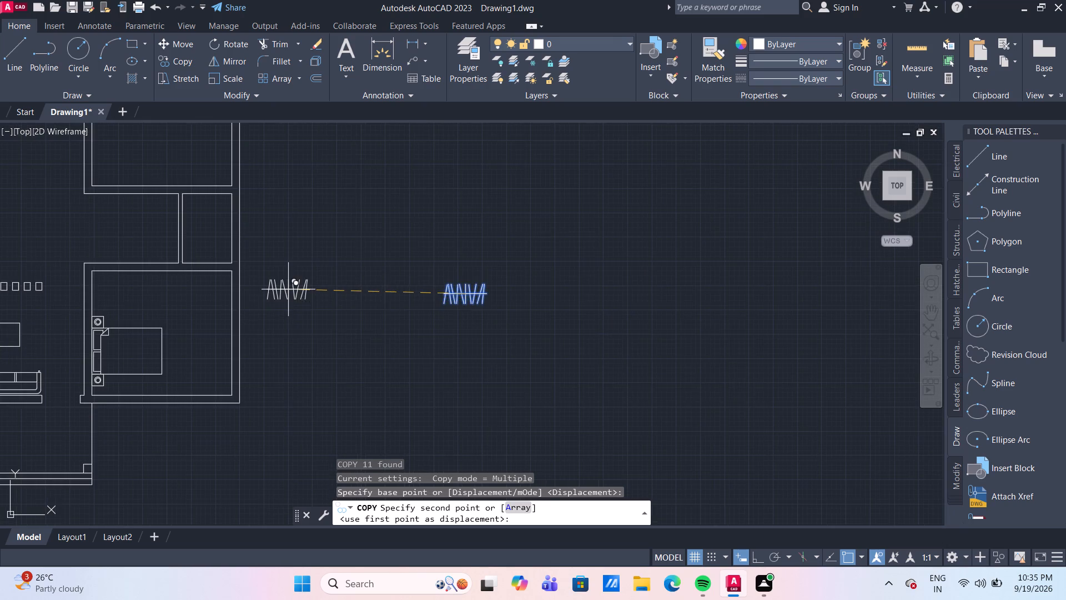
middle_click_drag(354, 311, 468, 317)
middle_click(542, 287)
scroll(411, 317, "up", 1)
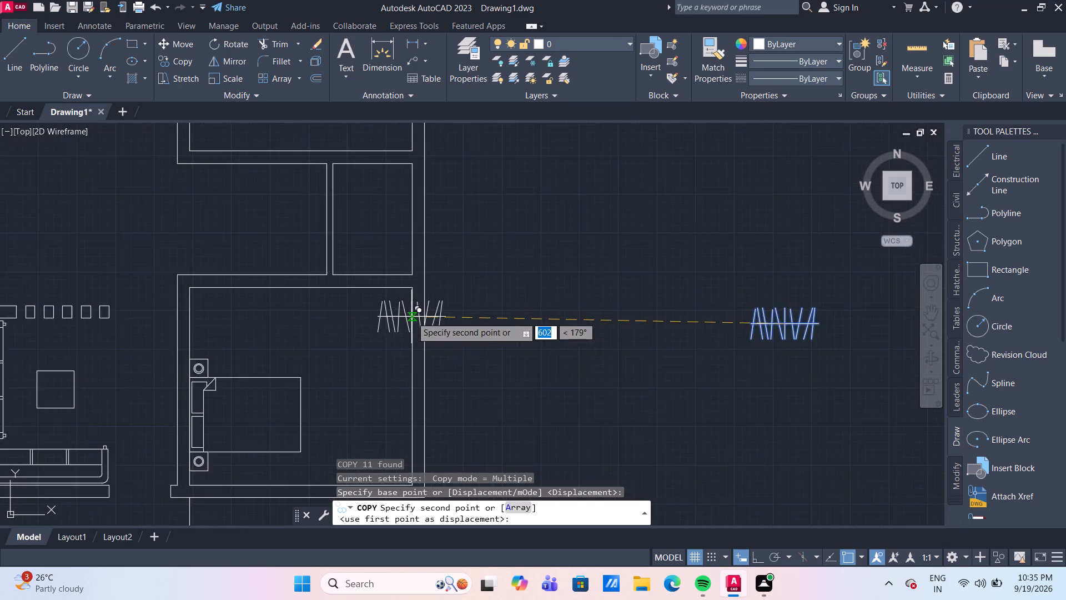
scroll(411, 317, "up", 2)
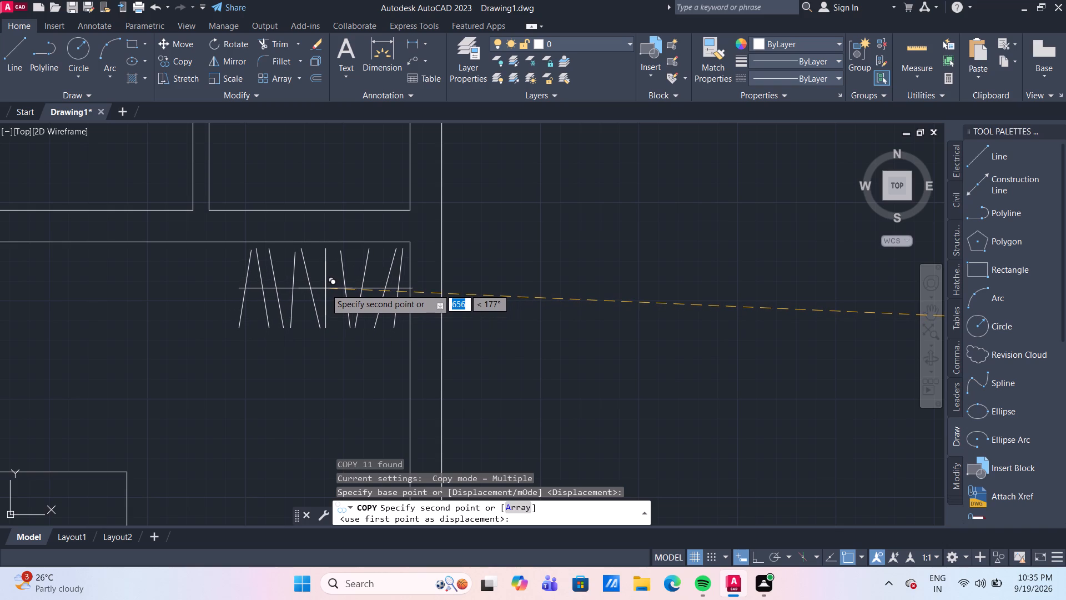
left_click(327, 288)
Place another copy of the wardrobe symbol in the lower-left corner of the upper-left bedroom.
scroll(279, 312, "down", 3)
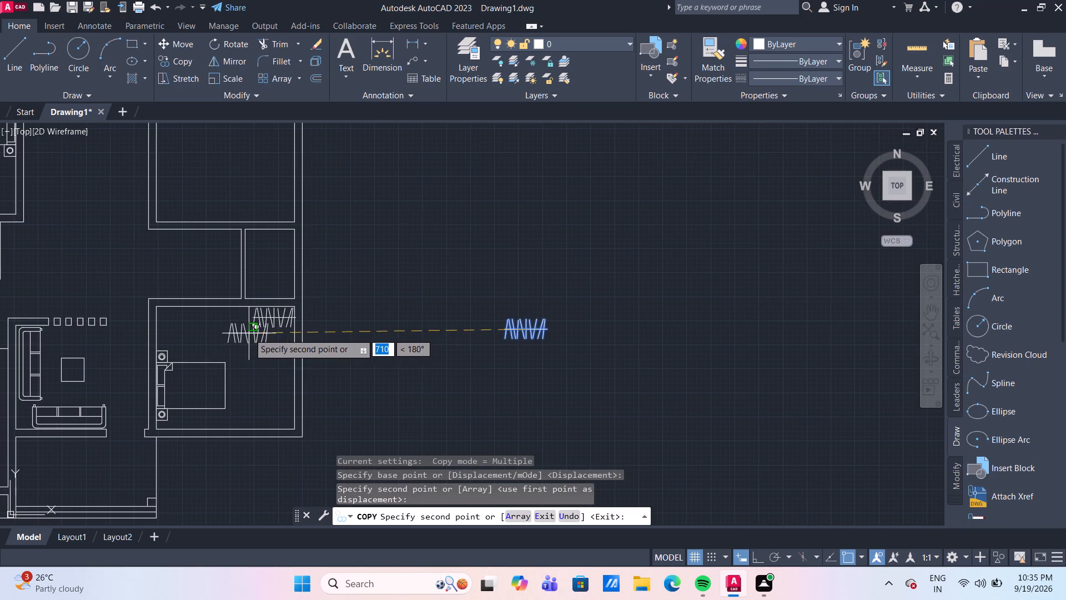
middle_click_drag(238, 356, 373, 337)
scroll(331, 301, "down", 3)
scroll(267, 276, "up", 1)
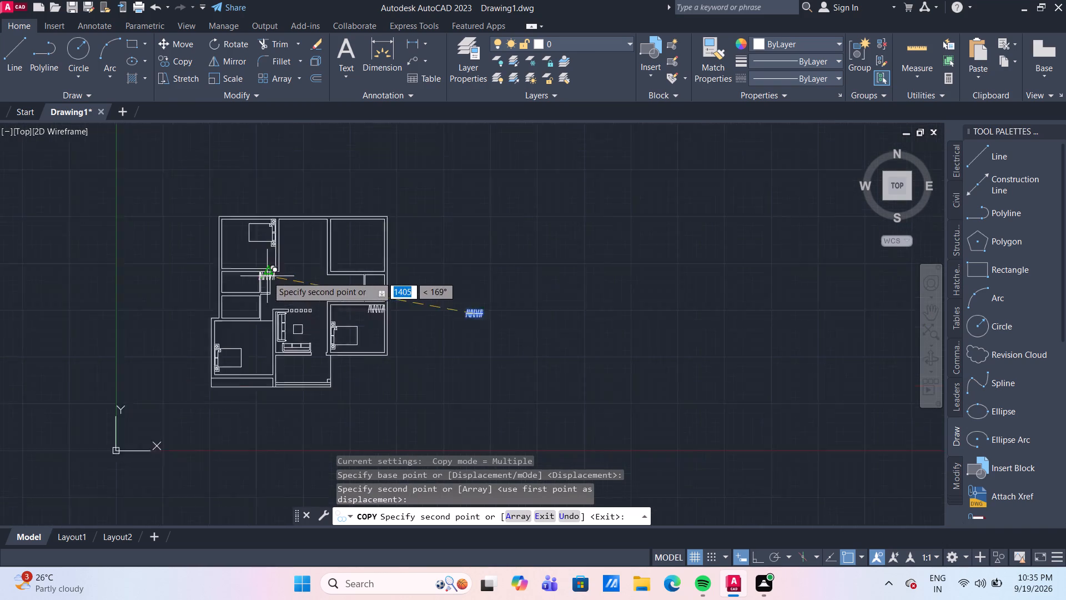
scroll(267, 276, "up", 2)
scroll(209, 246, "up", 3)
middle_click_drag(226, 240, 353, 280)
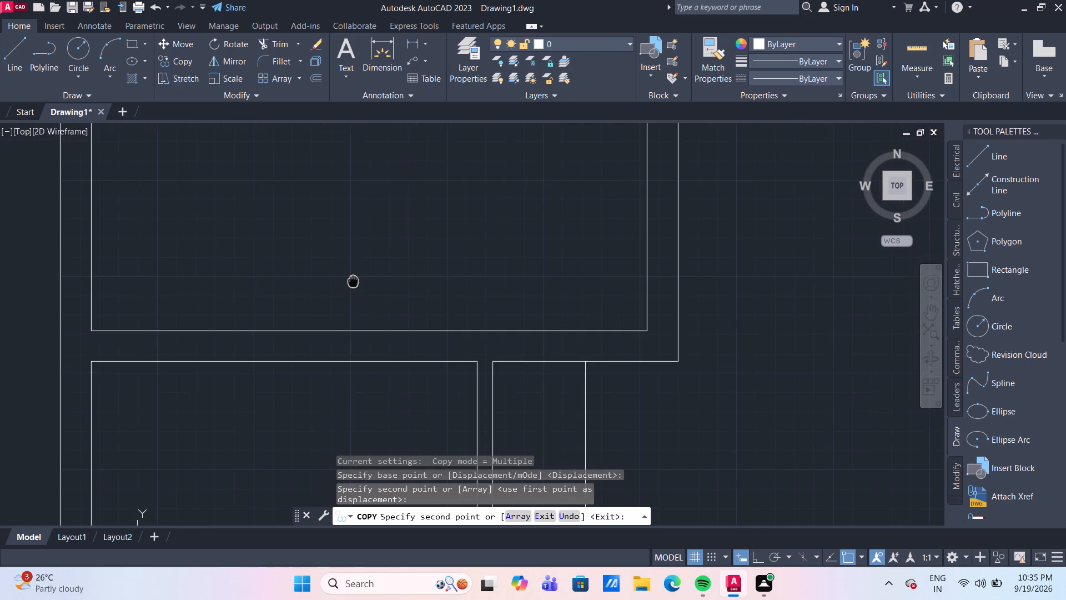
middle_click_drag(353, 280, 439, 294)
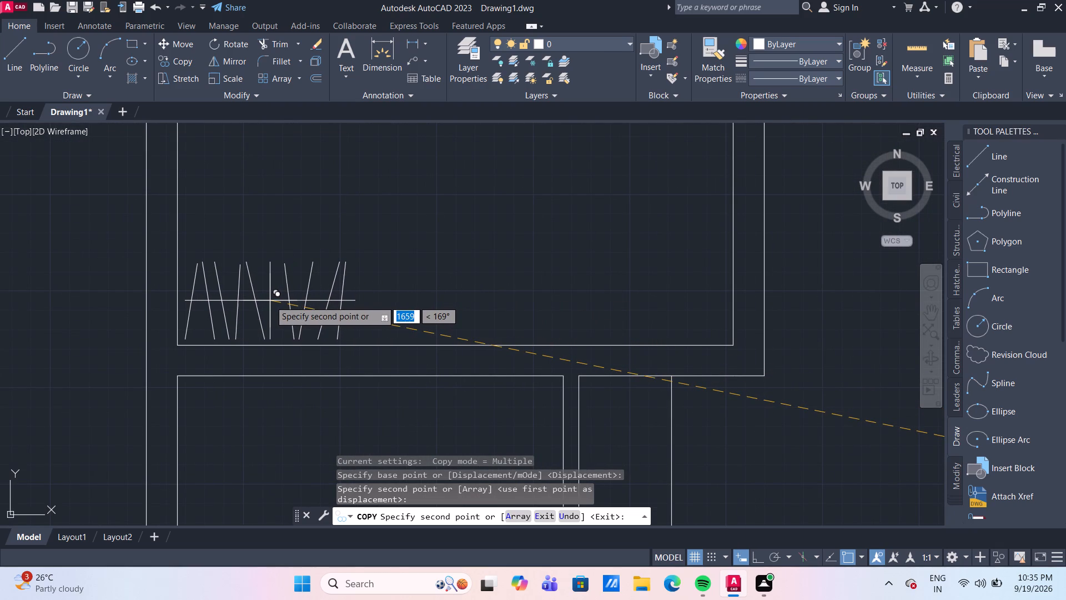
left_click(270, 301)
Place a third copy of the wardrobe symbol in the lower-left bedroom, beside the bed near the lower wall, and finish copying.
scroll(270, 301, "down", 2)
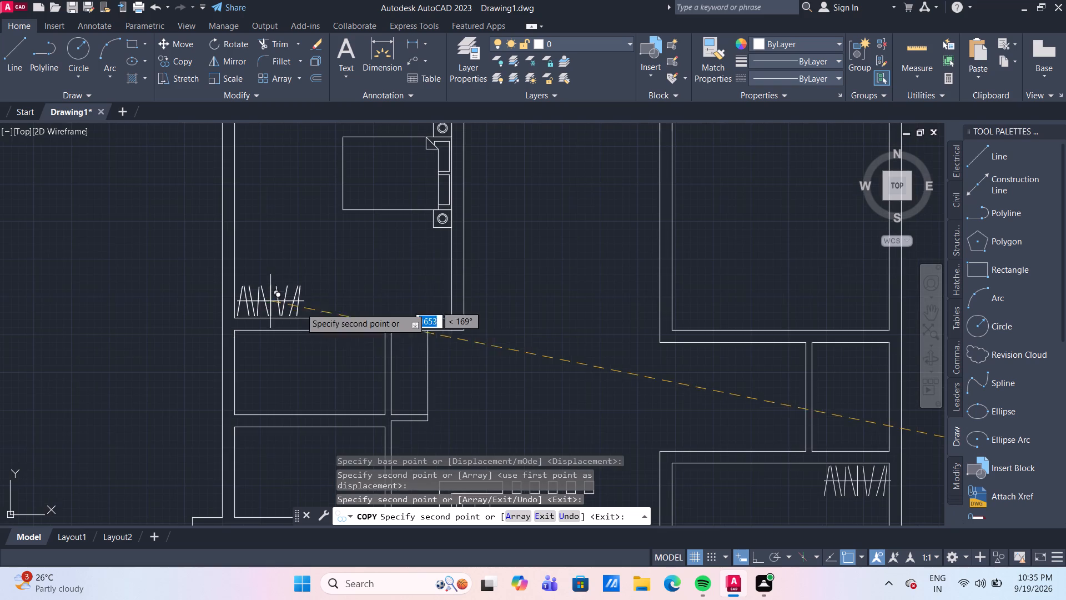
middle_click_drag(344, 330, 356, 186)
scroll(409, 424, "down", 1)
middle_click_drag(406, 410, 390, 278)
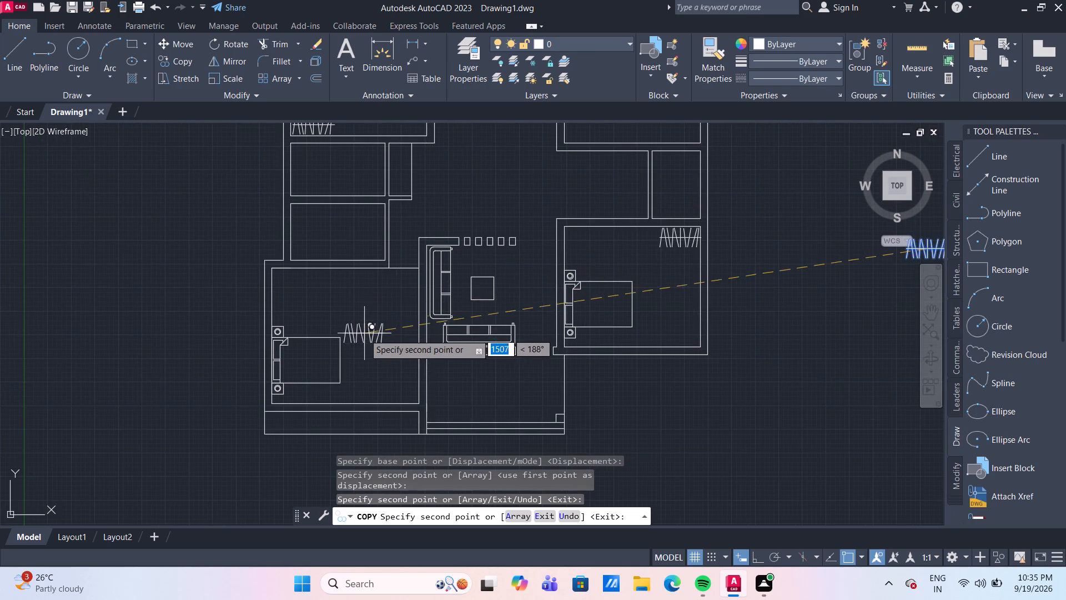
scroll(366, 336, "up", 1)
middle_click_drag(391, 367, 384, 321)
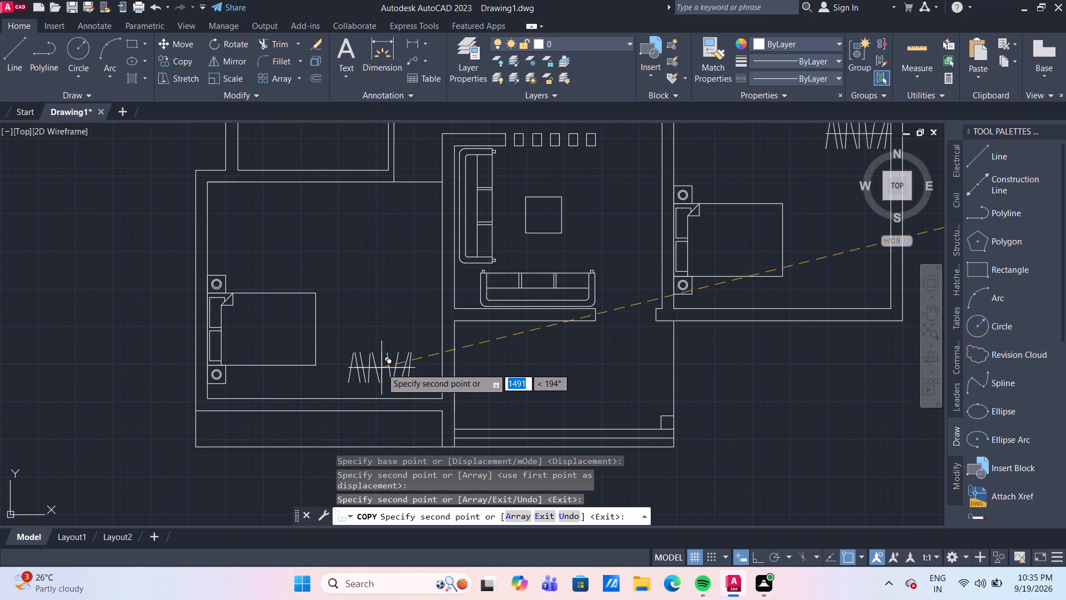
left_click(381, 368)
key("Escape")
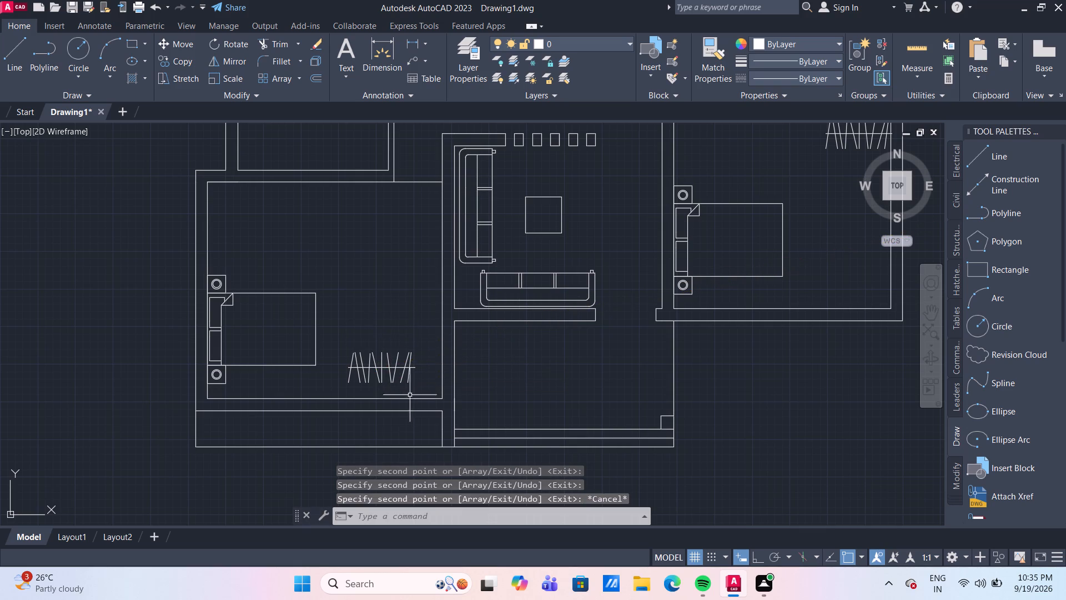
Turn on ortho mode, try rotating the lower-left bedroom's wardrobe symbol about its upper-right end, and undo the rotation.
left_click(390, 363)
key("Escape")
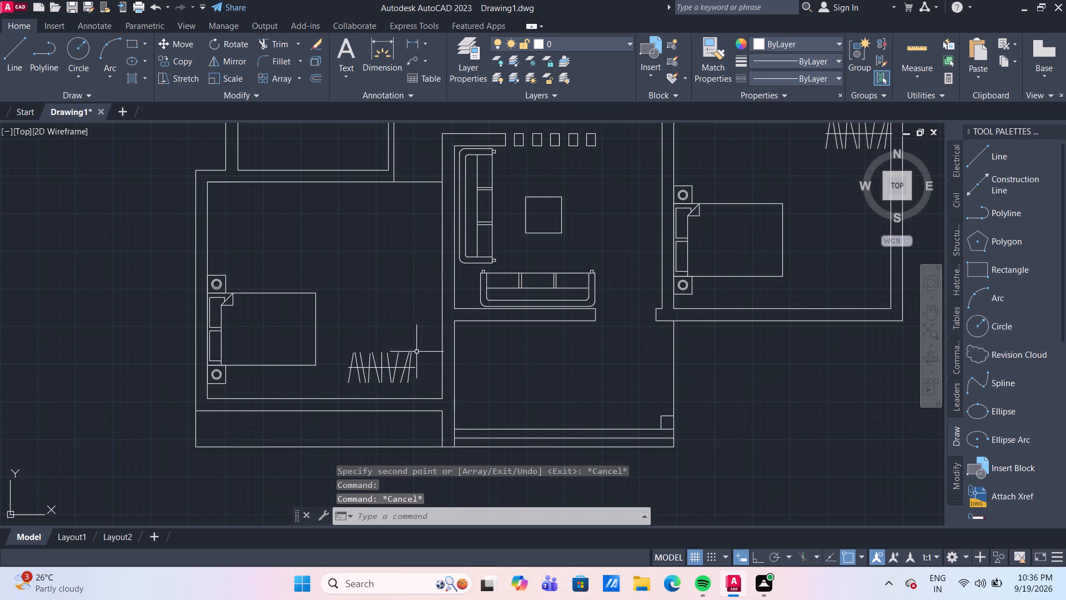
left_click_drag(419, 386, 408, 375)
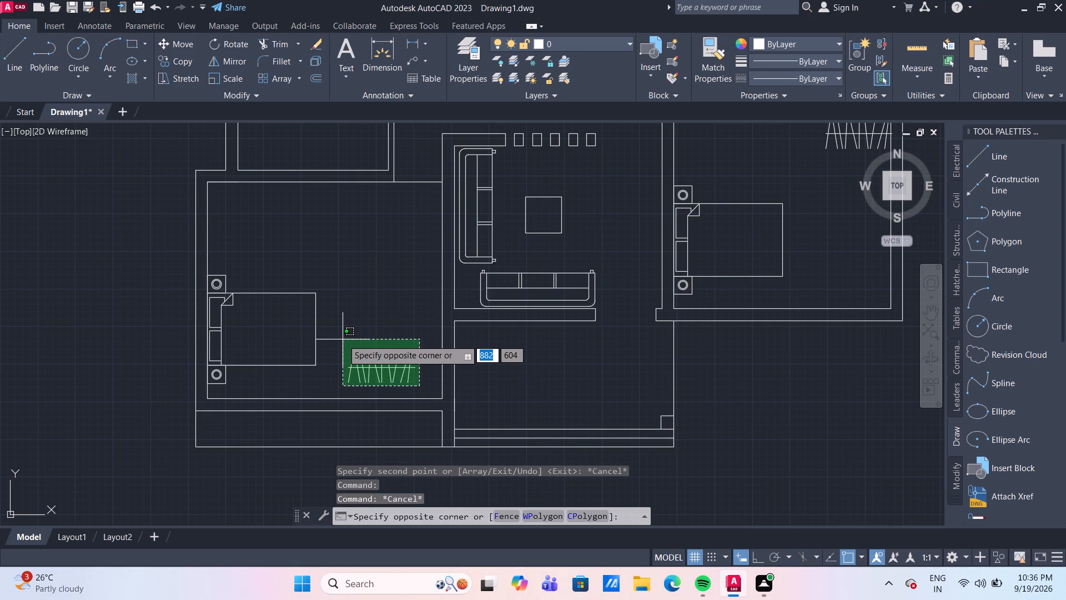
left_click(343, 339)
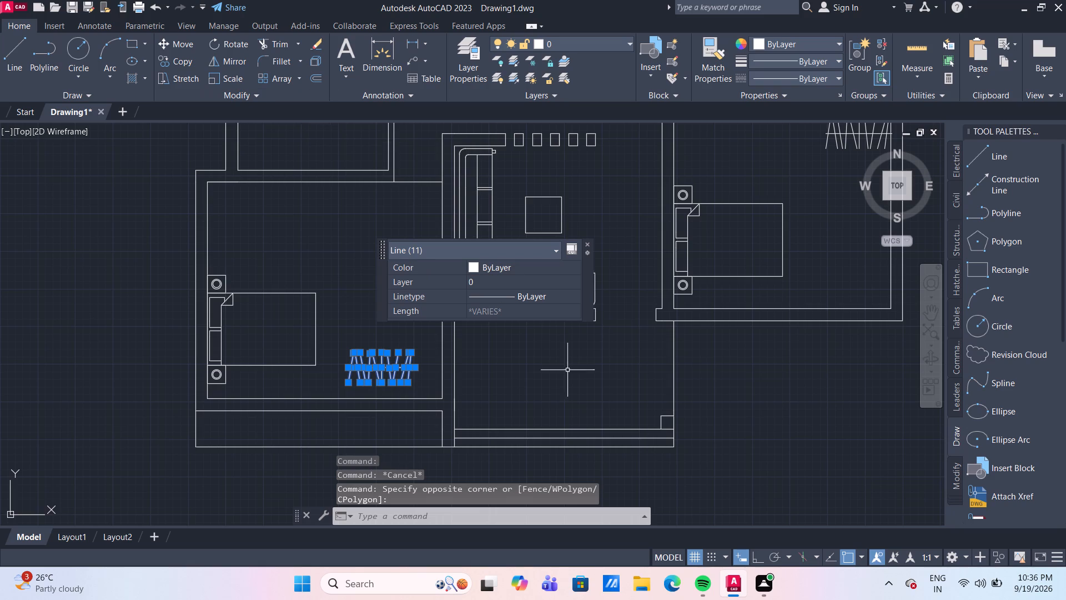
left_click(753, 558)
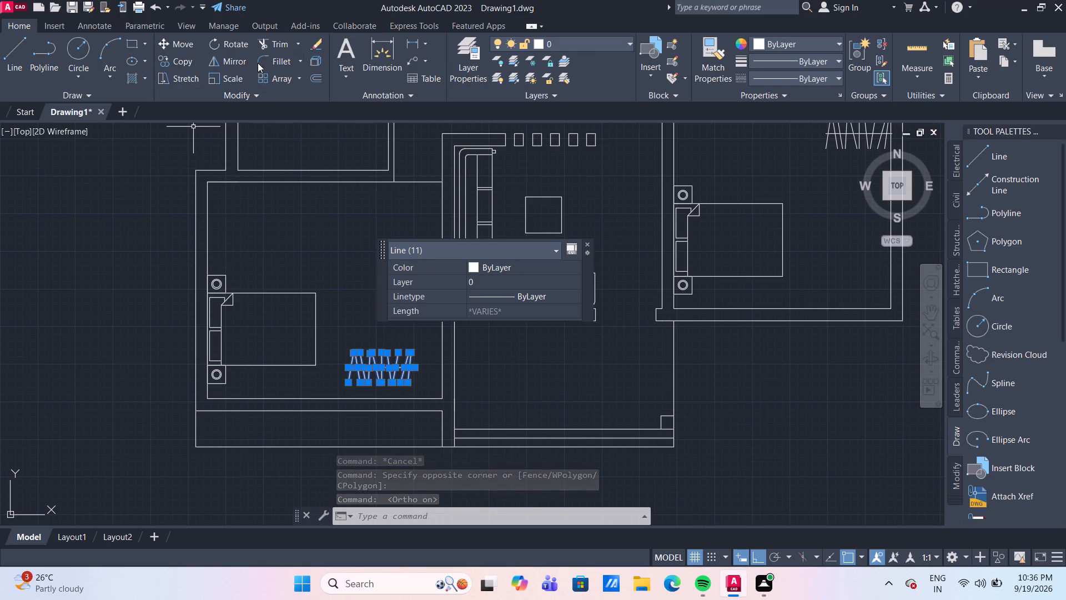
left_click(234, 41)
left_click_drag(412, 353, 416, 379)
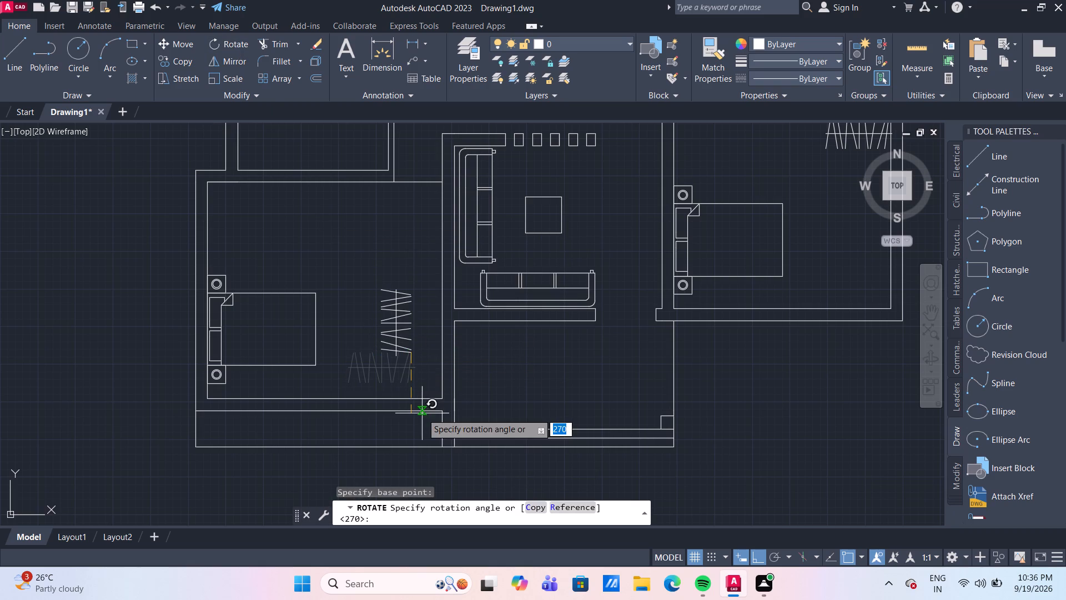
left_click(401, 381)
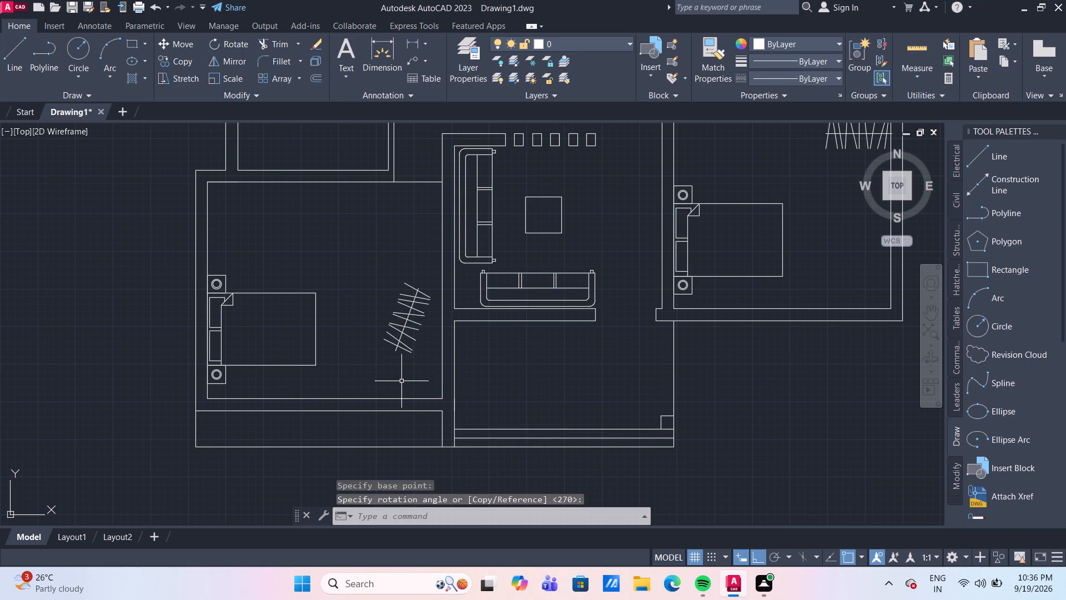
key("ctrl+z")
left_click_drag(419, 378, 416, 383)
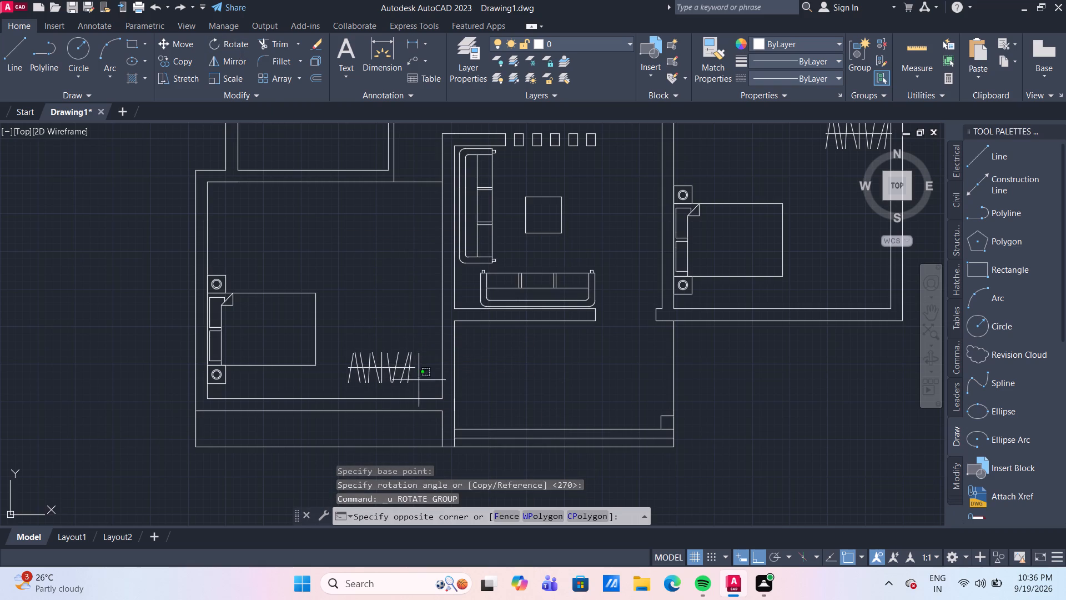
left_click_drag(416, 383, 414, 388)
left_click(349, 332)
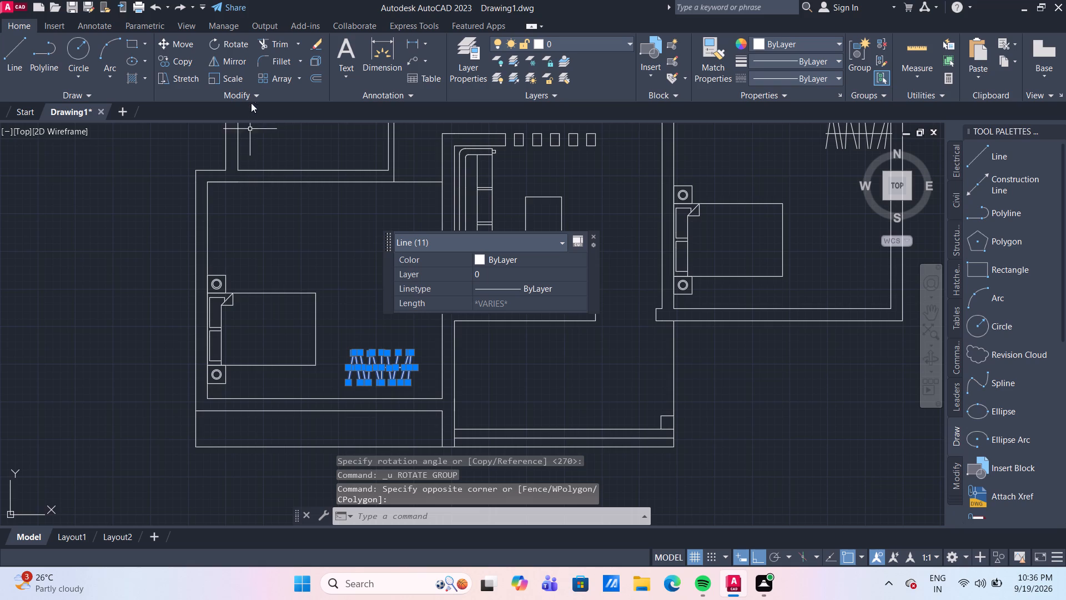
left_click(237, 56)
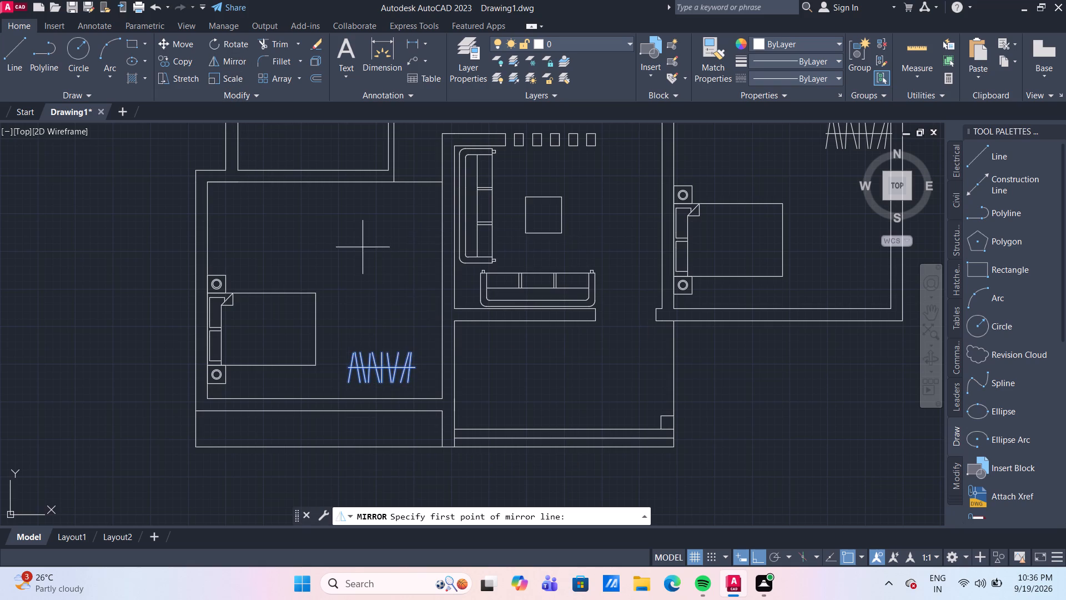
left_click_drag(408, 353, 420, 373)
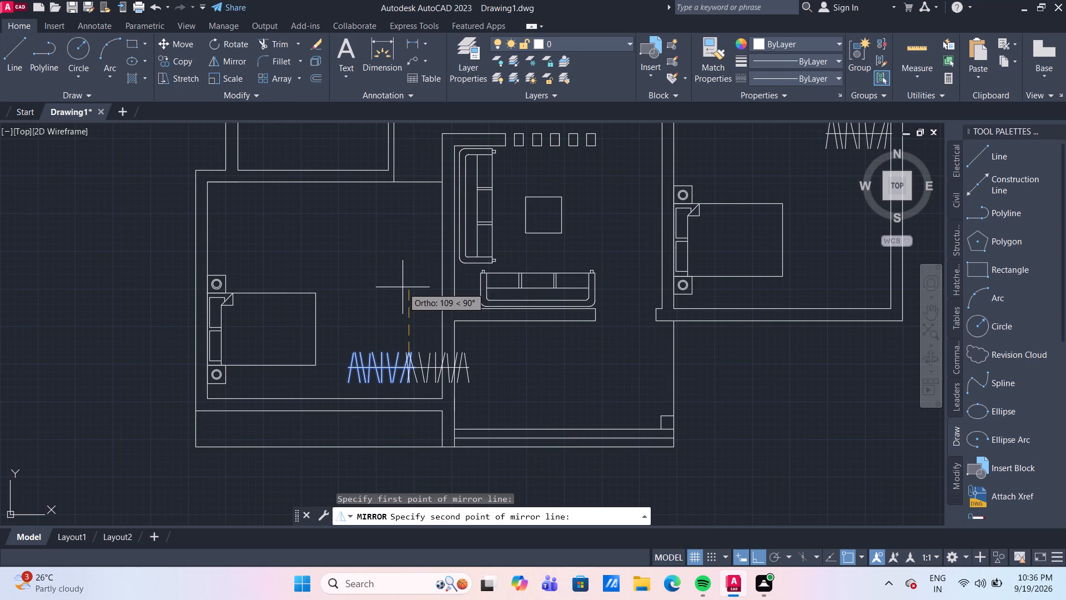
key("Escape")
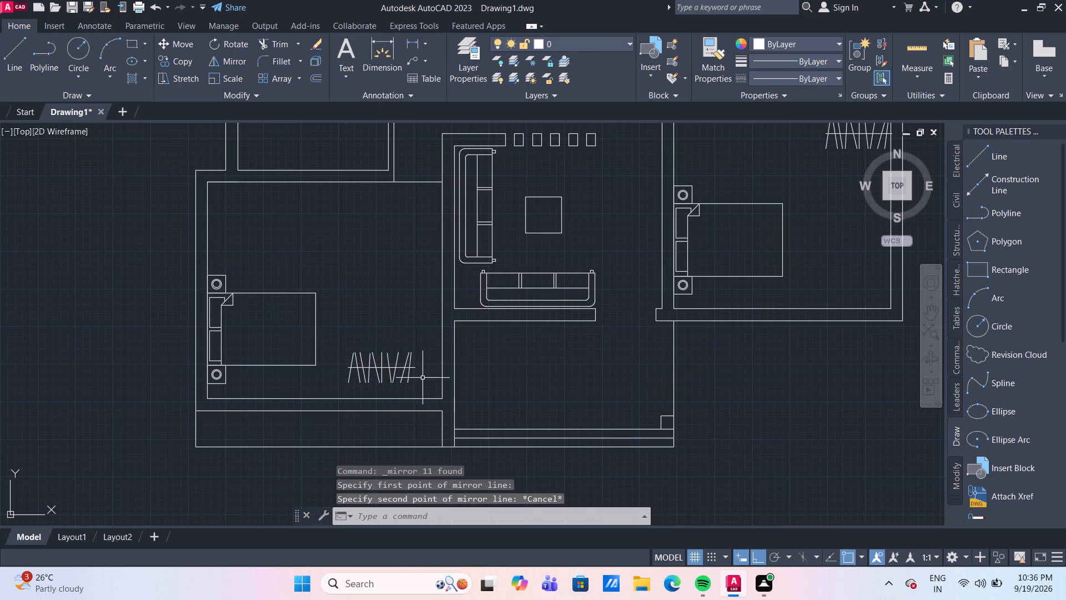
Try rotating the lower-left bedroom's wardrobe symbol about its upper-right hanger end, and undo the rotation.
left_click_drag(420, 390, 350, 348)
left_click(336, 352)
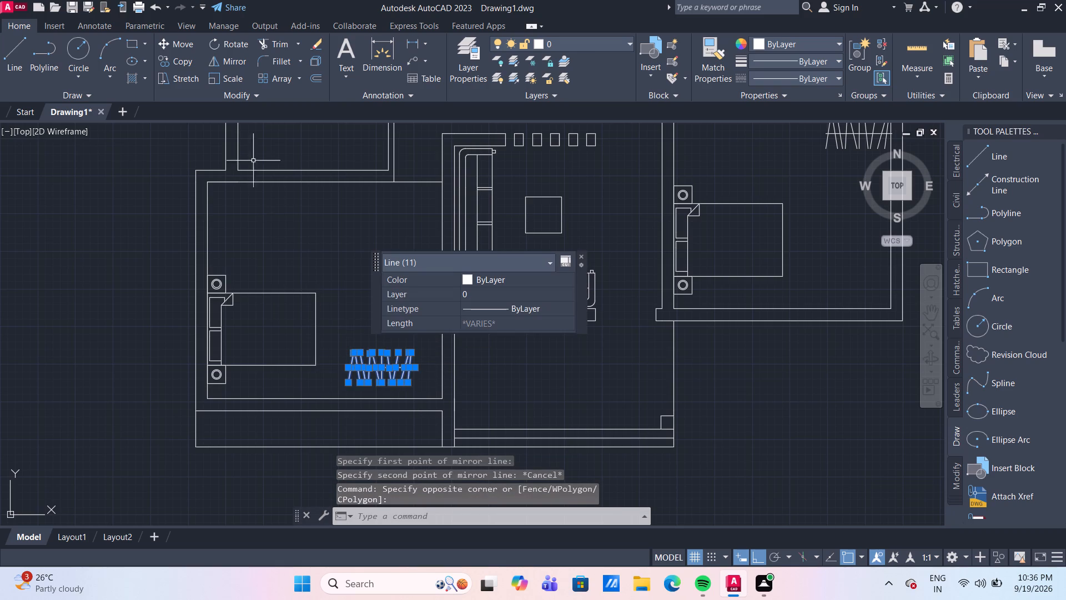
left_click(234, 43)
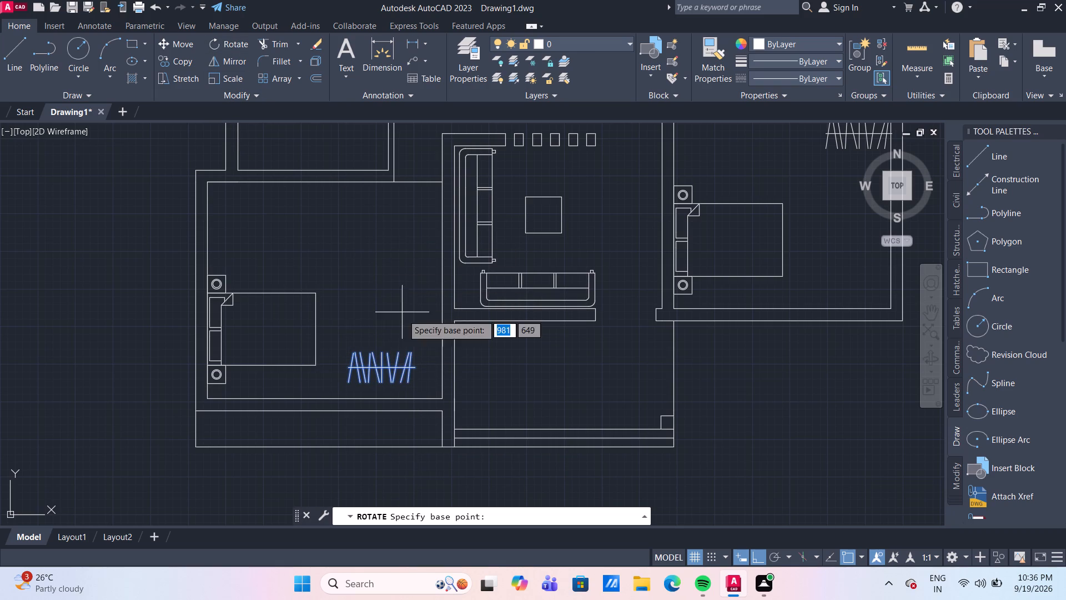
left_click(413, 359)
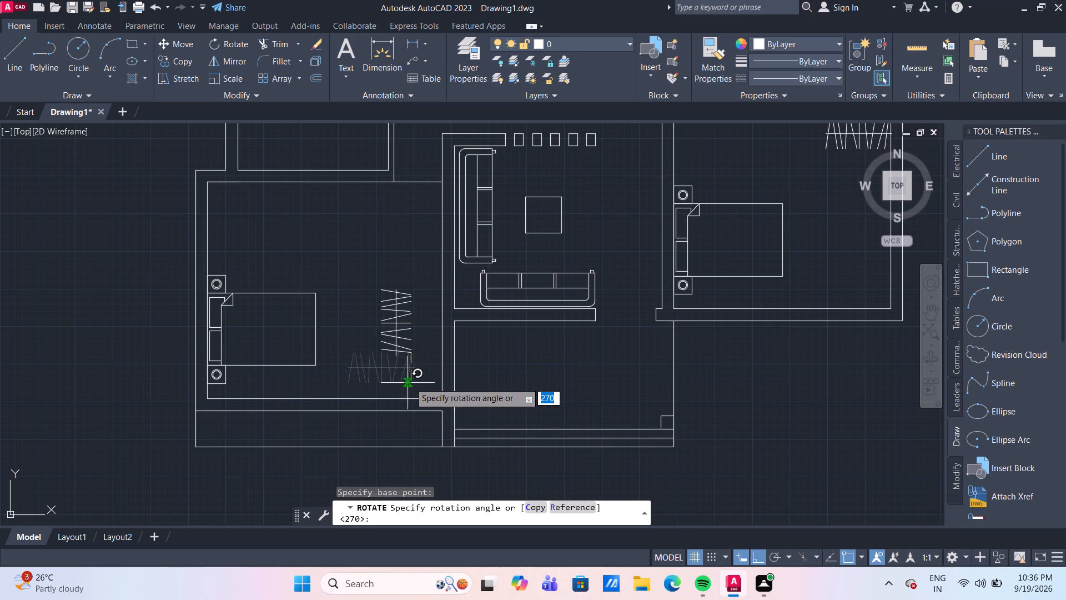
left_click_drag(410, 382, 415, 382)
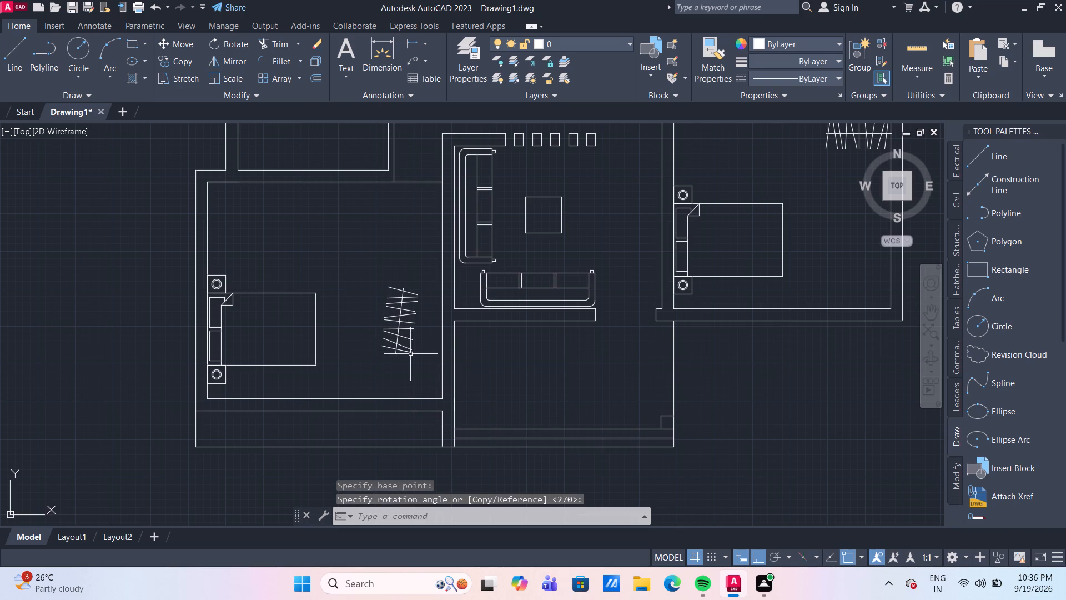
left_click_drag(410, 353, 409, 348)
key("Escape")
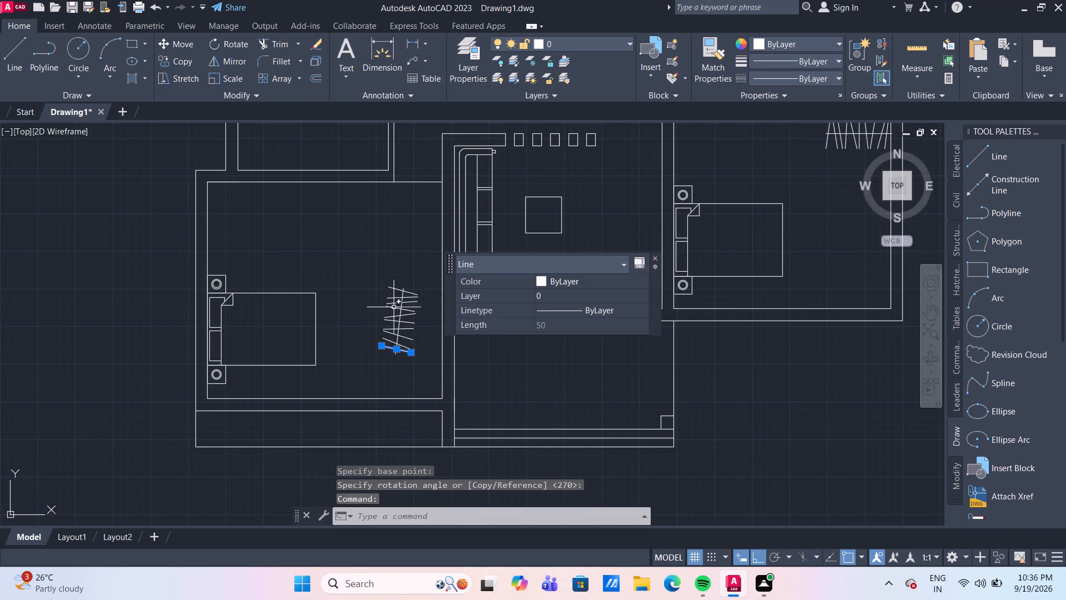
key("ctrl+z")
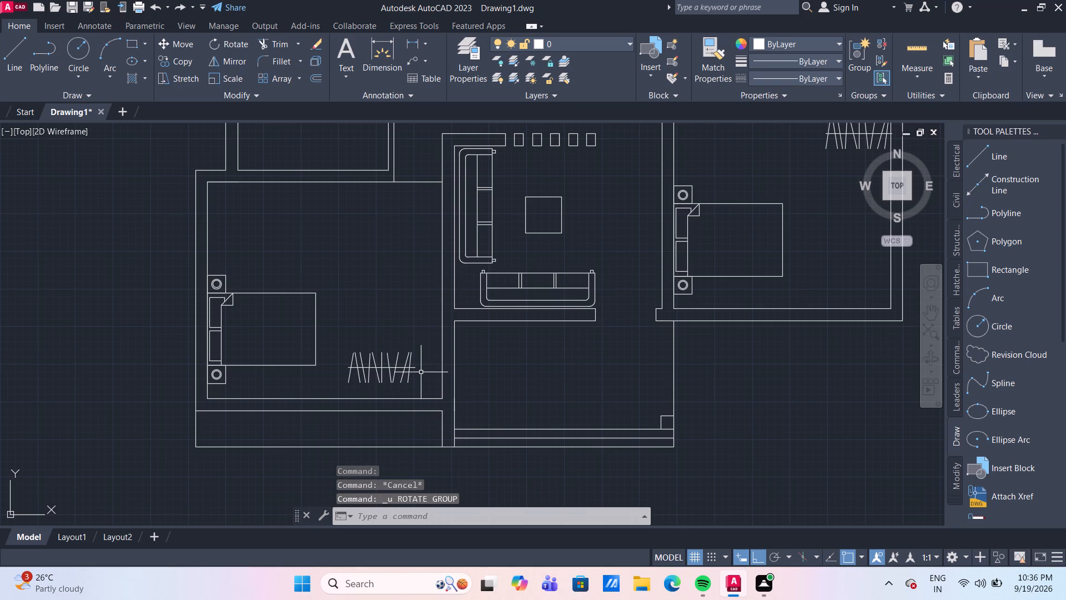
Rotate the lower-left bedroom's wardrobe symbol about the left end of its rod so the rod stands vertical.
left_click_drag(417, 388, 398, 373)
left_click(340, 337)
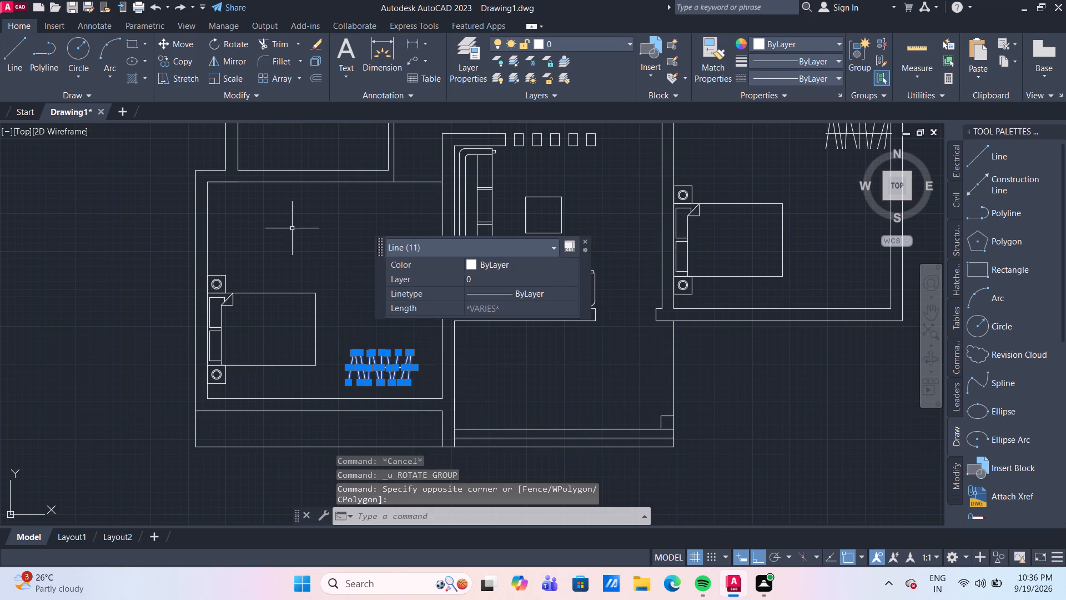
left_click(237, 44)
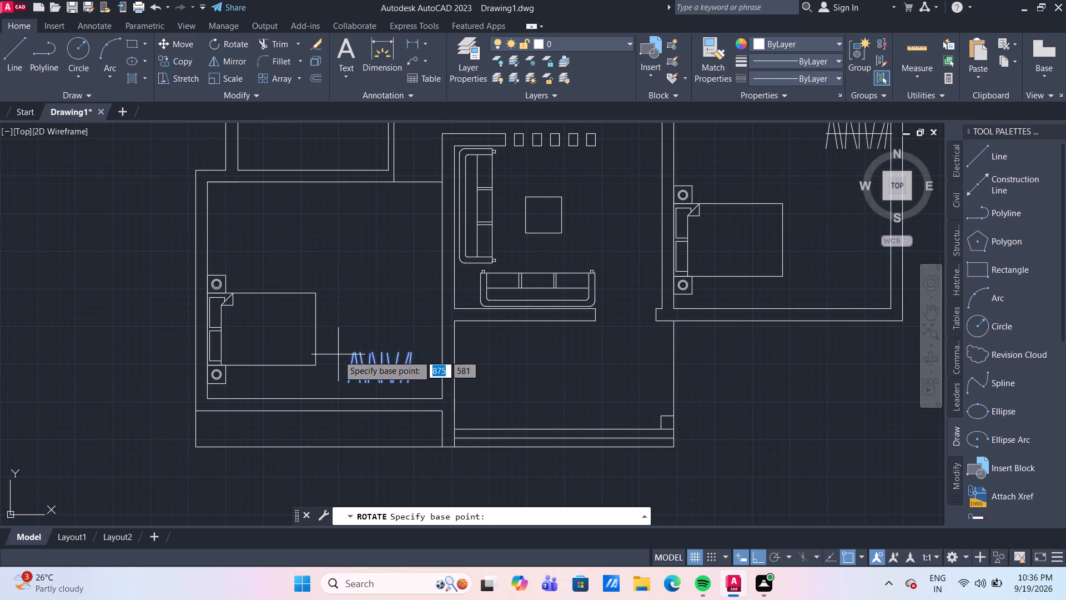
left_click_drag(344, 367, 350, 359)
left_click(389, 294)
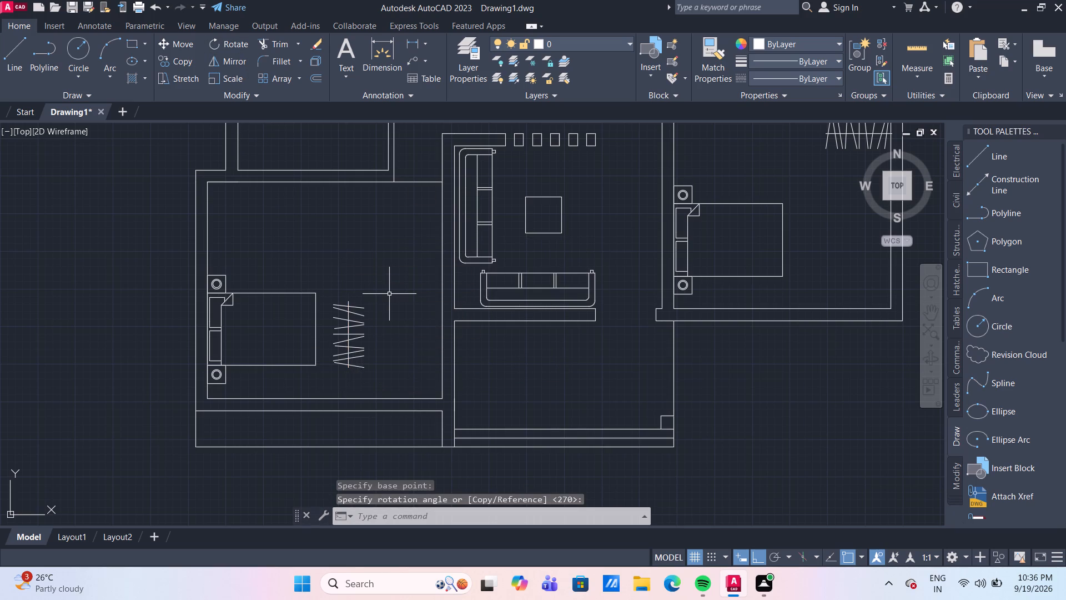
Move the rotated wardrobe symbol, with ortho mode off, into the lower-right corner of the lower-left bedroom, beside the right wall.
left_click_drag(374, 383, 368, 351)
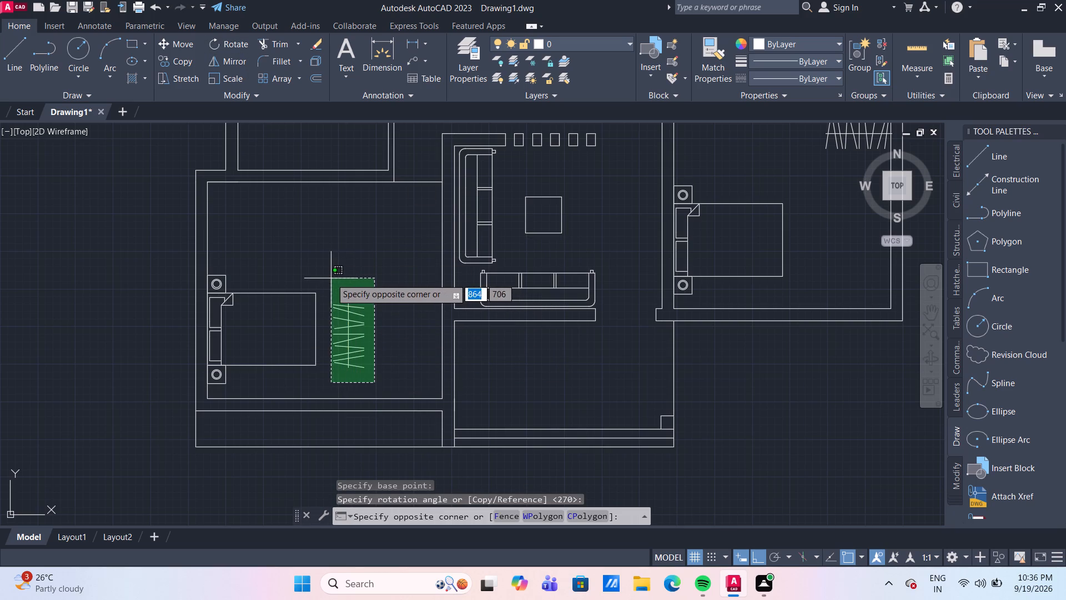
left_click(325, 276)
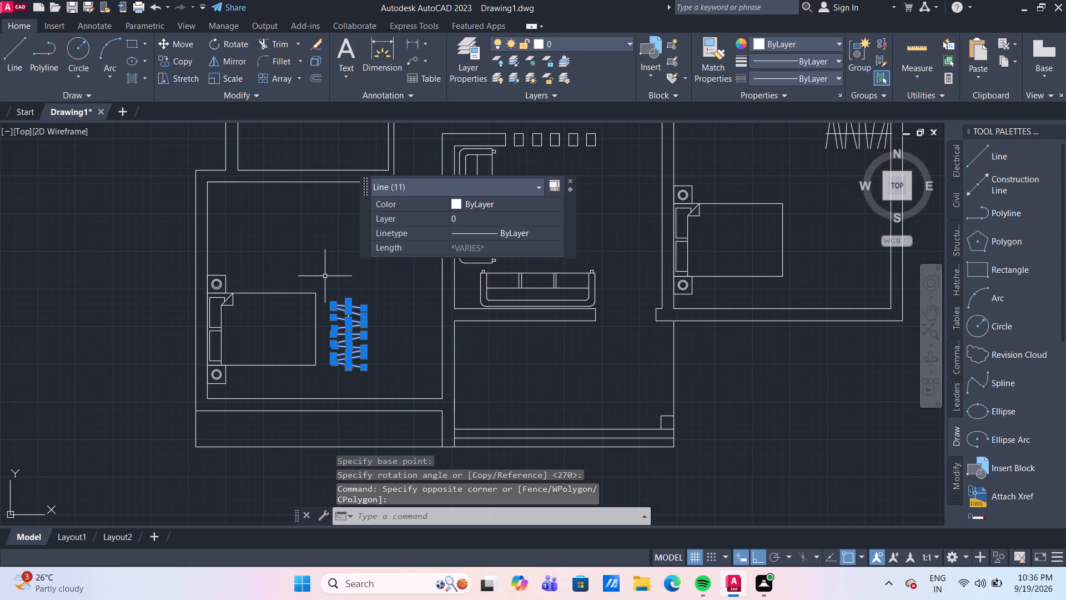
key("m")
key("Return")
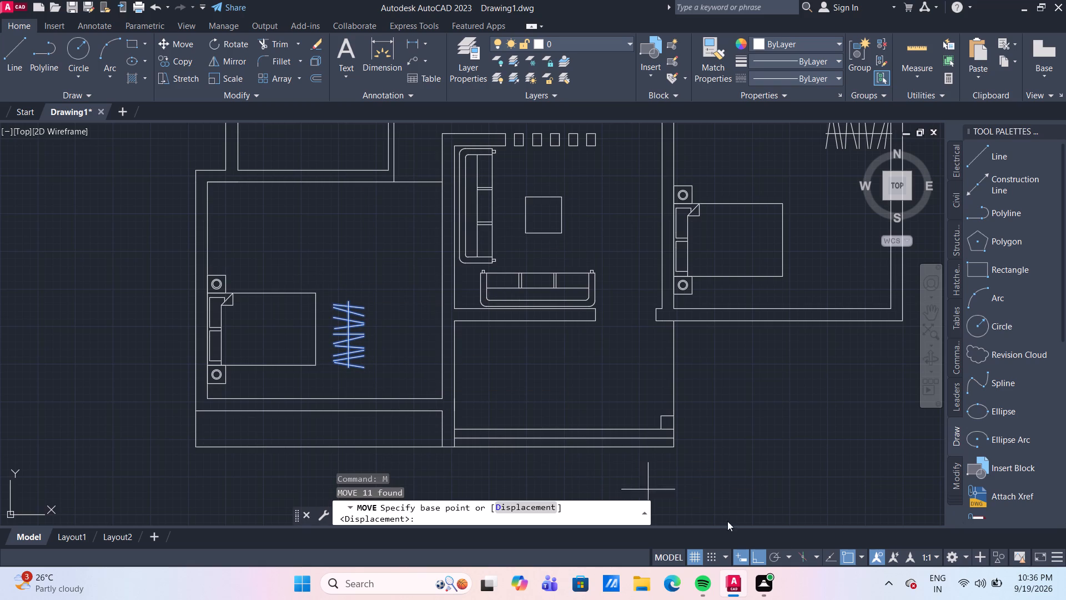
left_click(760, 558)
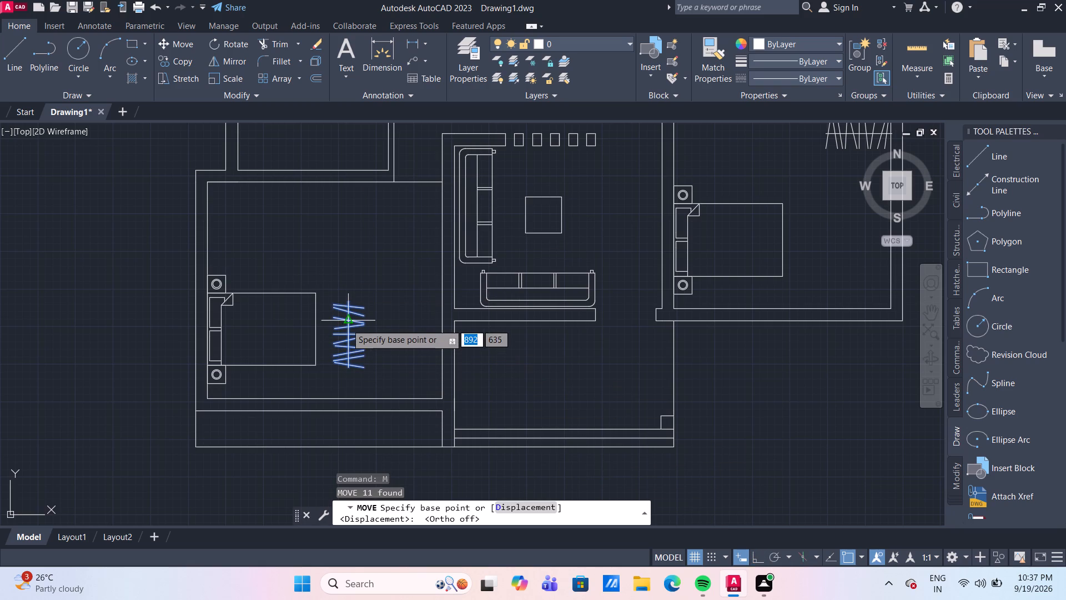
left_click(348, 337)
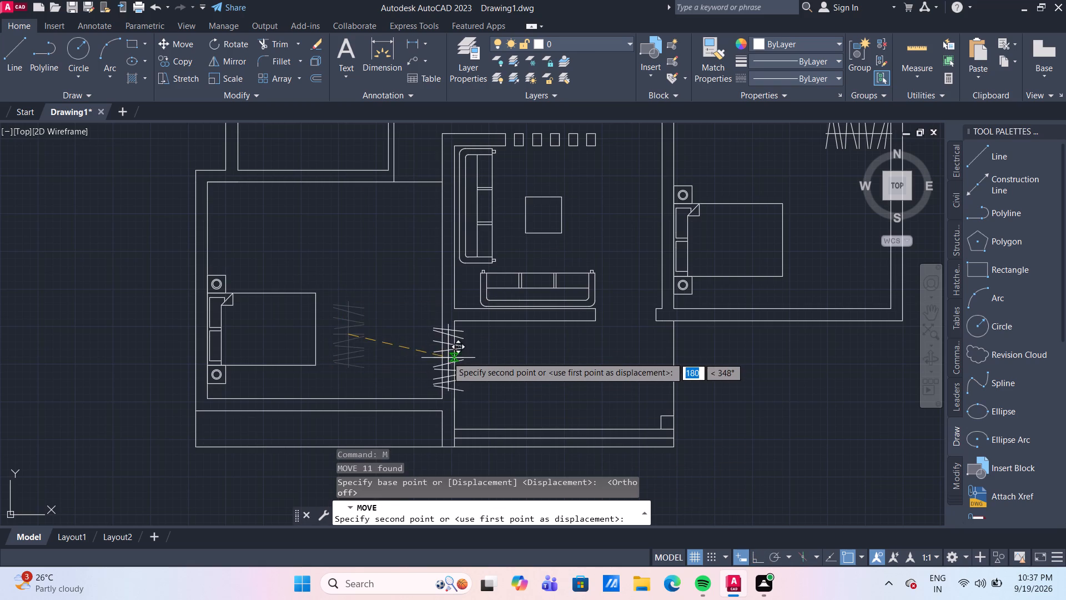
scroll(430, 353, "up", 3)
scroll(410, 352, "down", 1)
middle_click_drag(410, 352, 389, 261)
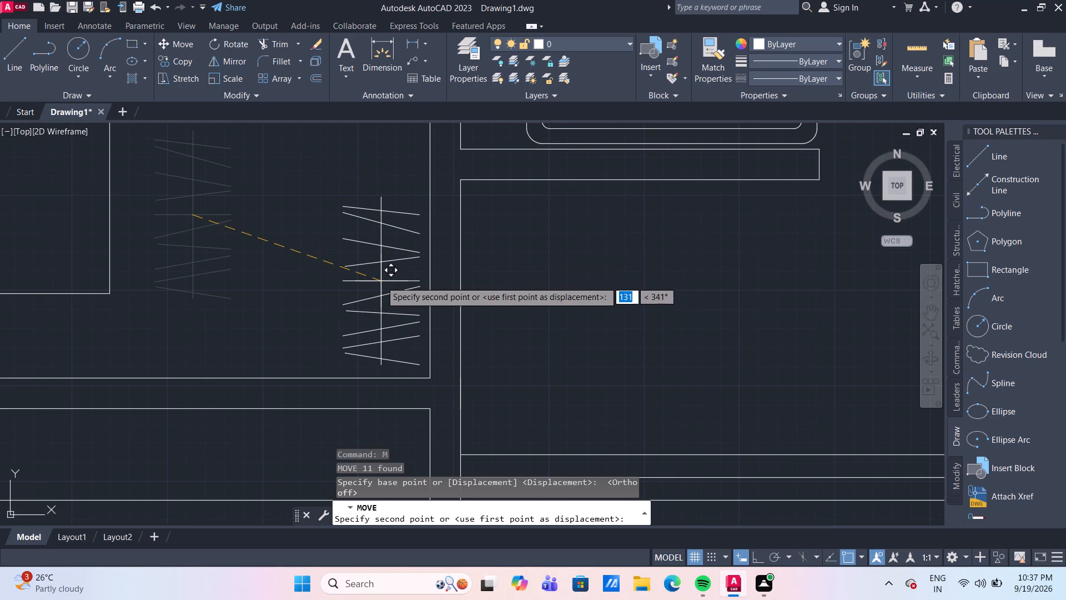
left_click(381, 281)
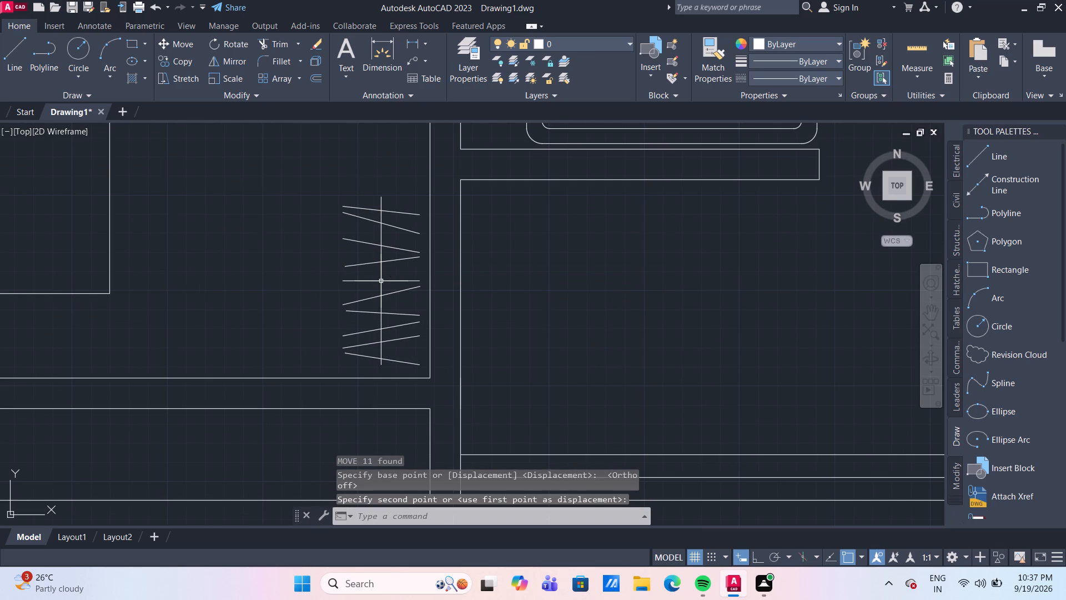
Delete the leftover original wardrobe symbol lying outside the floor plan, to the right of the house.
scroll(516, 292, "down", 4)
middle_click(539, 313)
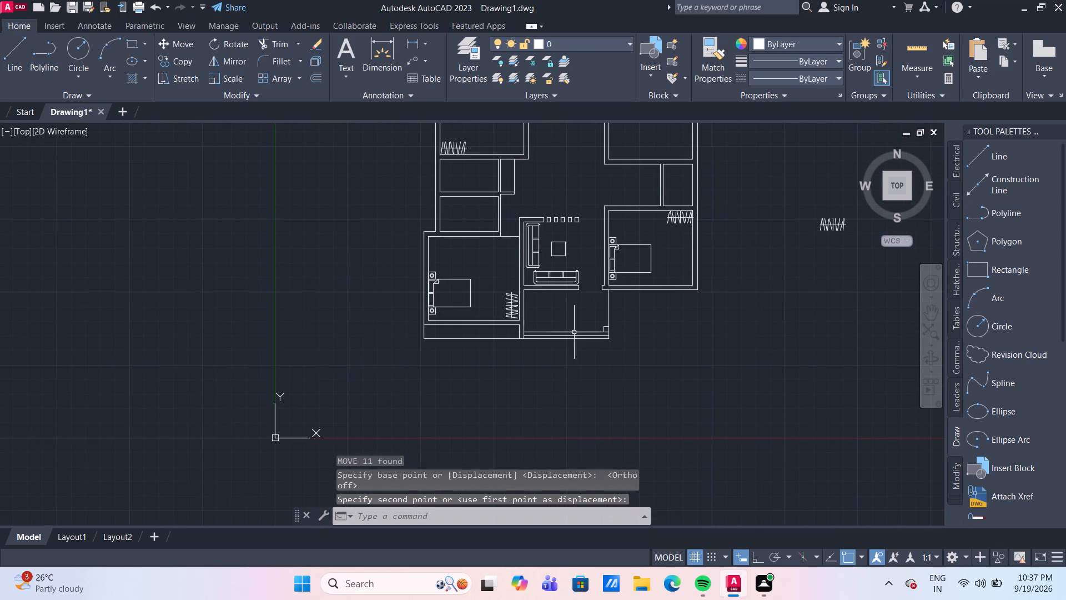
middle_click_drag(688, 375, 595, 422)
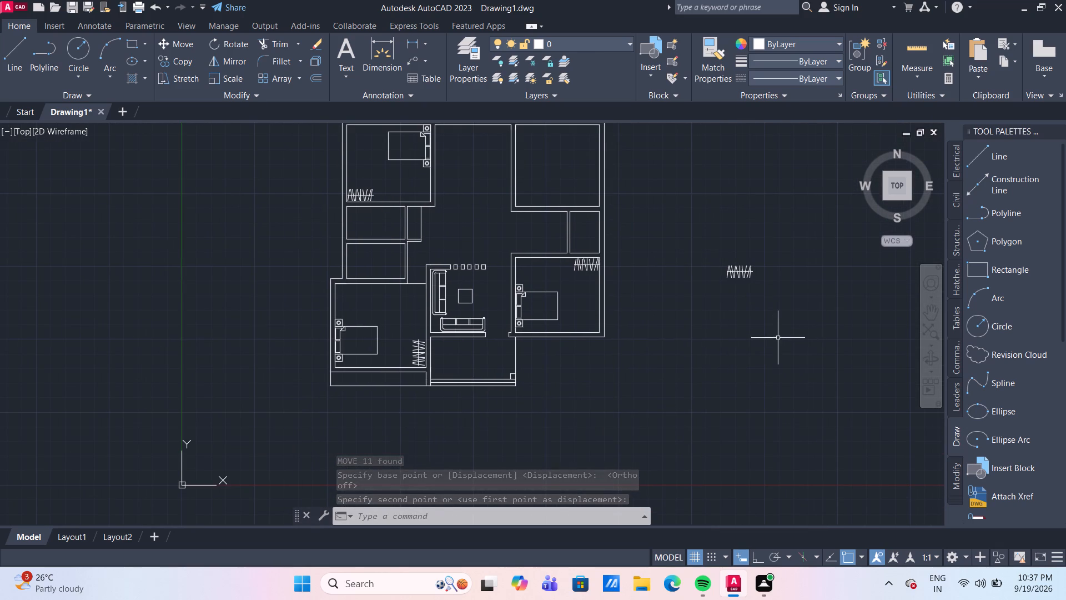
left_click_drag(797, 314, 768, 288)
left_click(697, 224)
key("Delete")
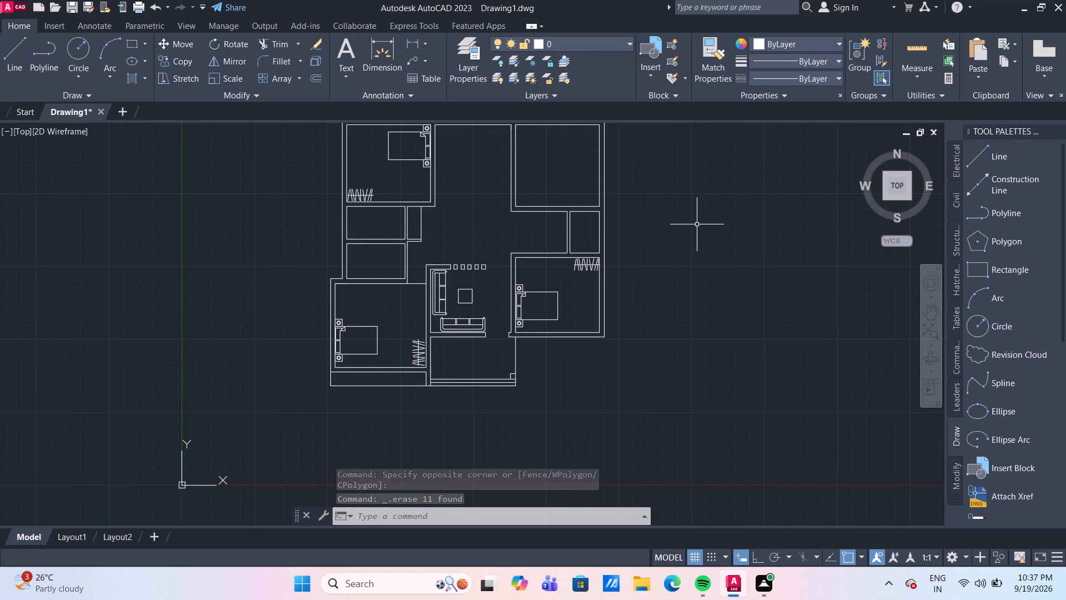
Copy the vertical sofa from the lower living area into the upper central room, close beside its left wall.
scroll(450, 342, "up", 2)
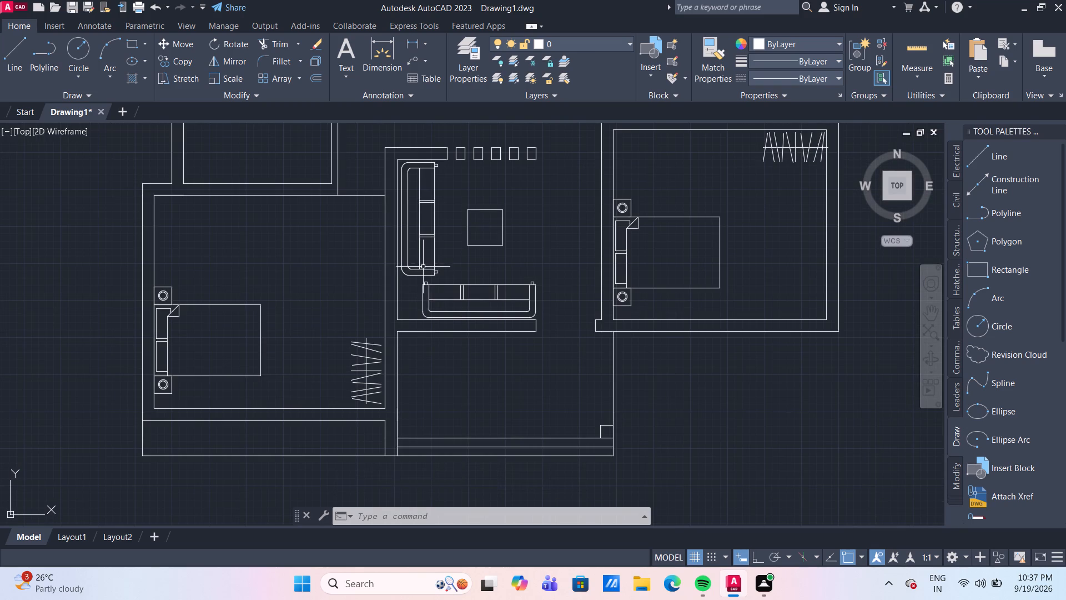
scroll(423, 267, "up", 1)
middle_click_drag(428, 266, 450, 312)
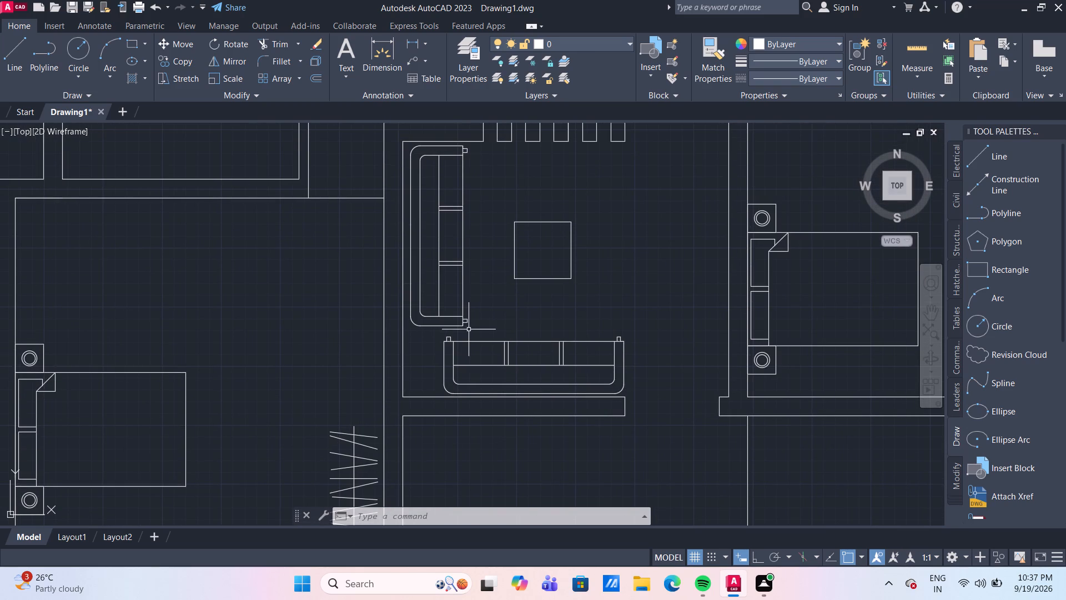
left_click_drag(470, 332, 464, 328)
scroll(411, 179, "up", 1)
middle_click_drag(411, 179, 416, 237)
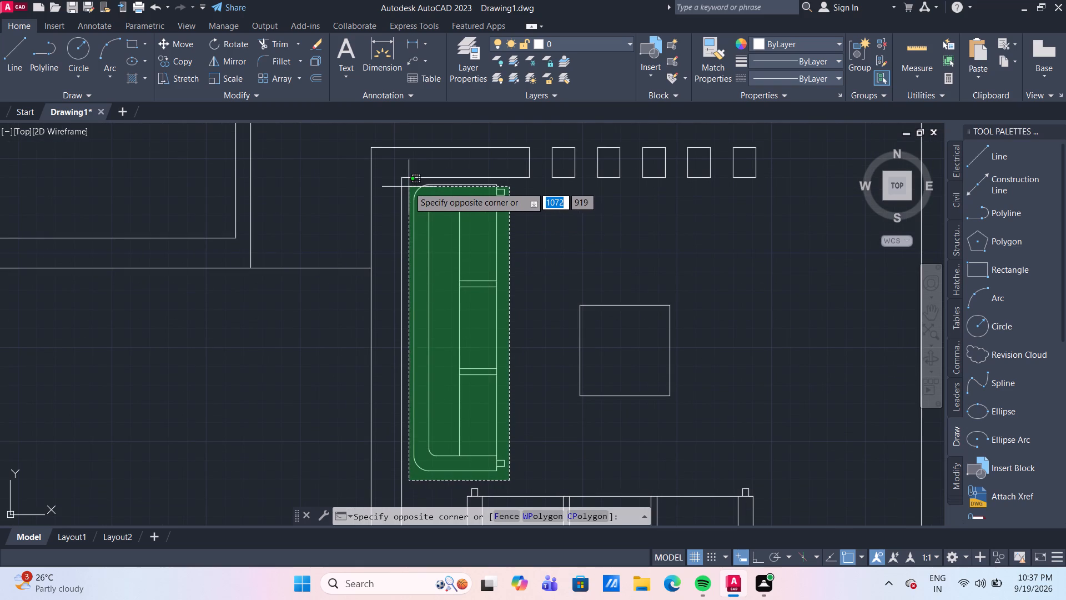
left_click(408, 183)
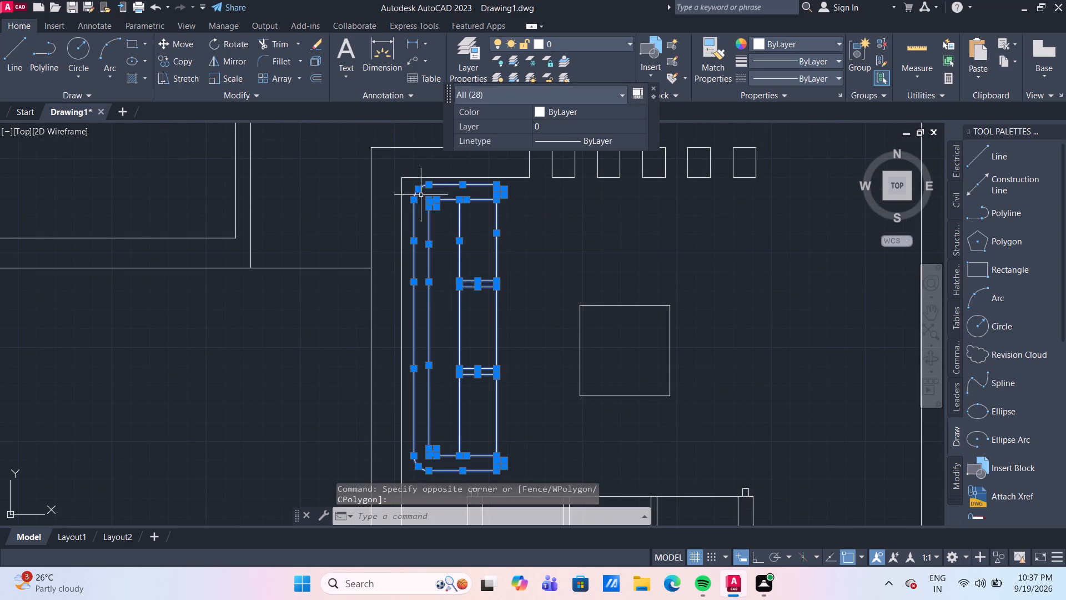
type("CO")
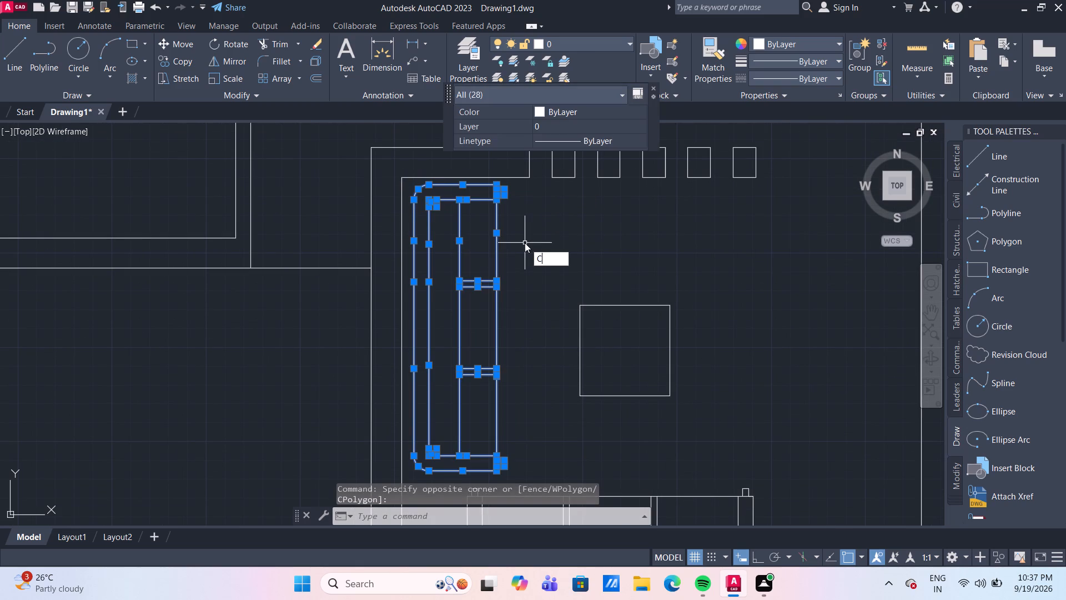
key("Return")
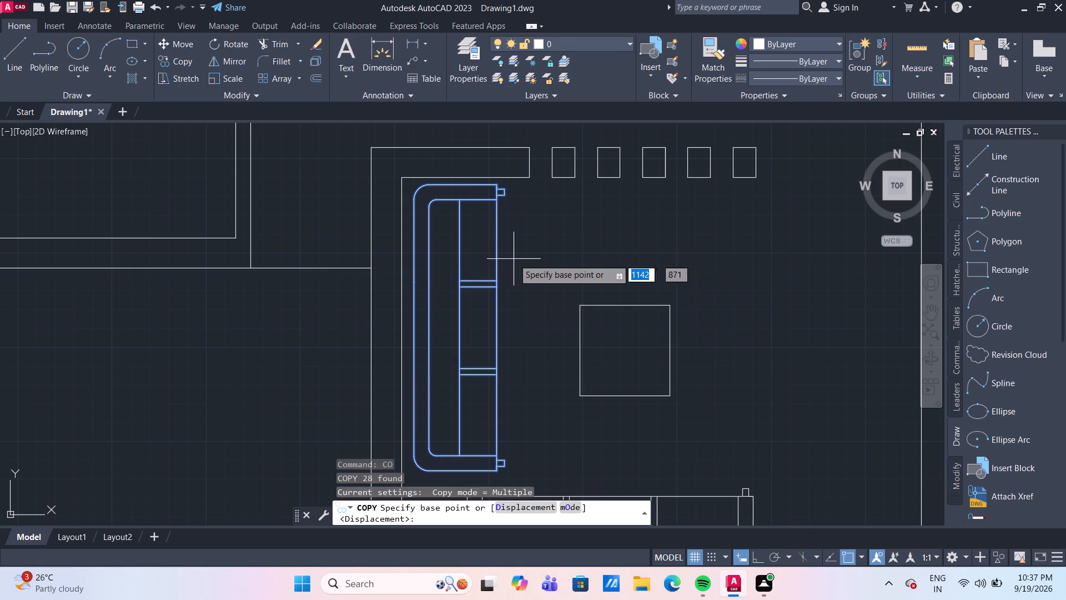
left_click(413, 203)
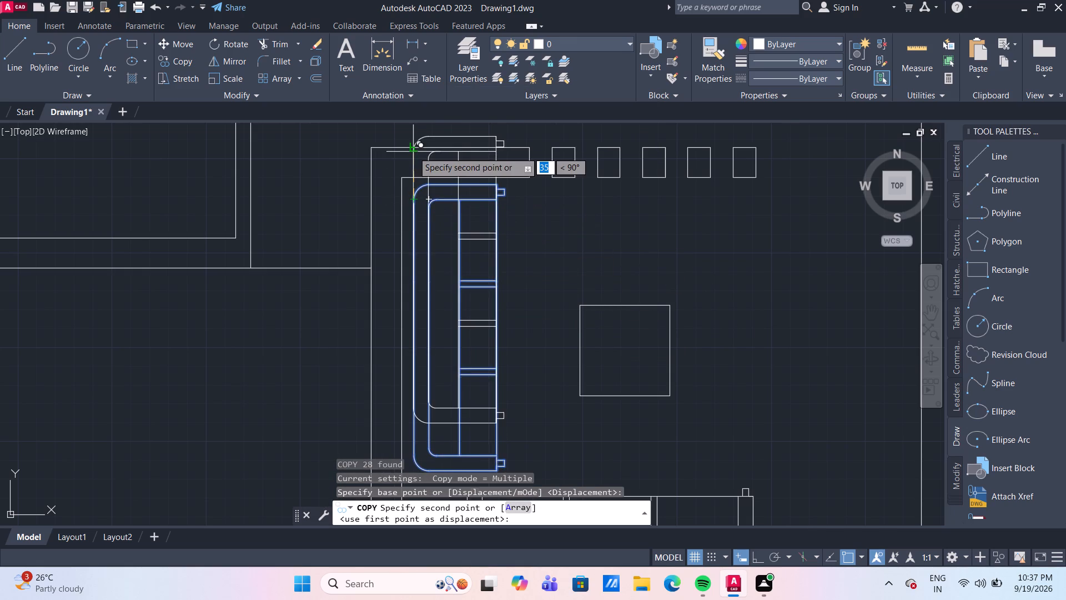
scroll(413, 152, "down", 3)
middle_click_drag(413, 152, 370, 387)
scroll(379, 209, "up", 1)
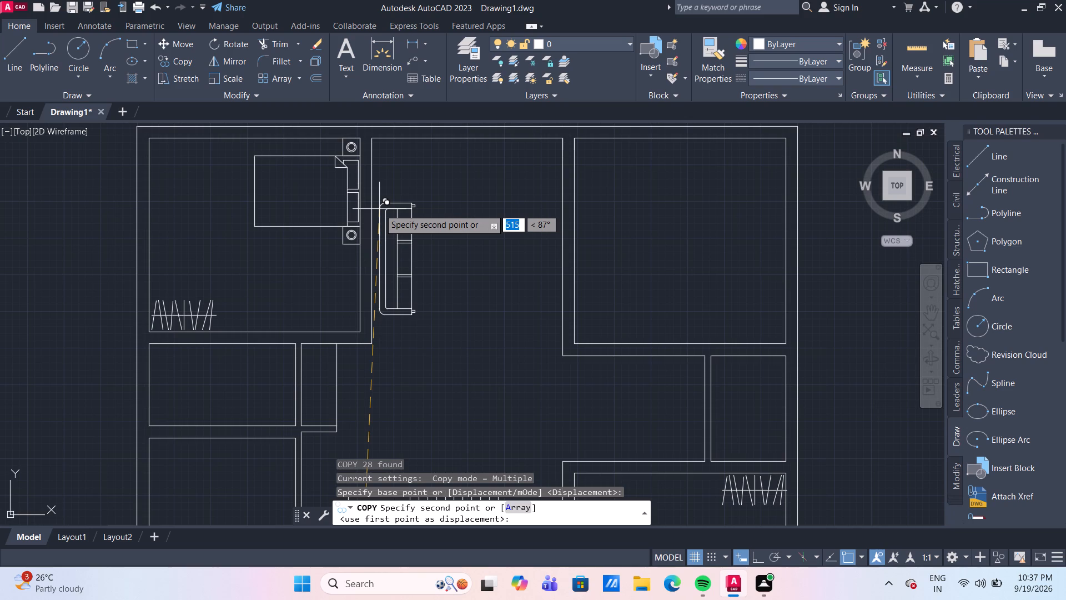
key("F8")
scroll(379, 209, "down", 1)
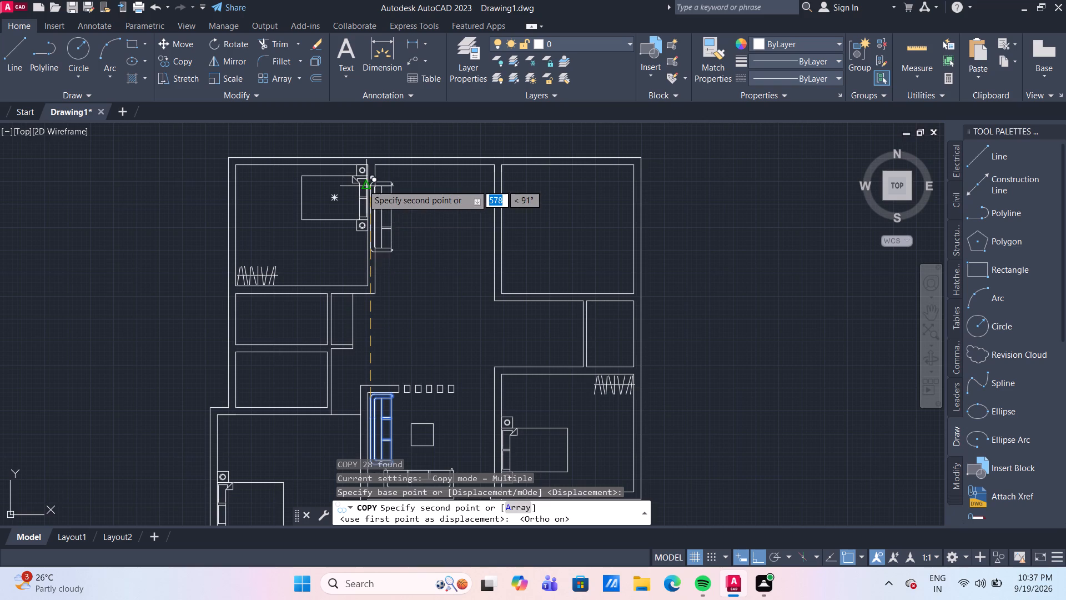
left_click(760, 558)
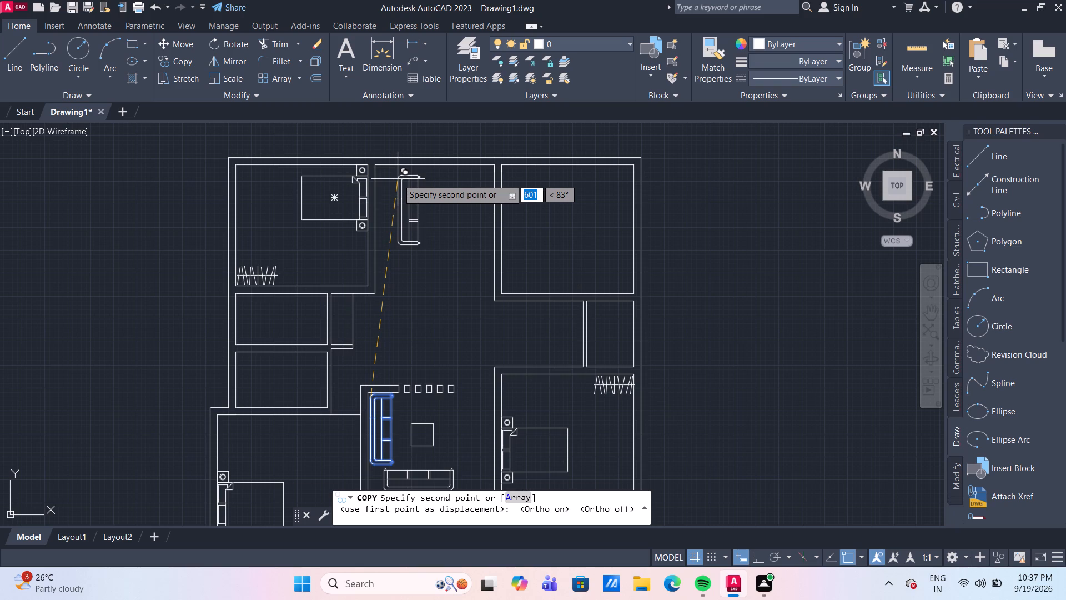
scroll(386, 199, "up", 2)
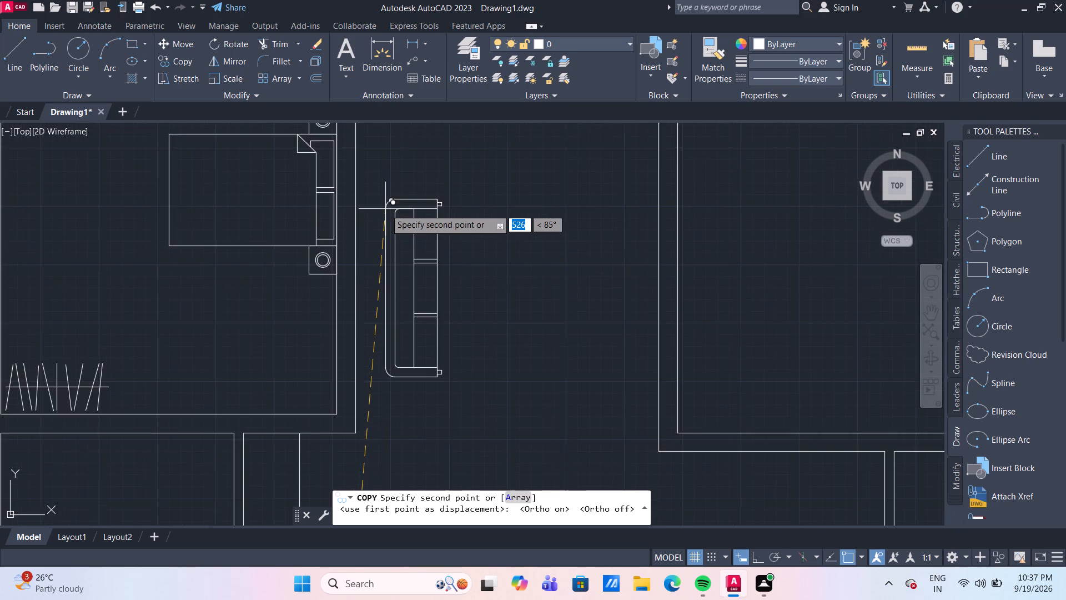
scroll(385, 209, "up", 1)
scroll(374, 203, "down", 2)
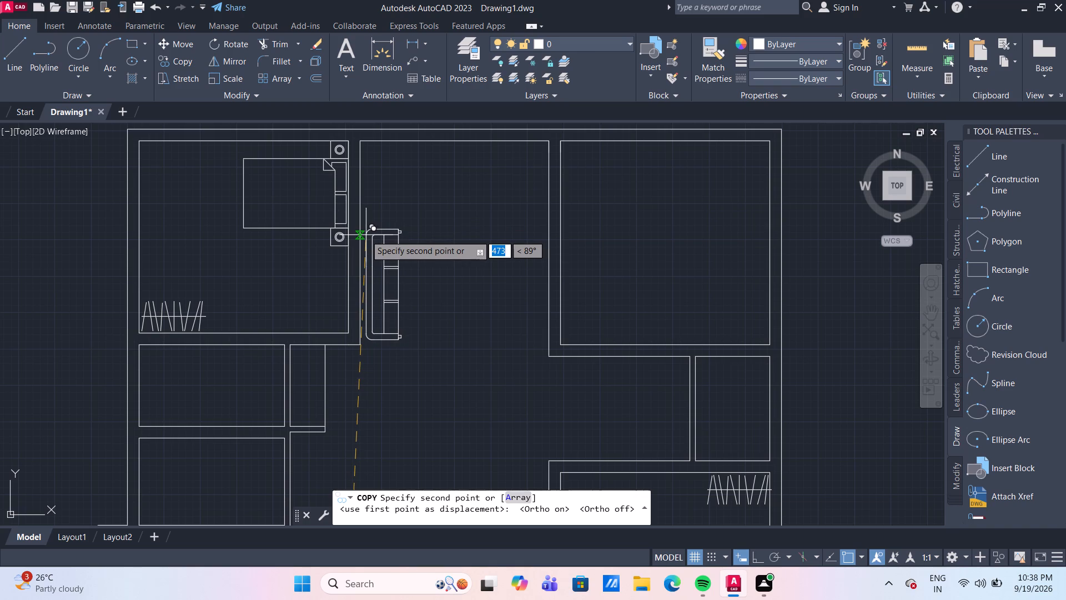
scroll(365, 235, "up", 1)
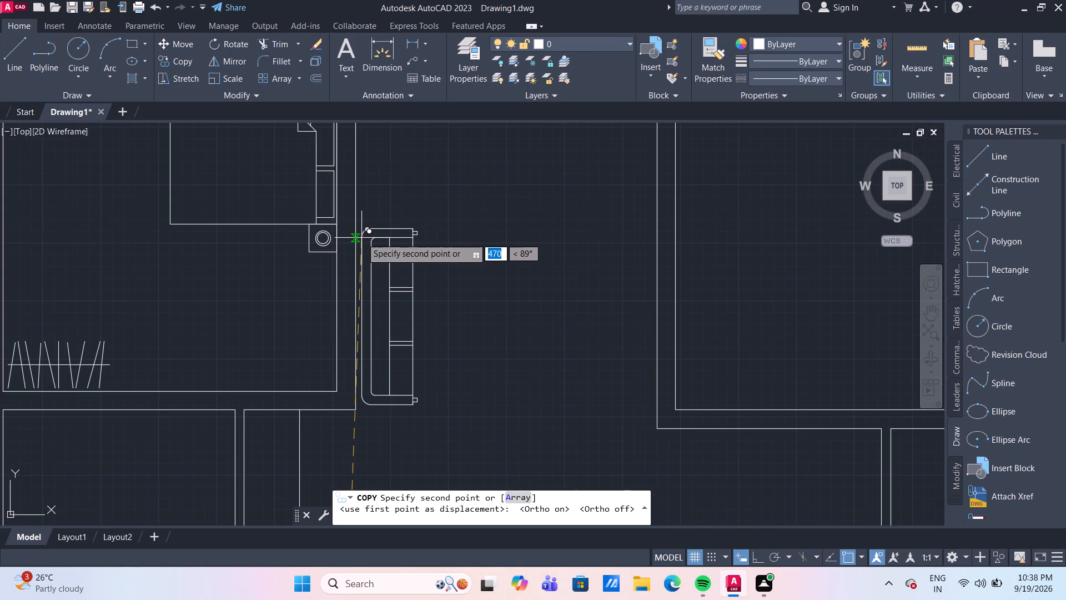
scroll(361, 242, "up", 1)
scroll(361, 242, "down", 1)
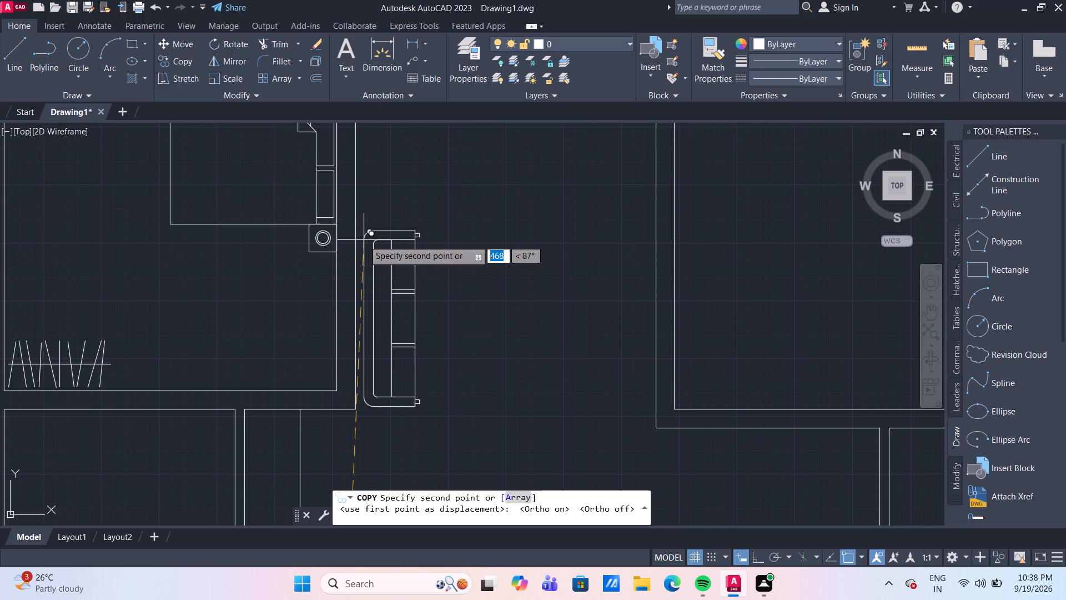
left_click(364, 240)
scroll(470, 230, "down", 1)
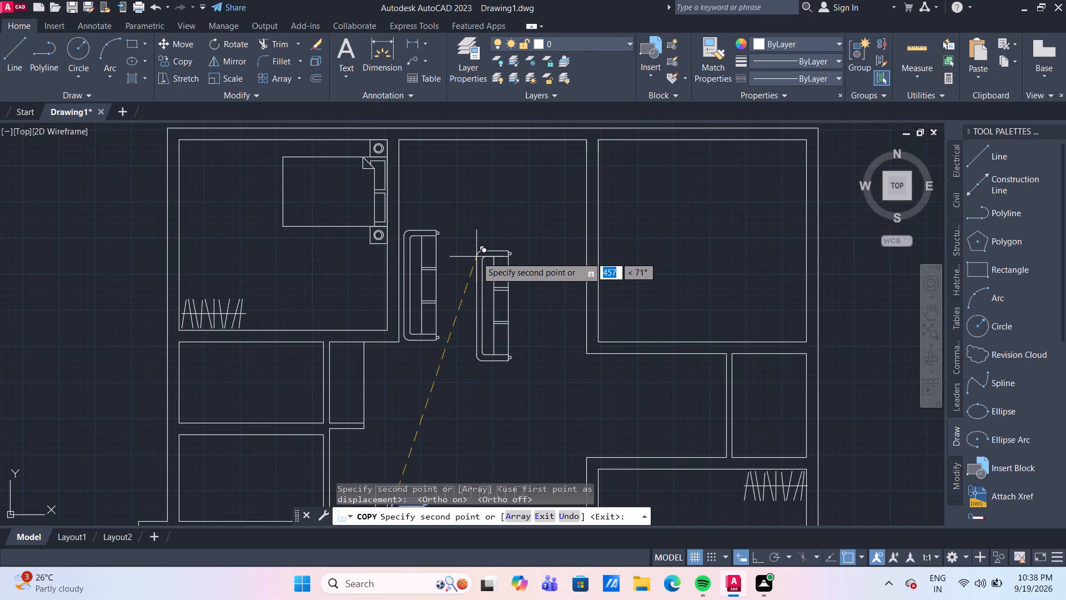
key("Escape")
Draw a 50 by 50 square table in front of the copied sofa in the upper central room.
scroll(476, 257, "down", 1)
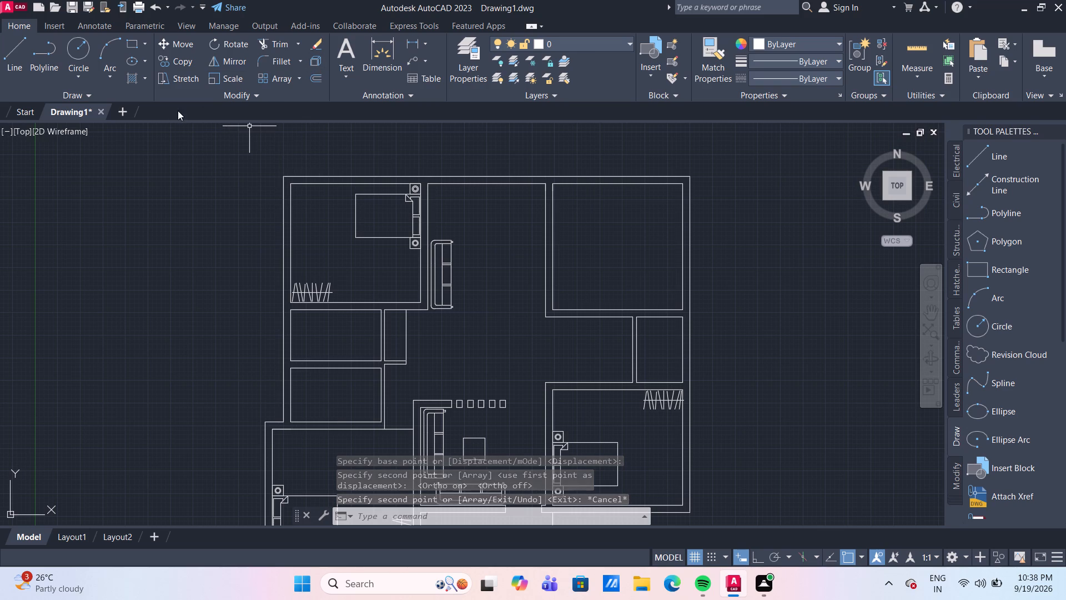
left_click(128, 44)
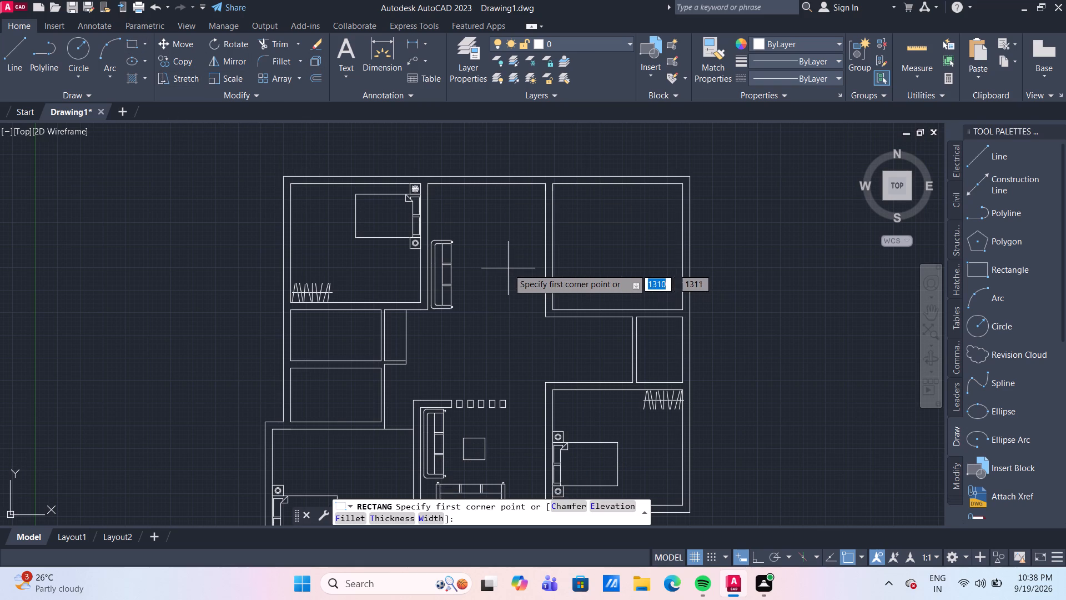
scroll(492, 266, "up", 1)
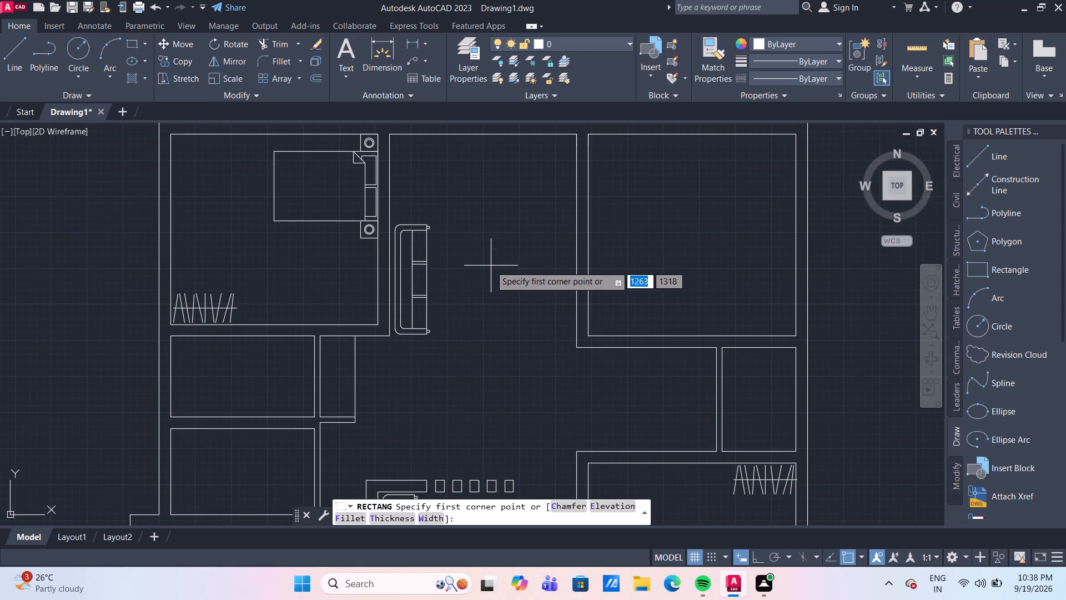
left_click(463, 257)
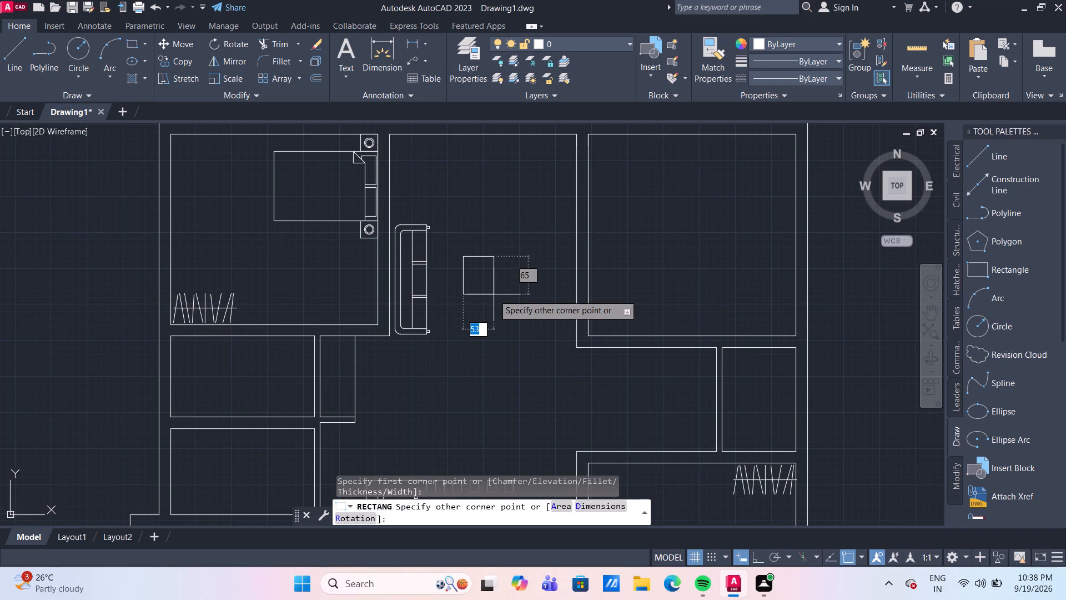
type("50")
key("Tab")
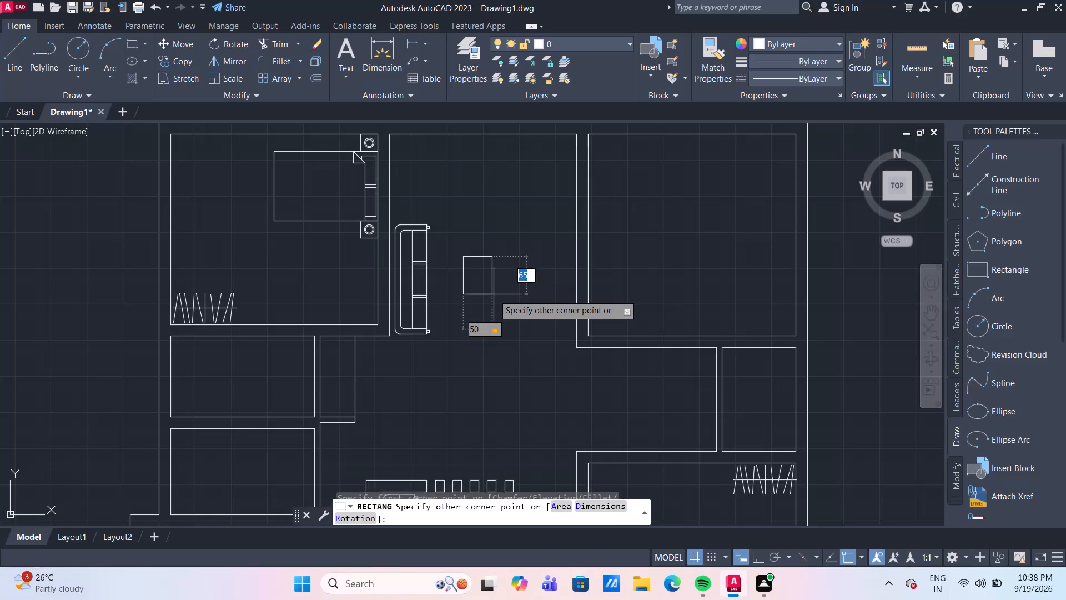
type("50")
key("Return")
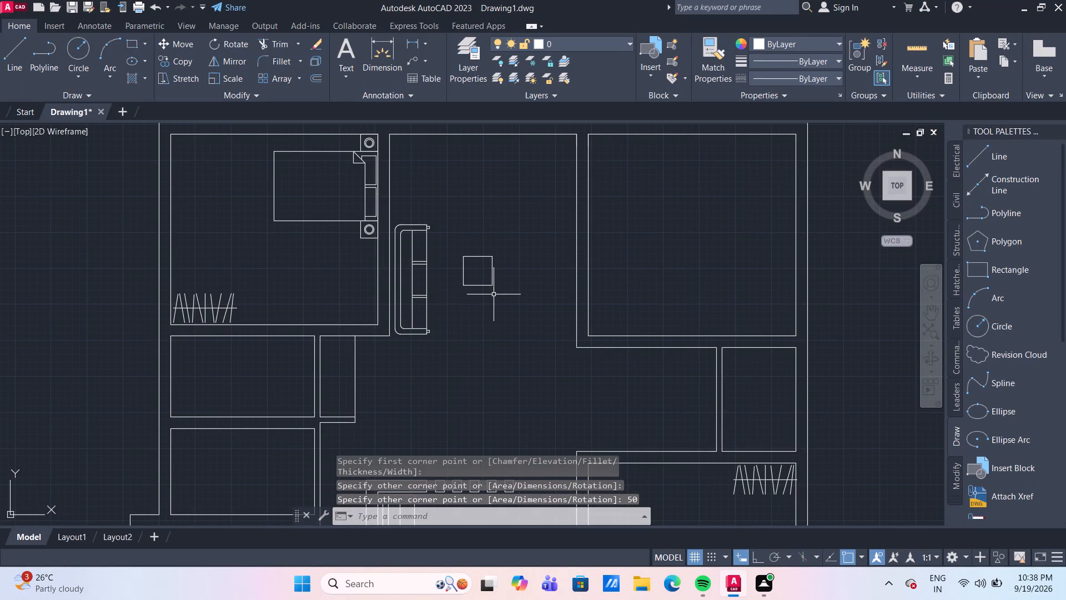
Delete the larger square table between the two sofas in the lower living area.
scroll(494, 294, "down", 3)
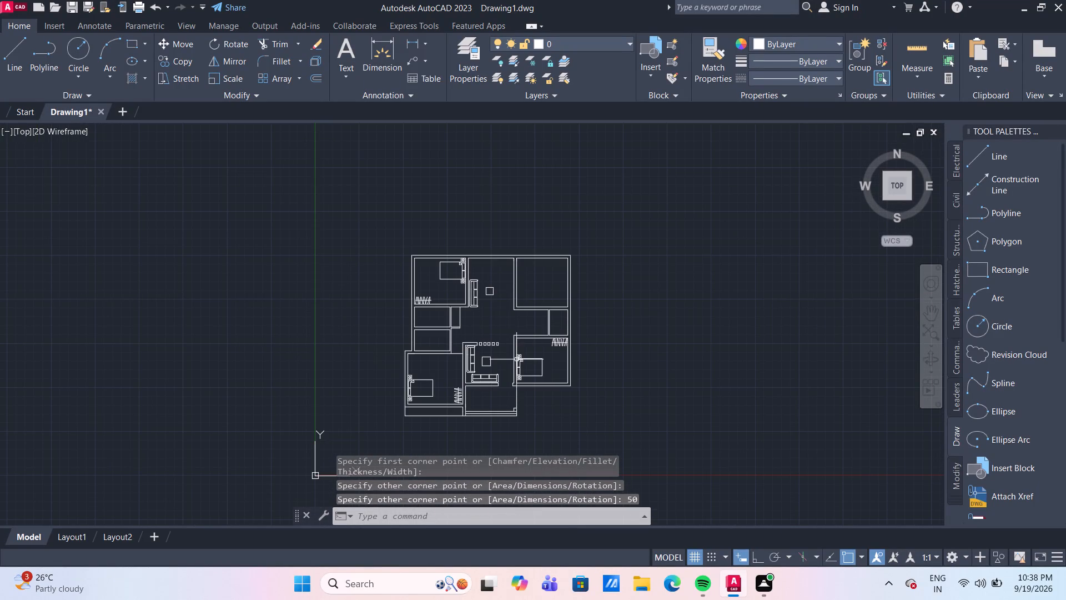
scroll(508, 368, "up", 2)
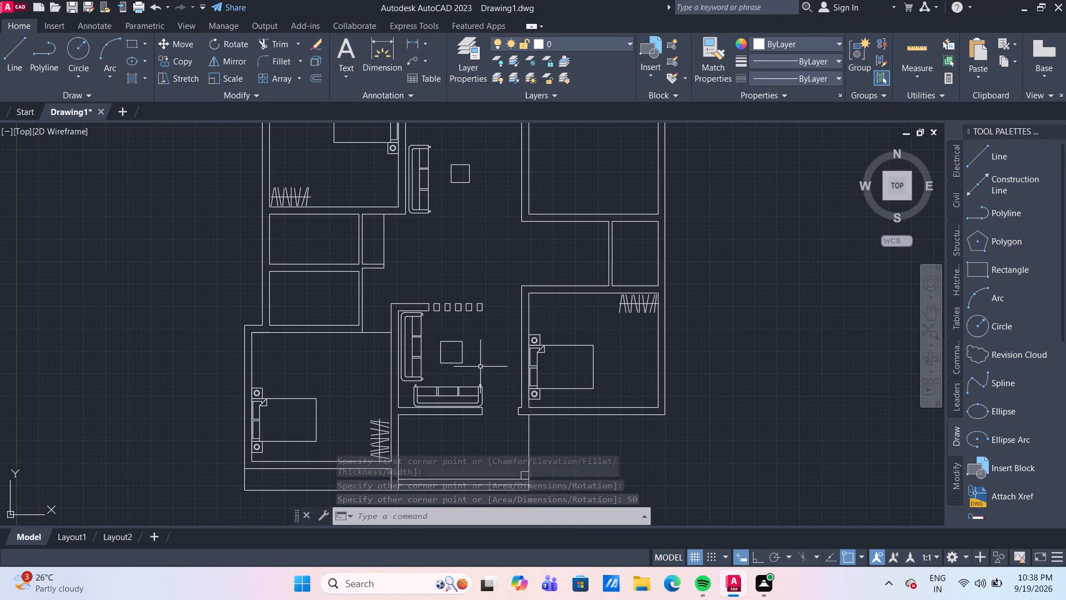
scroll(458, 372, "up", 1)
left_click_drag(472, 373, 462, 357)
left_click(437, 316)
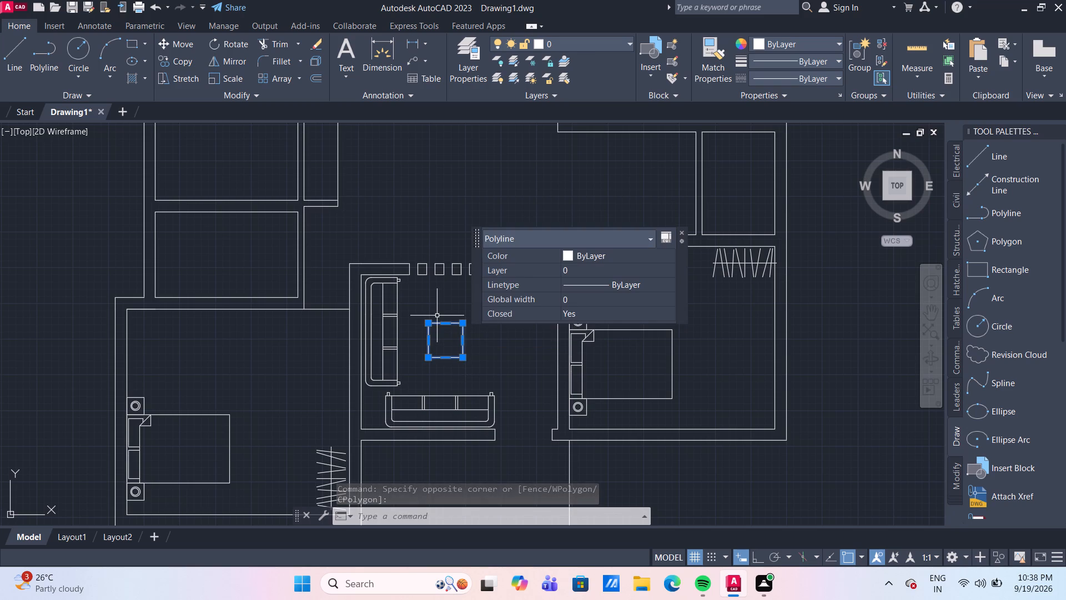
key("Delete")
Copy the upper central room's 50 by 50 table into the lower living area, between the two sofas.
scroll(437, 316, "down", 4)
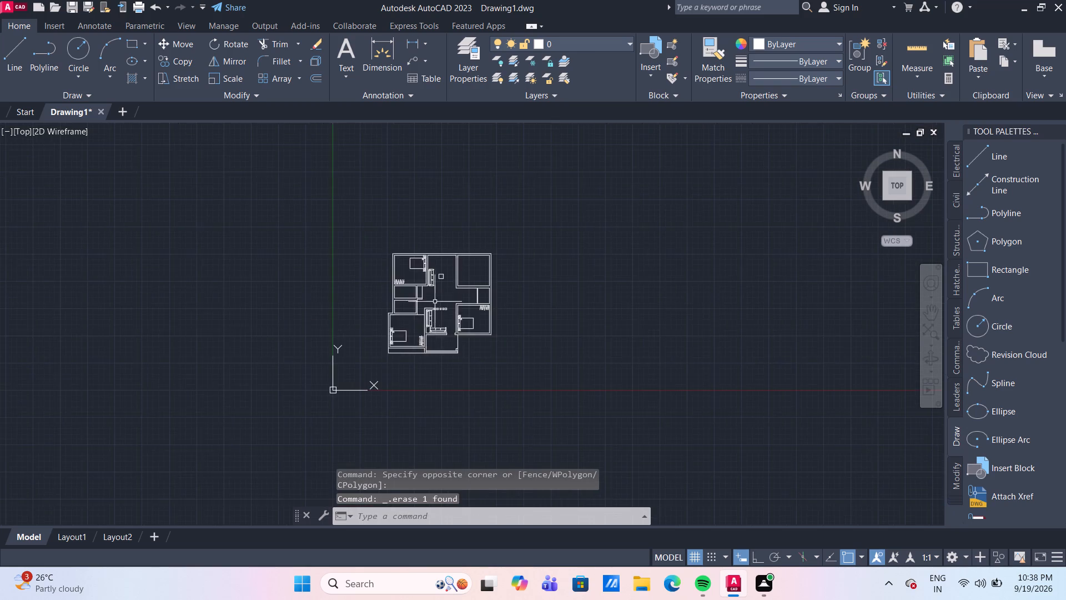
scroll(435, 292, "up", 3)
left_click_drag(448, 239, 450, 252)
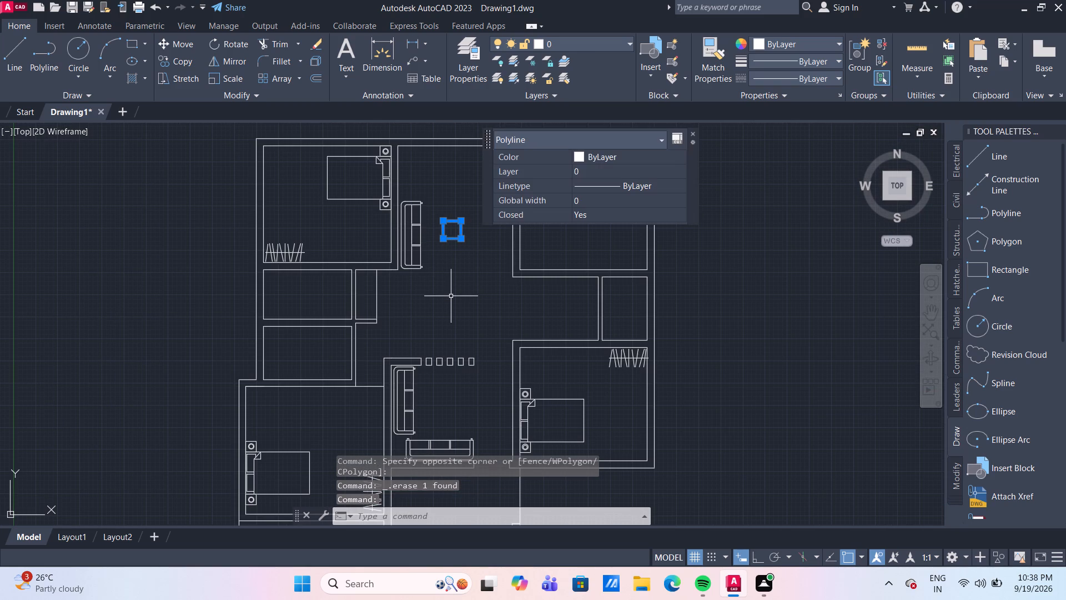
type("CO")
key("Return")
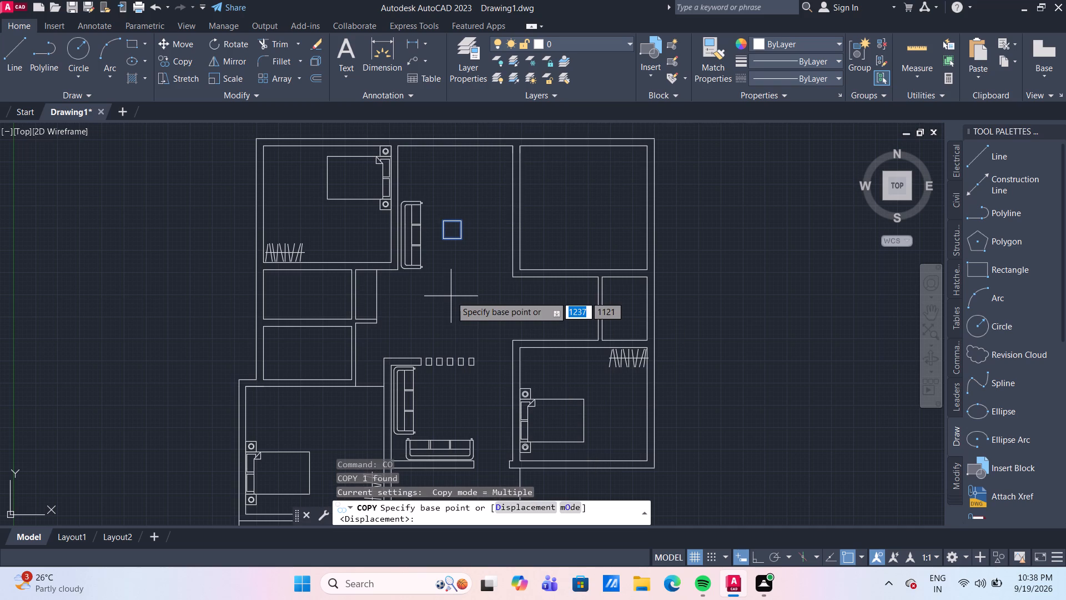
left_click(453, 228)
scroll(444, 414, "up", 1)
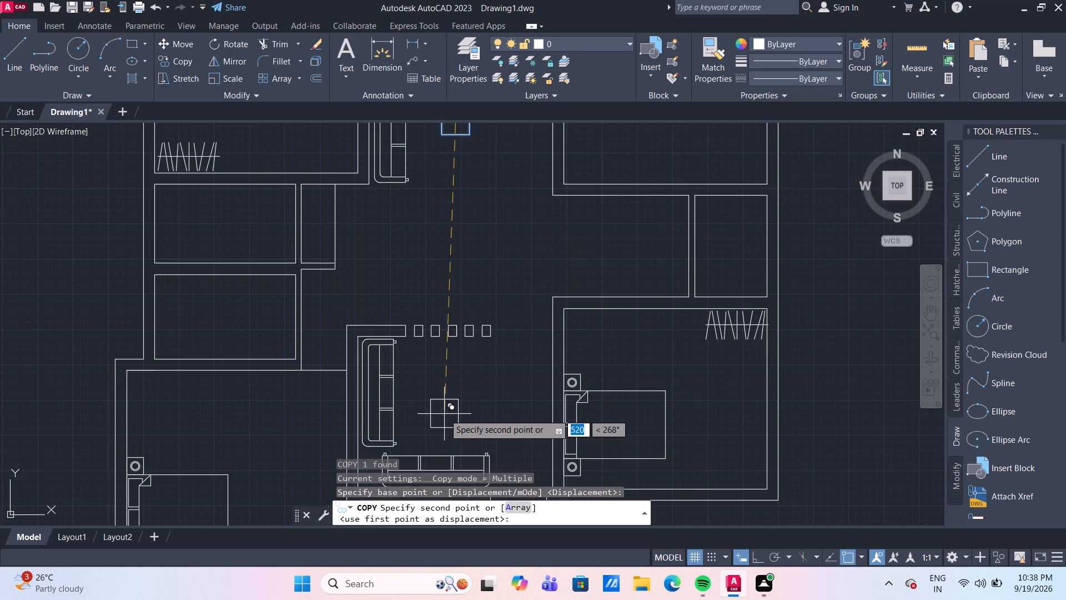
middle_click_drag(447, 383, 456, 319)
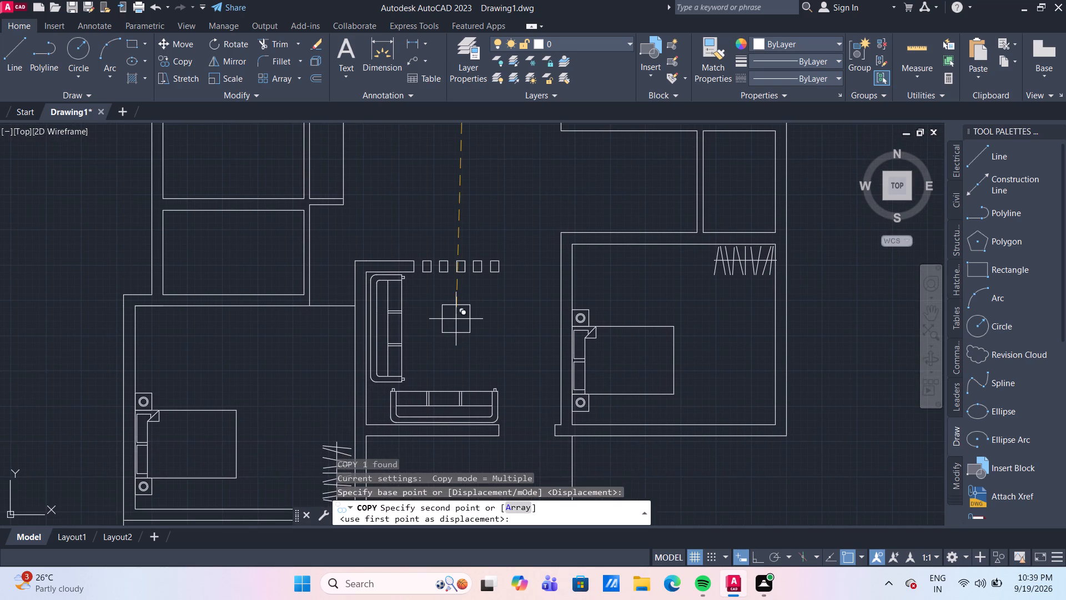
scroll(456, 319, "up", 1)
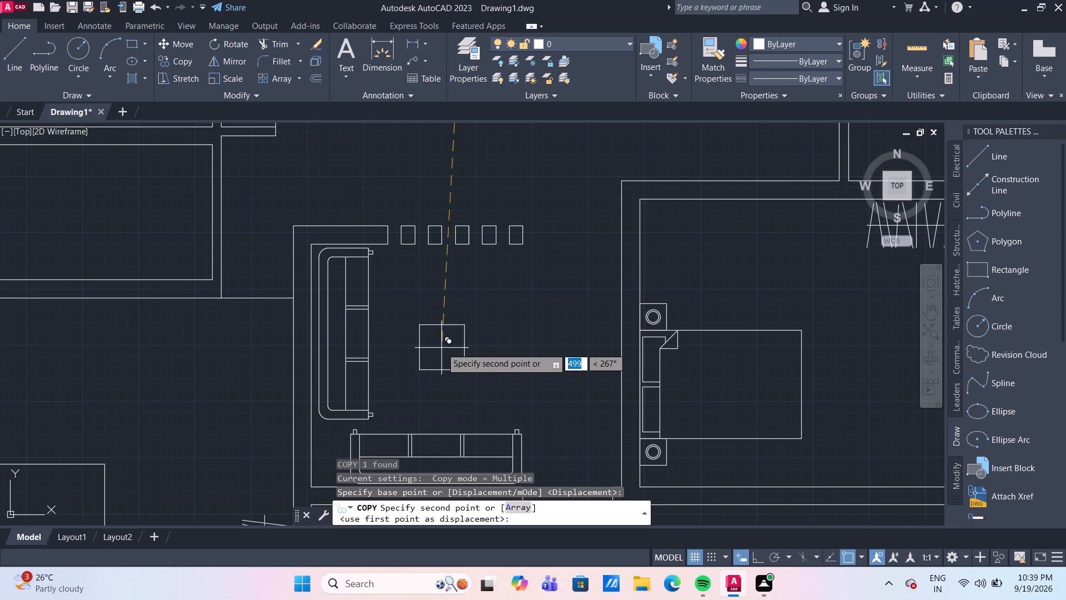
left_click(441, 348)
key("Escape")
Draw a horizontal line about 958 long, with Ortho on, in the empty space to the right of the floor plan.
scroll(499, 314, "down", 3)
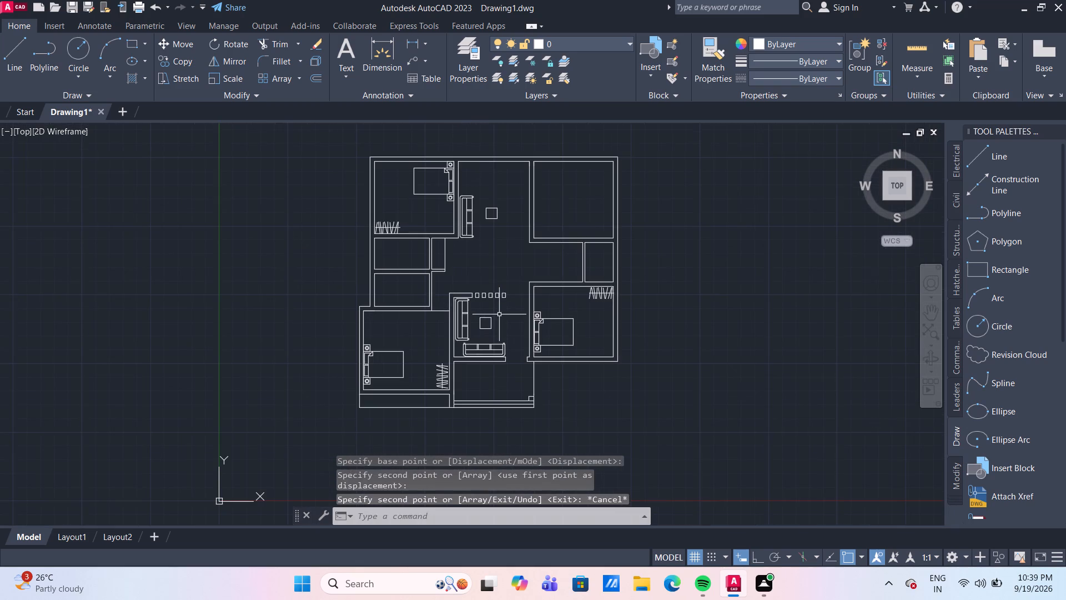
middle_click_drag(763, 266, 731, 317)
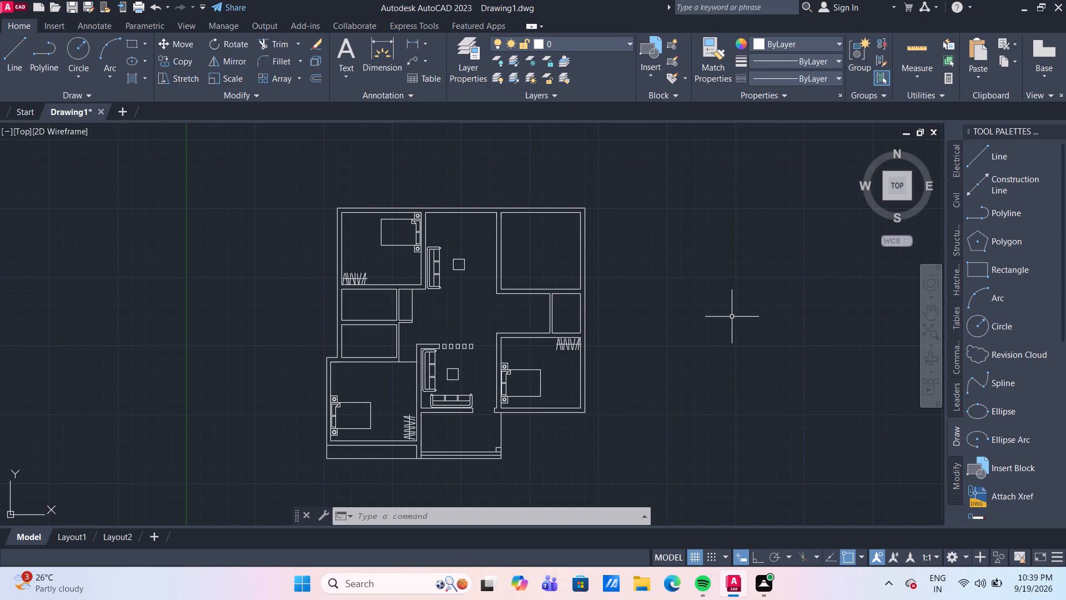
scroll(386, 306, "up", 2)
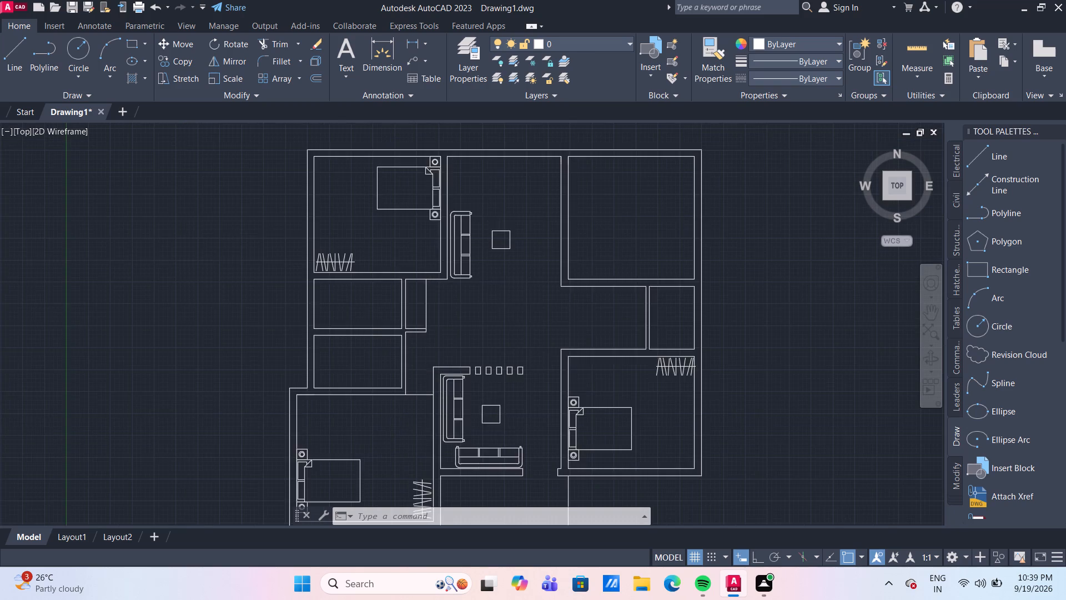
scroll(386, 306, "down", 2)
middle_click_drag(742, 281, 560, 280)
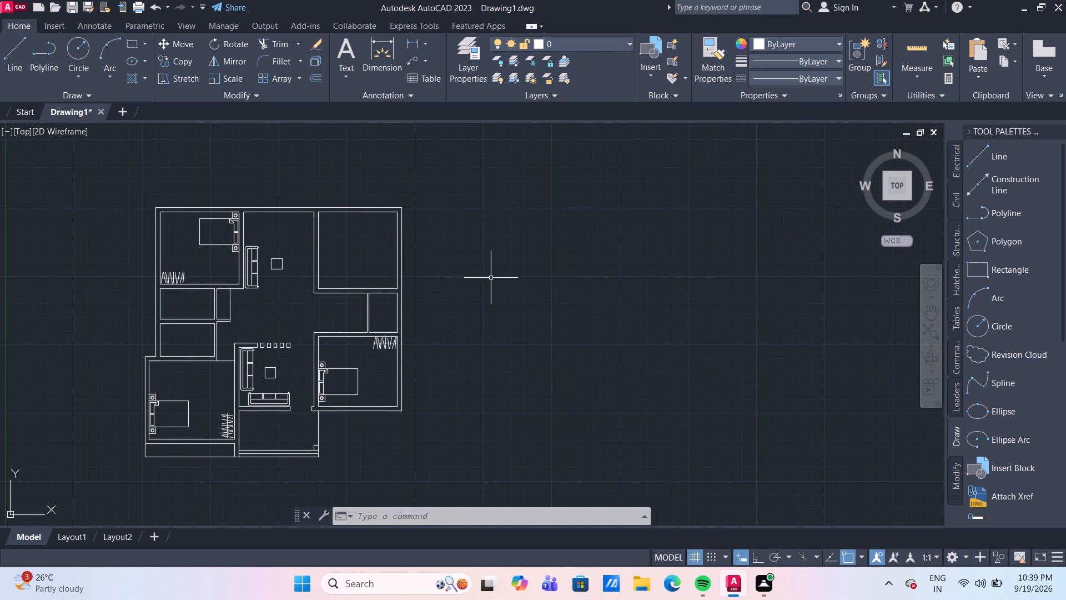
left_click(18, 56)
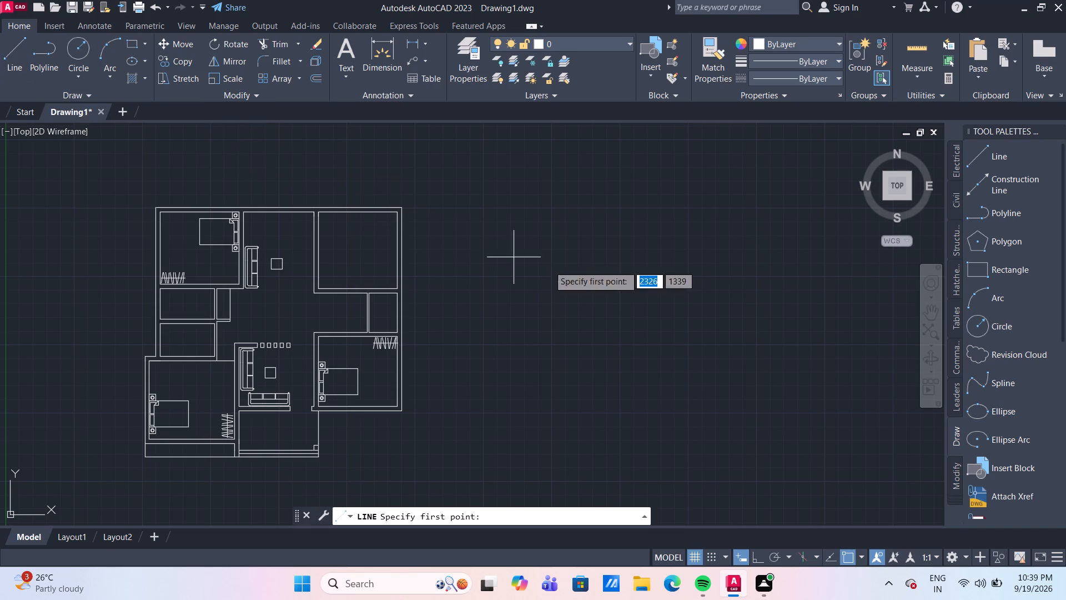
left_click_drag(535, 326, 544, 326)
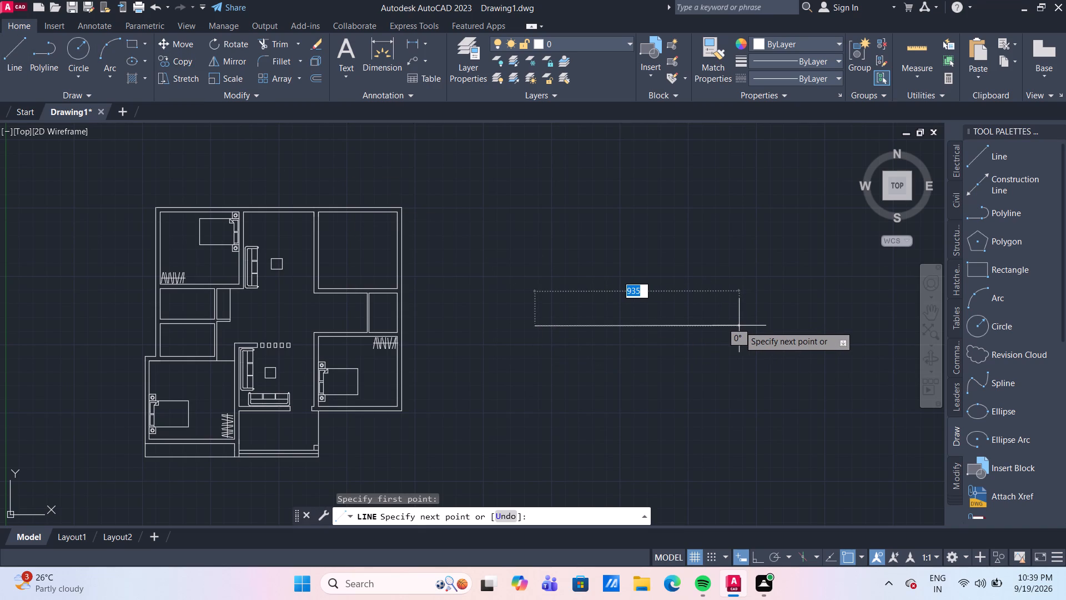
key("F8")
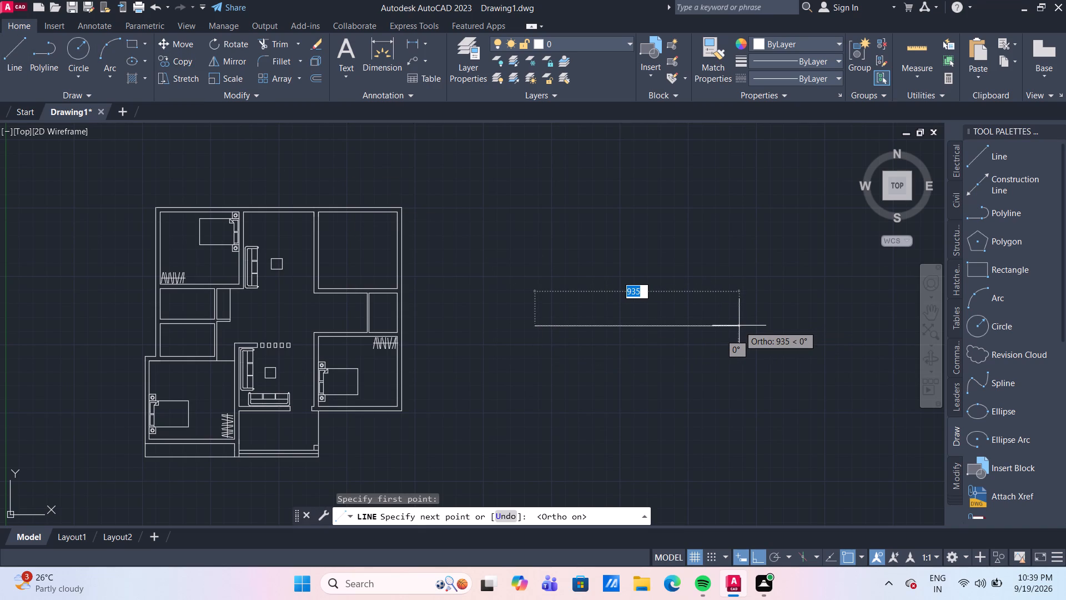
left_click(744, 325)
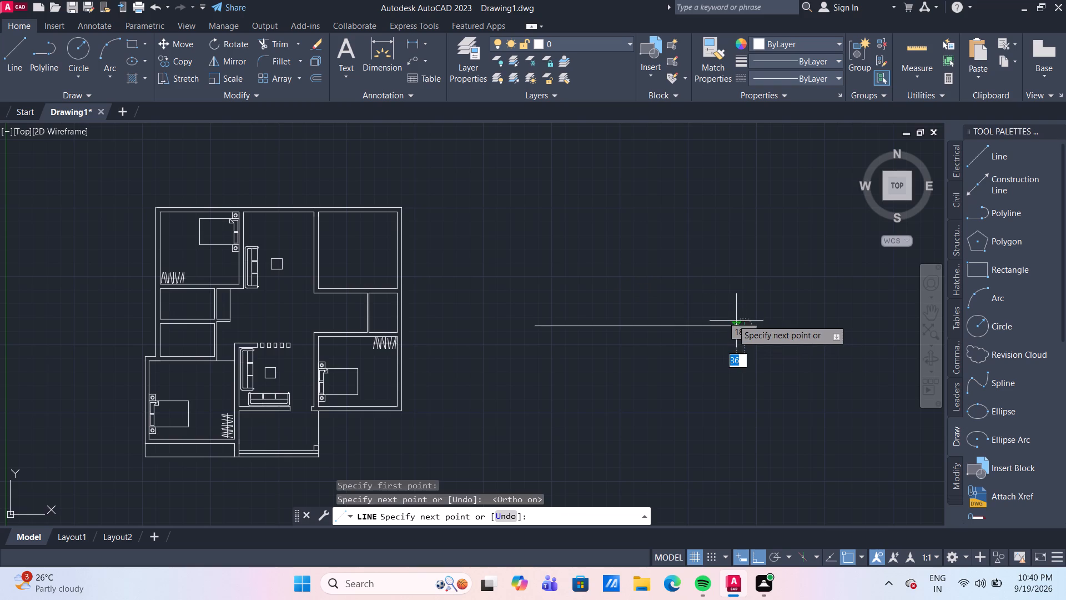
key("Escape")
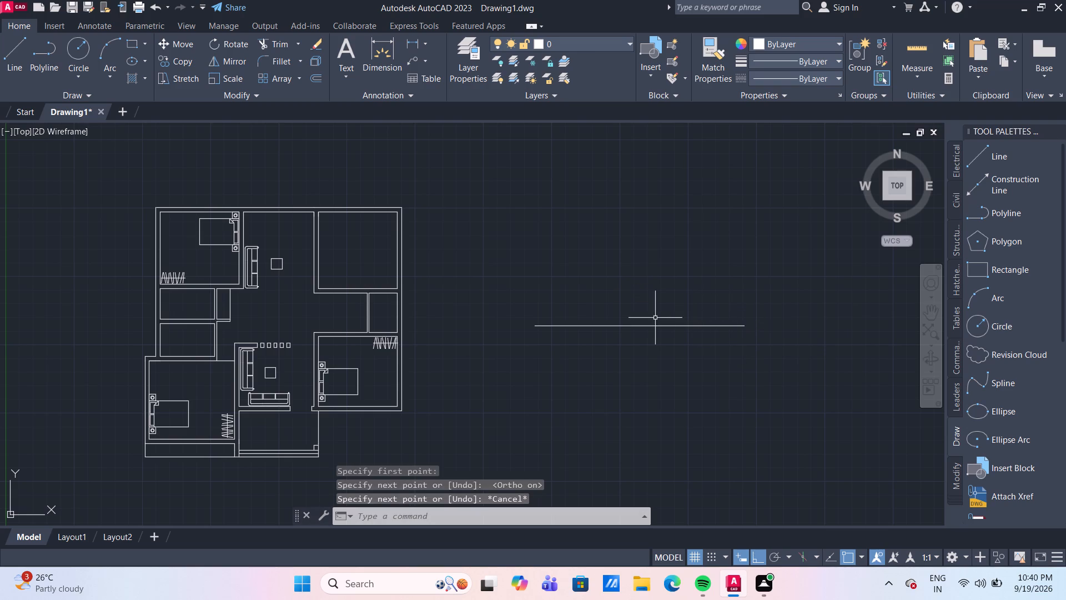
Shorten the new horizontal line to about 226 by stretching its right endpoint toward the left.
left_click(629, 327)
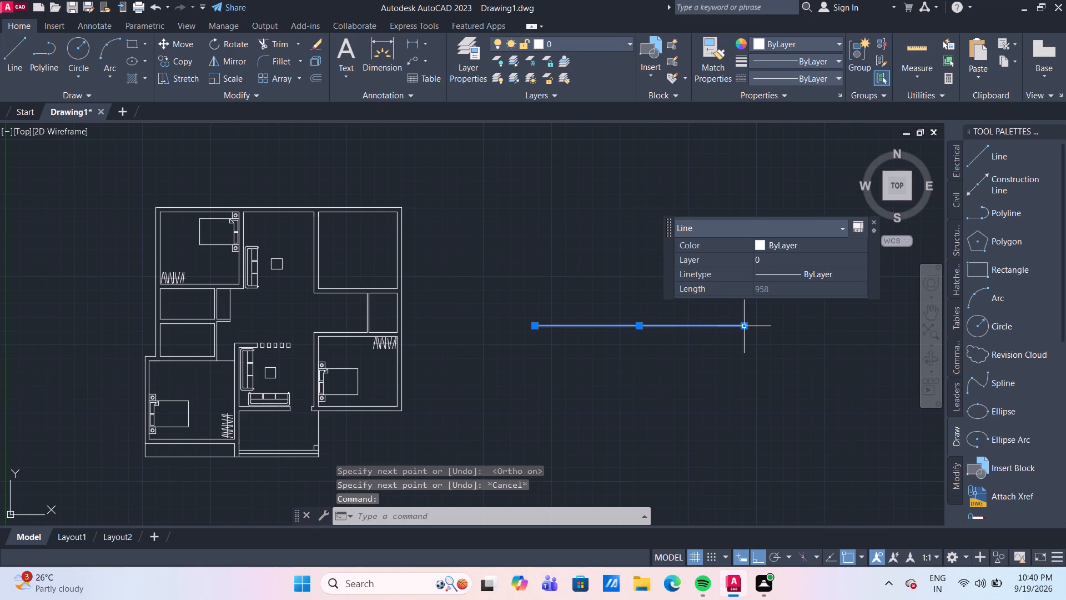
left_click(746, 325)
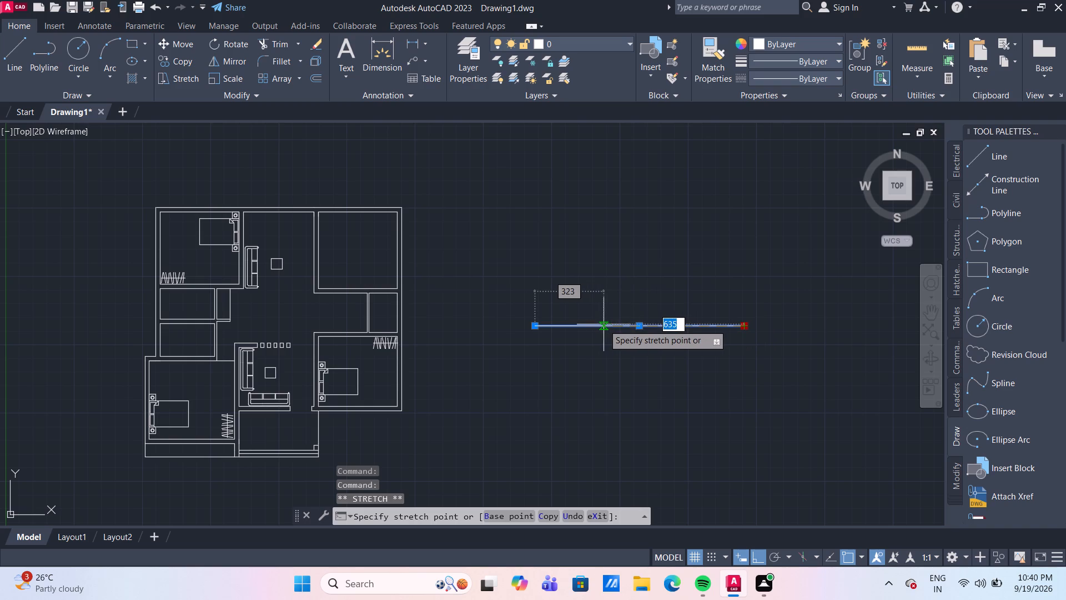
left_click(584, 327)
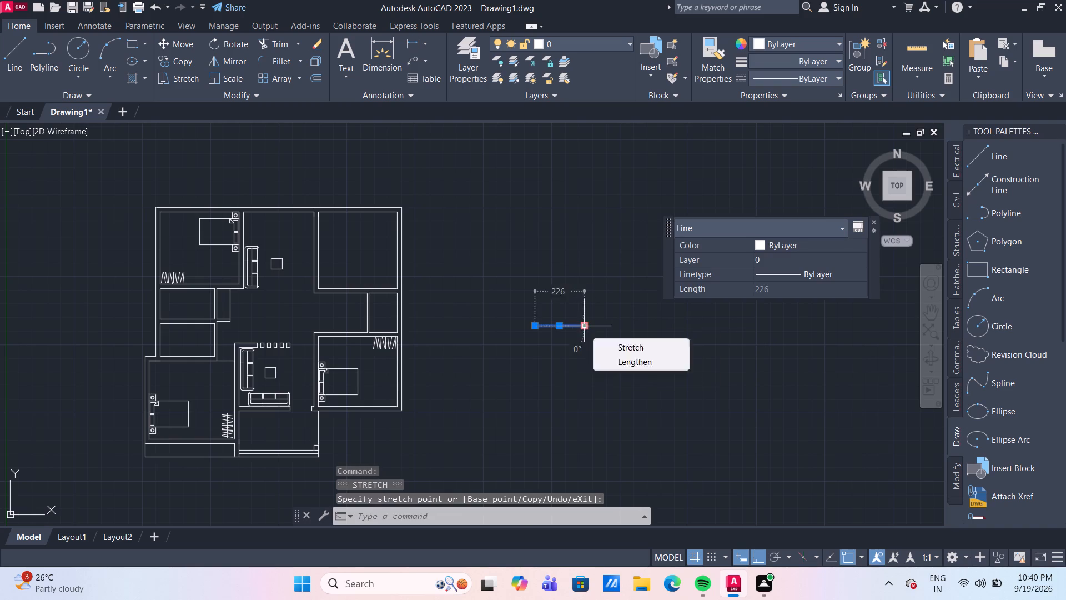
scroll(560, 331, "up", 3)
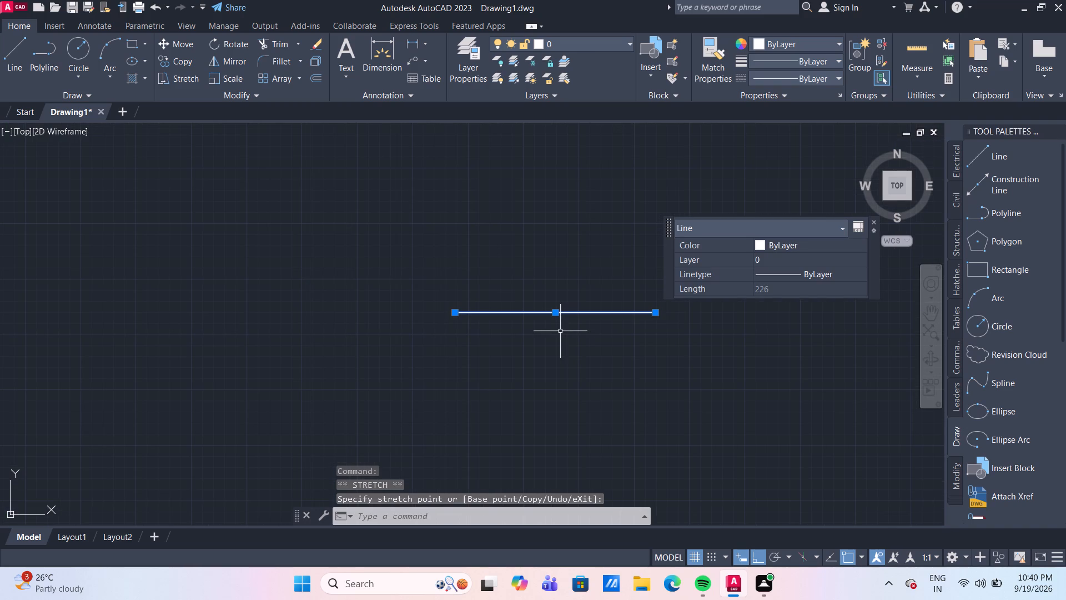
key("Escape")
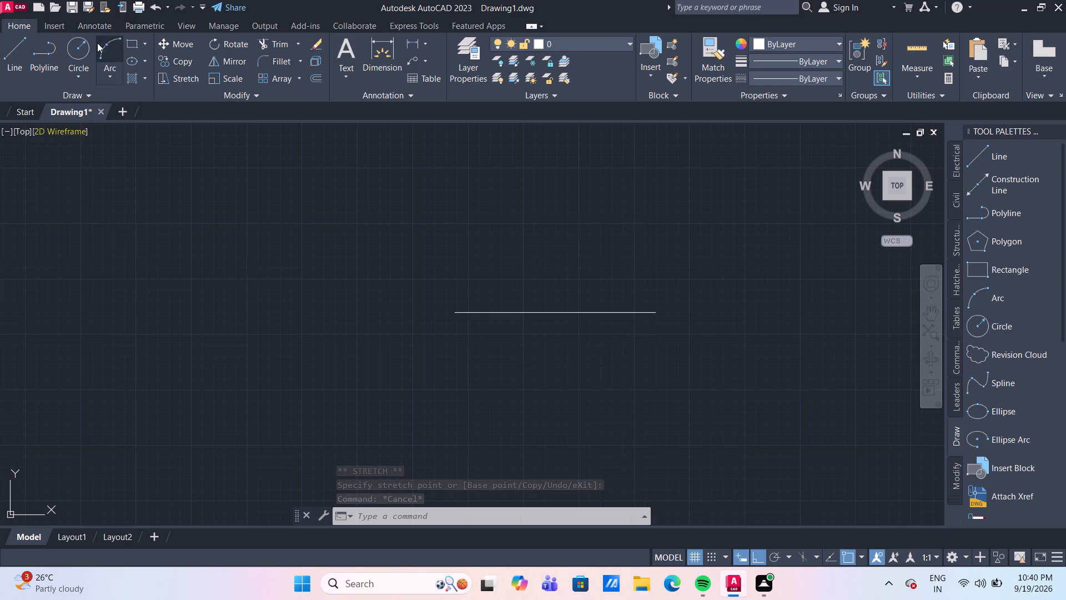
Draw a rectangle 50 wide and 35 high standing on the line, with its lower-right corner at the line's right end.
left_click(129, 45)
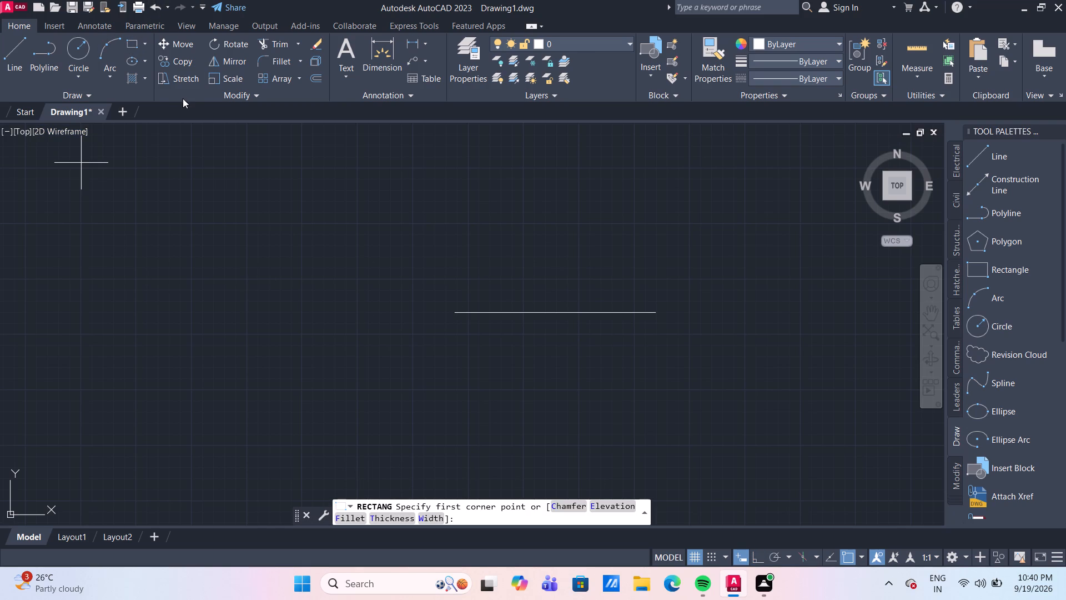
scroll(457, 189, "up", 2)
scroll(490, 219, "down", 3)
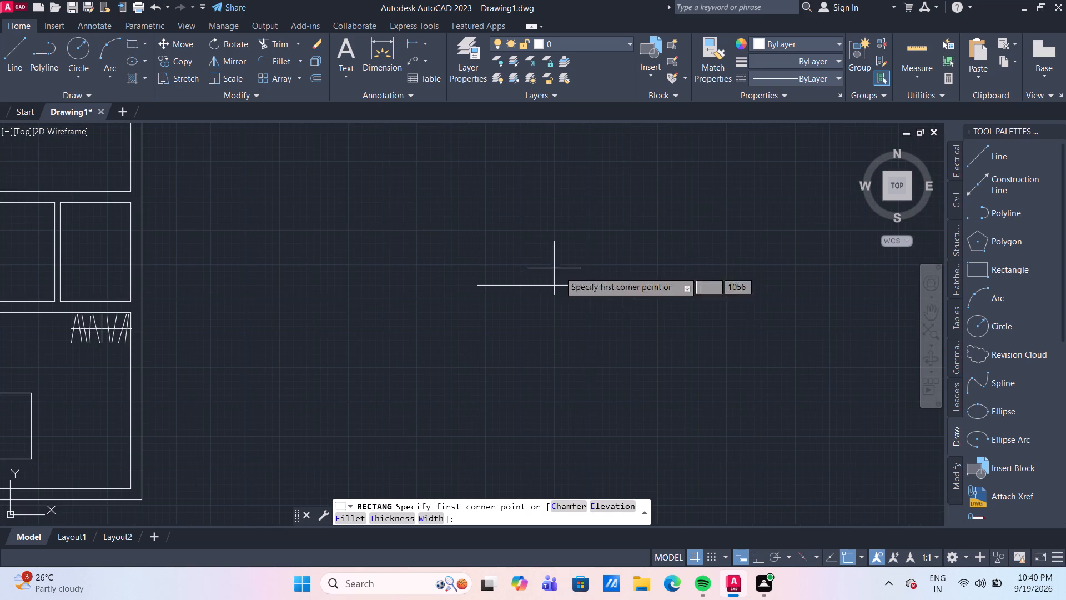
scroll(610, 299, "up", 2)
left_click(595, 267)
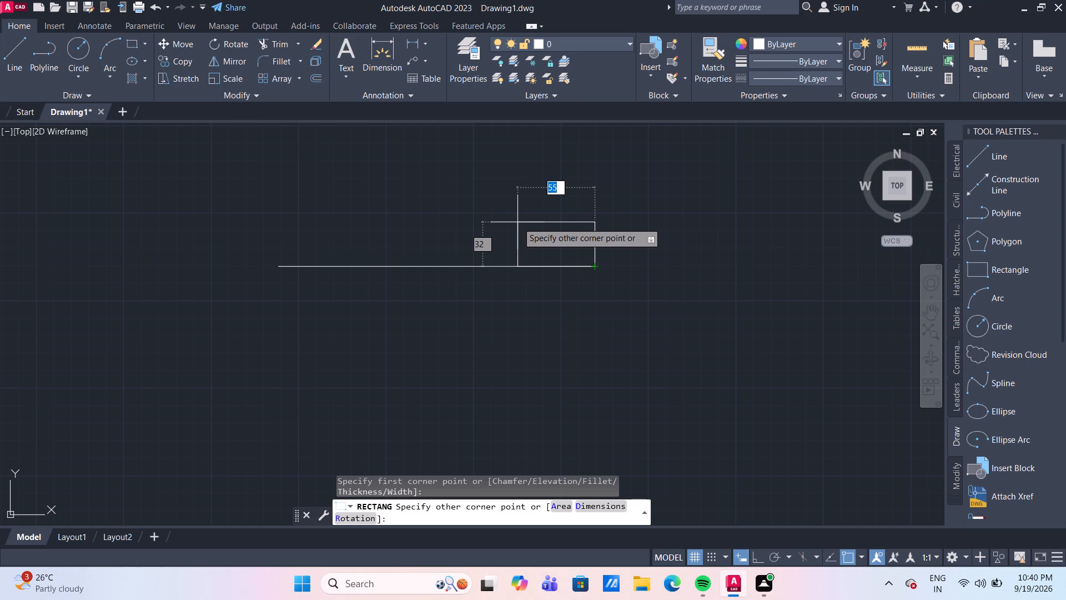
type("50")
key("Tab")
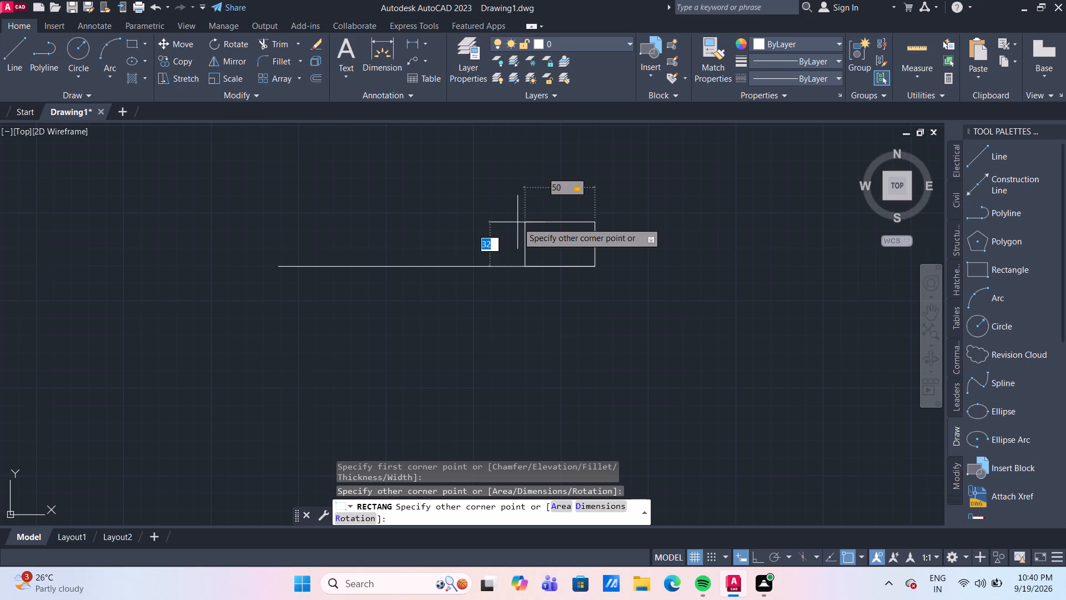
type("35")
key("Return")
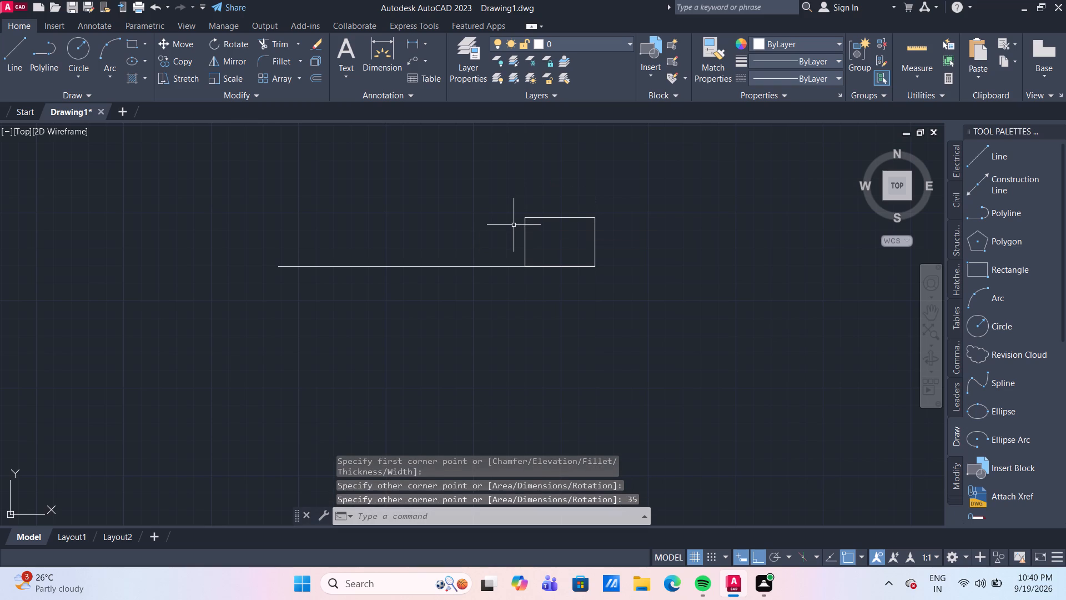
Draw a rectangle 60 wide and 15 high standing on the line, to the left of the 50 by 35 rectangle.
left_click(138, 45)
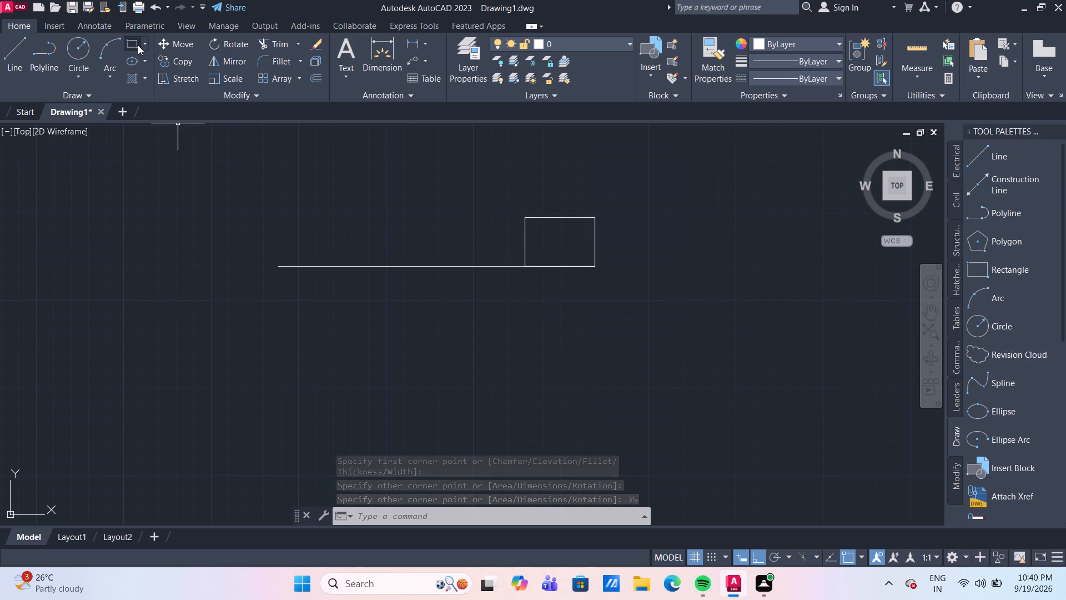
left_click(461, 264)
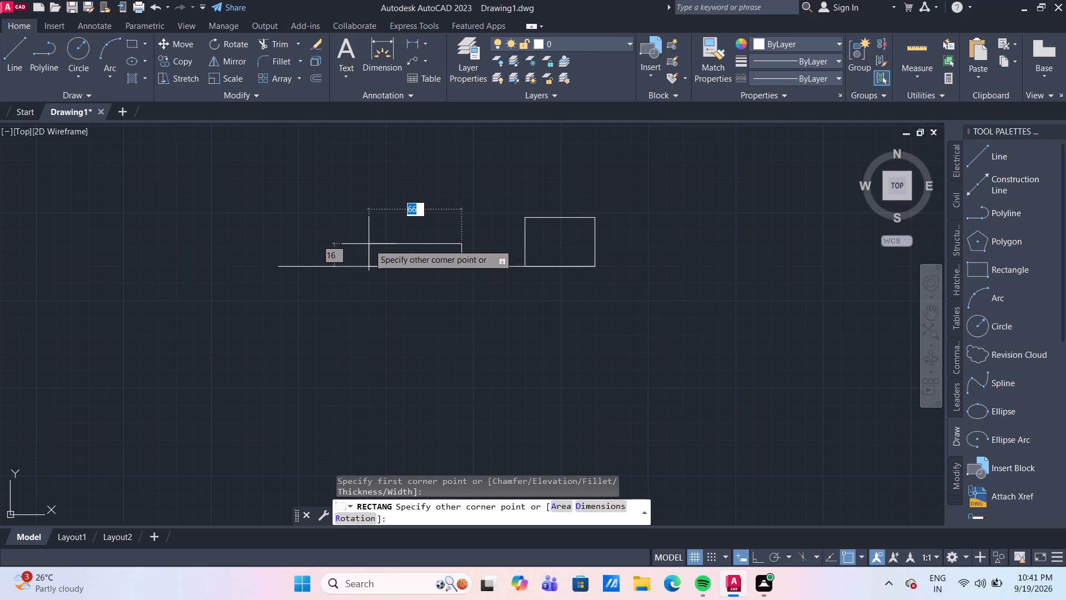
type("60")
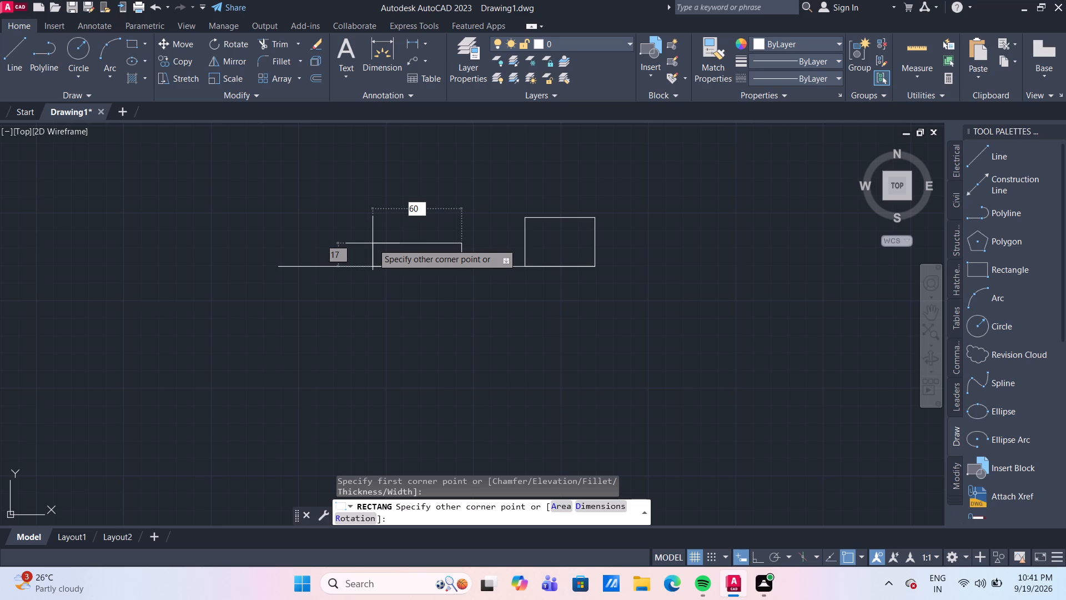
key("Tab")
type("15")
key("Return")
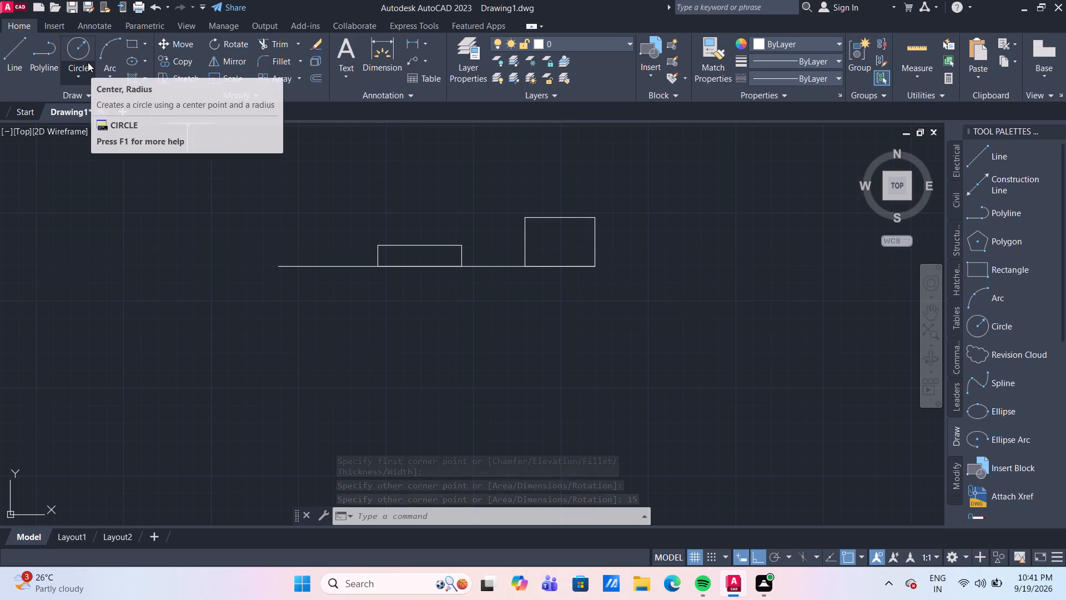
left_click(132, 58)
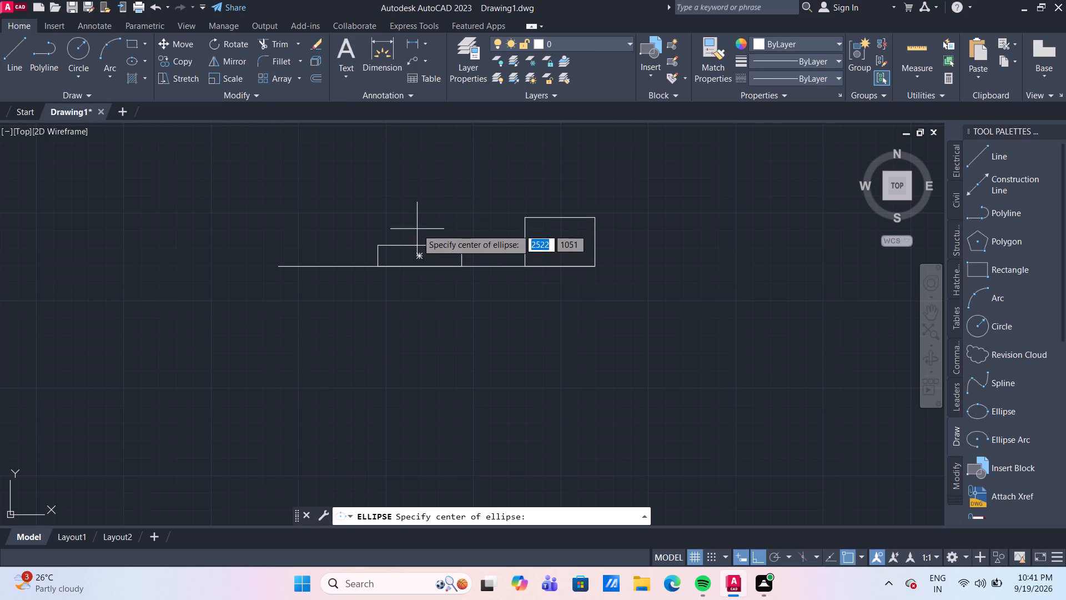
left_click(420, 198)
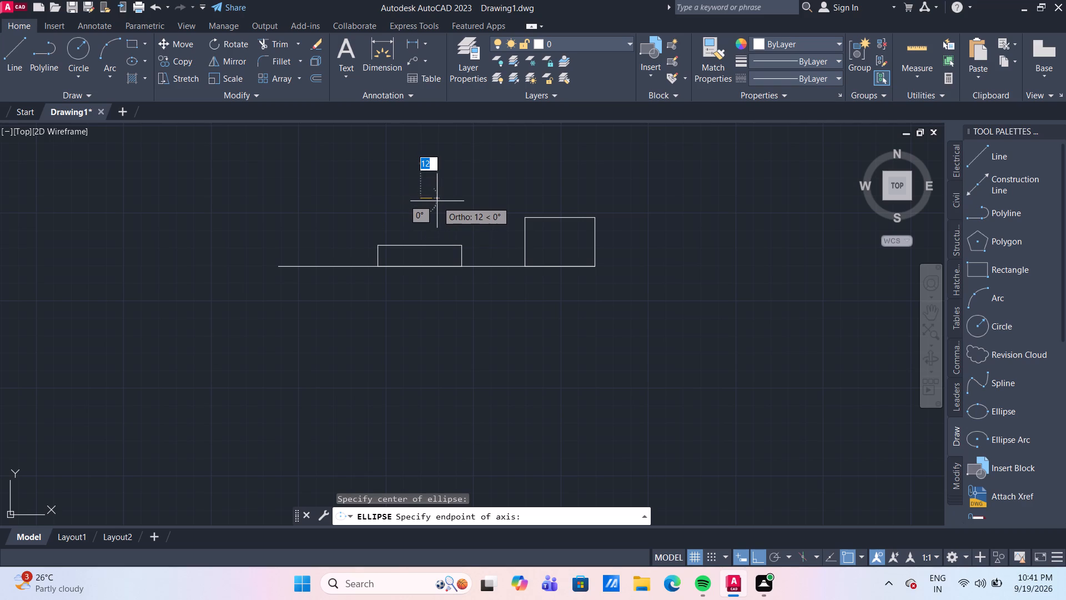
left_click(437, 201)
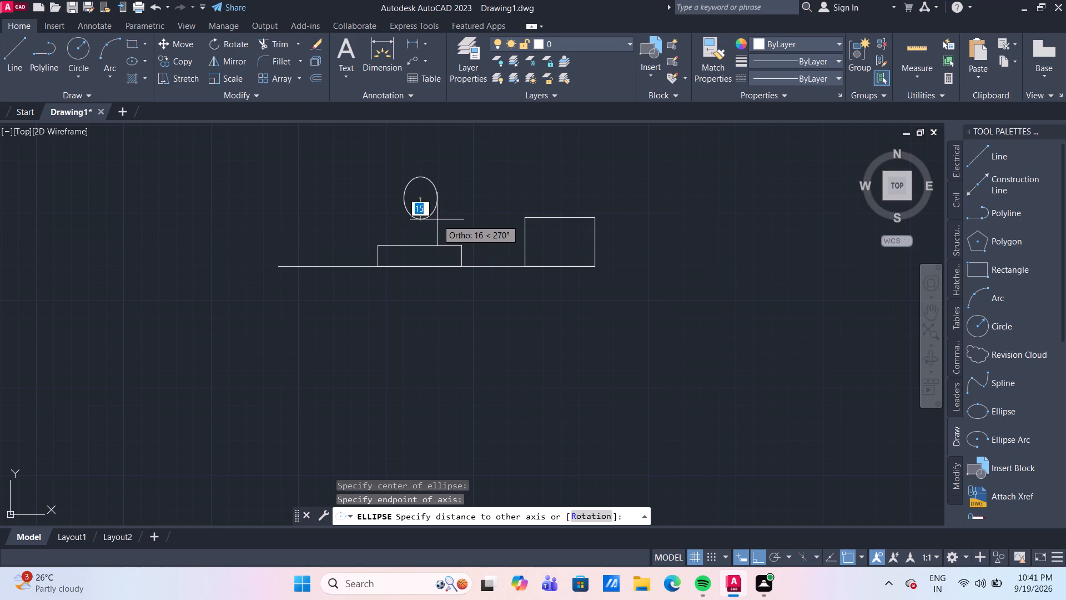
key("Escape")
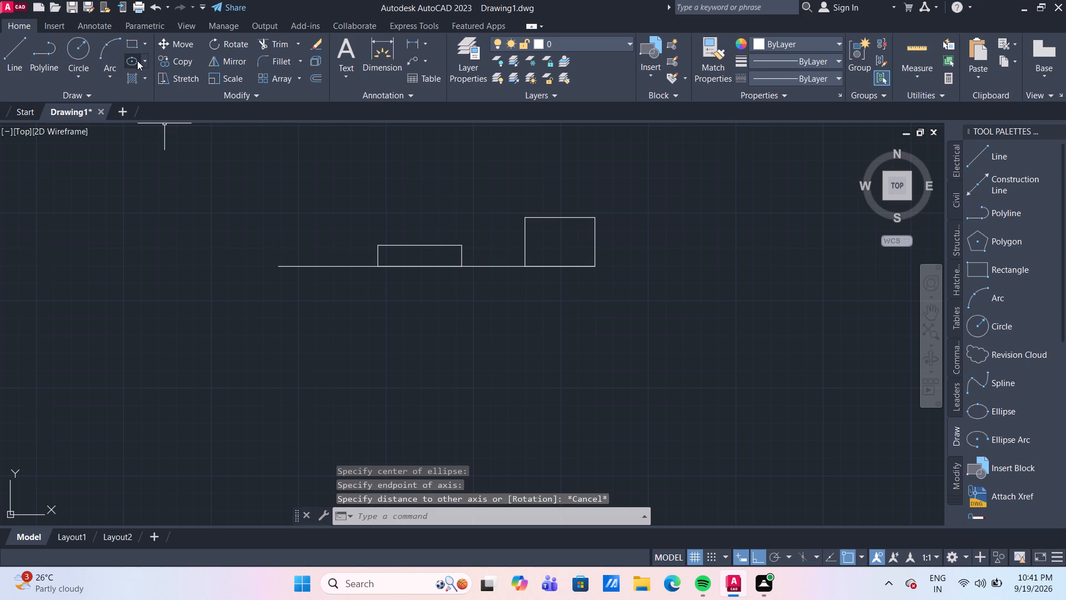
Draw an upright ellipse just above the 60 by 15 rectangle, with radii of about 20 horizontally and 30 vertically.
left_click(135, 61)
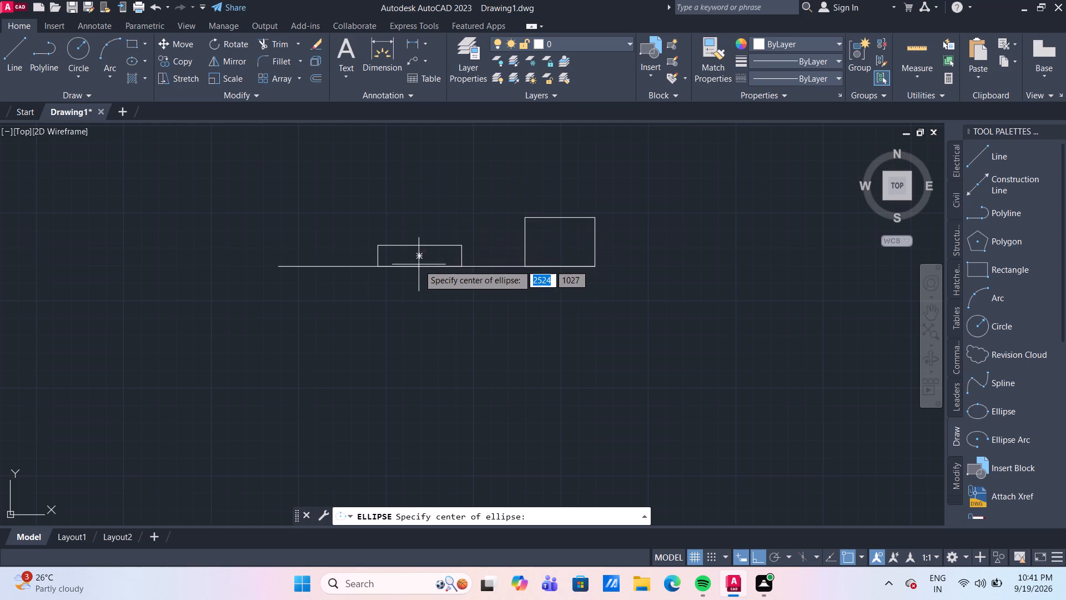
left_click(423, 202)
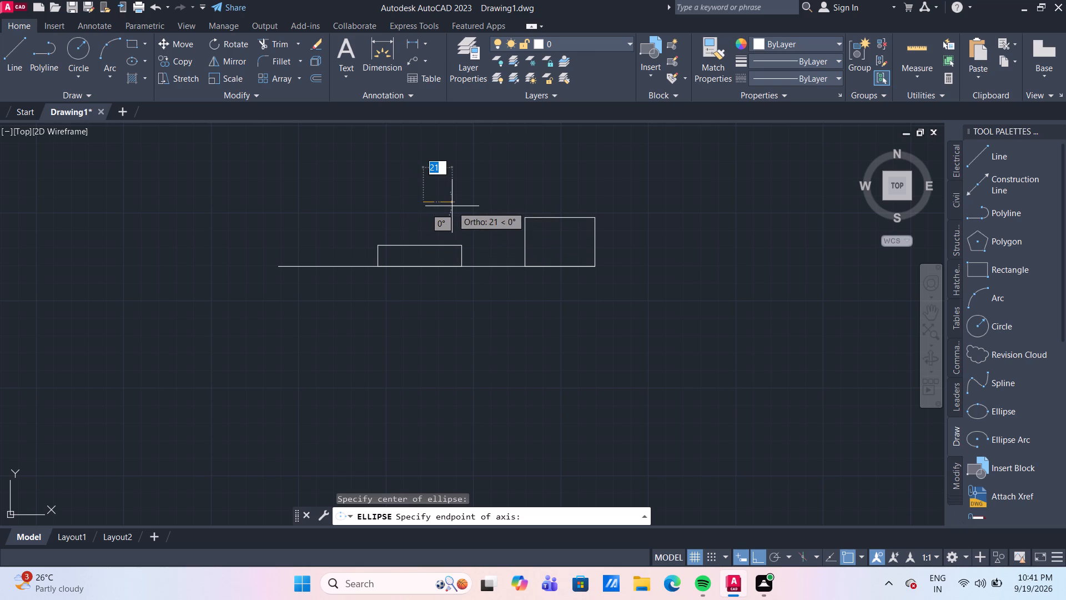
left_click(451, 206)
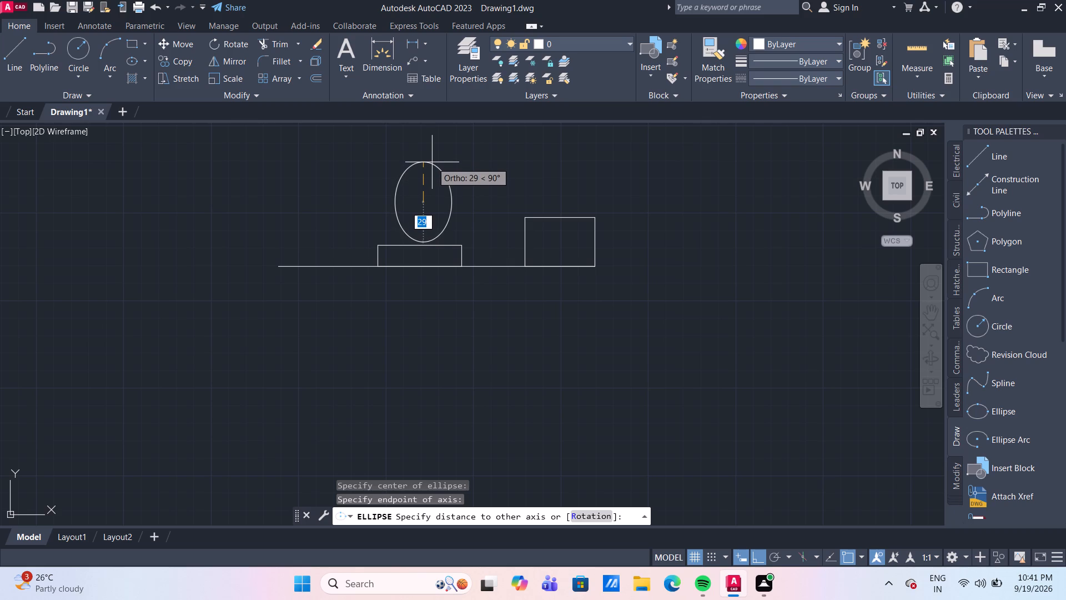
left_click(432, 160)
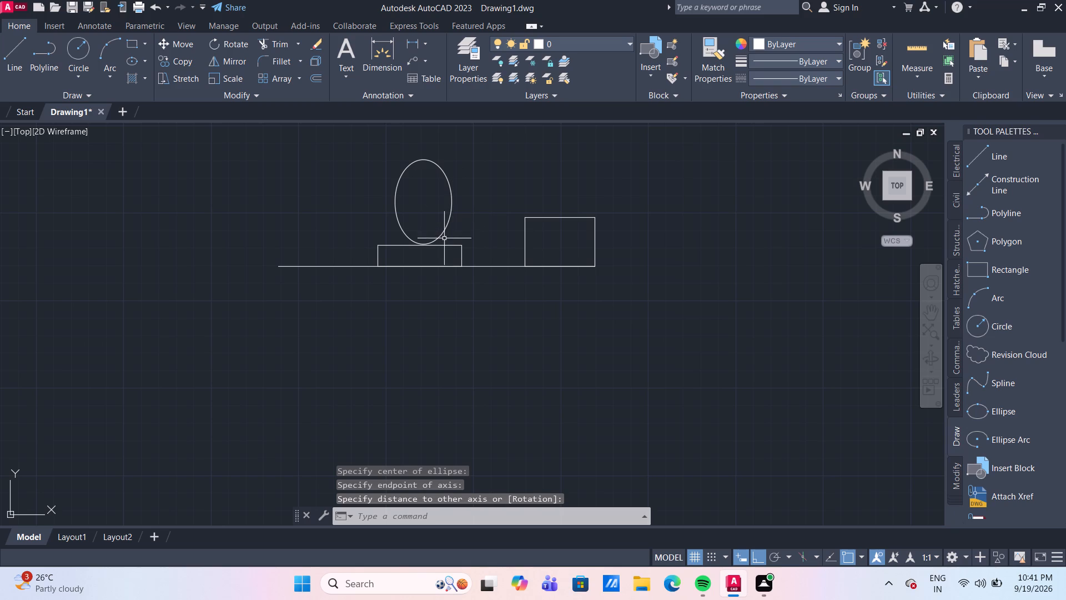
Move the ellipse so its lowest point sits on the midpoint of the 60 by 15 rectangle's top edge.
scroll(444, 238, "up", 1)
left_click(439, 233)
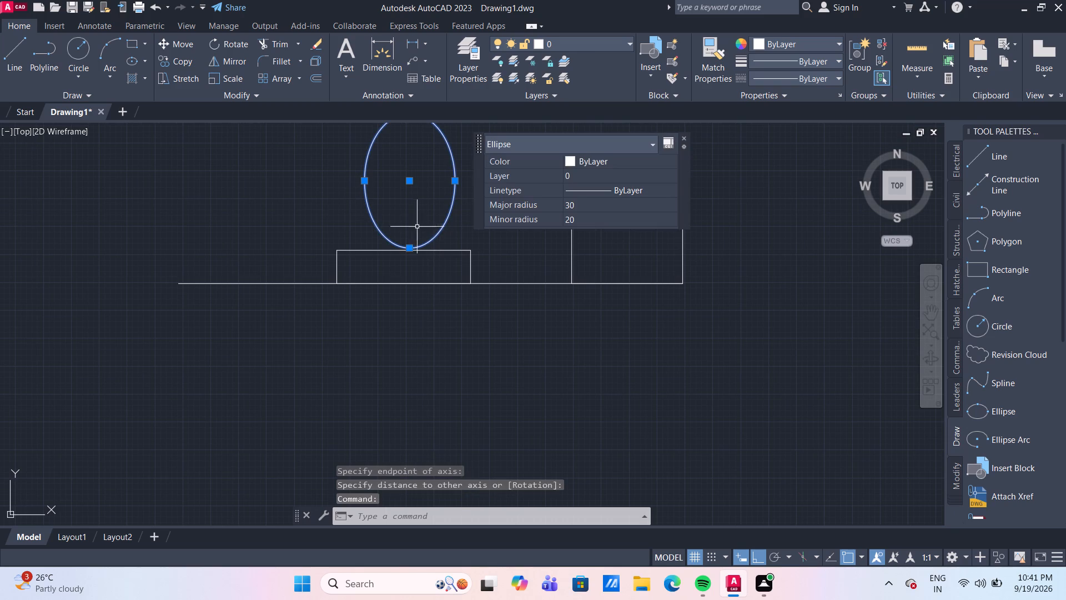
key("m")
key("Return")
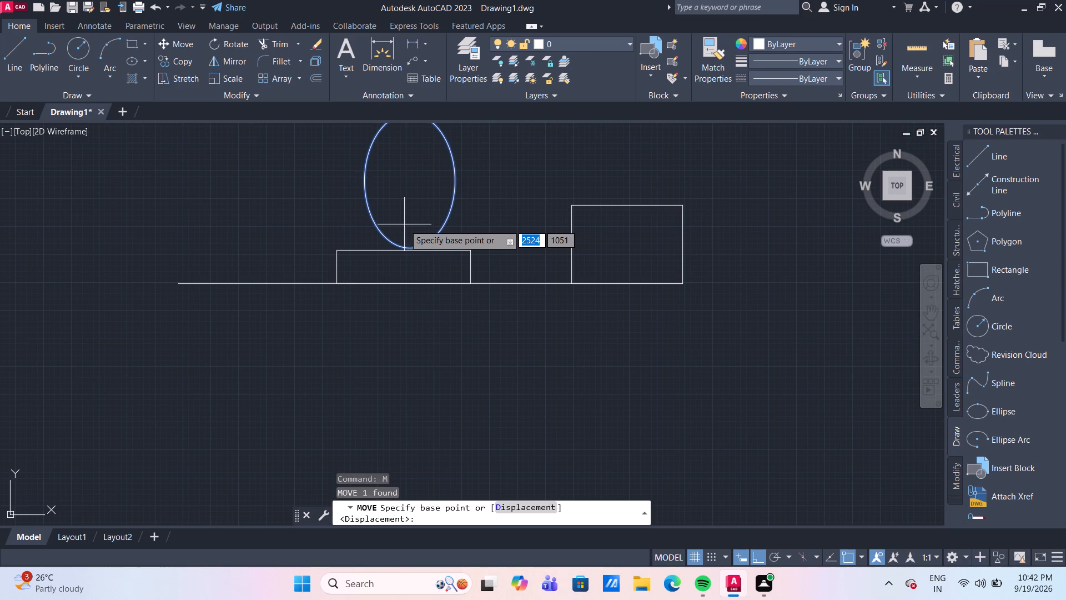
scroll(406, 235, "up", 2)
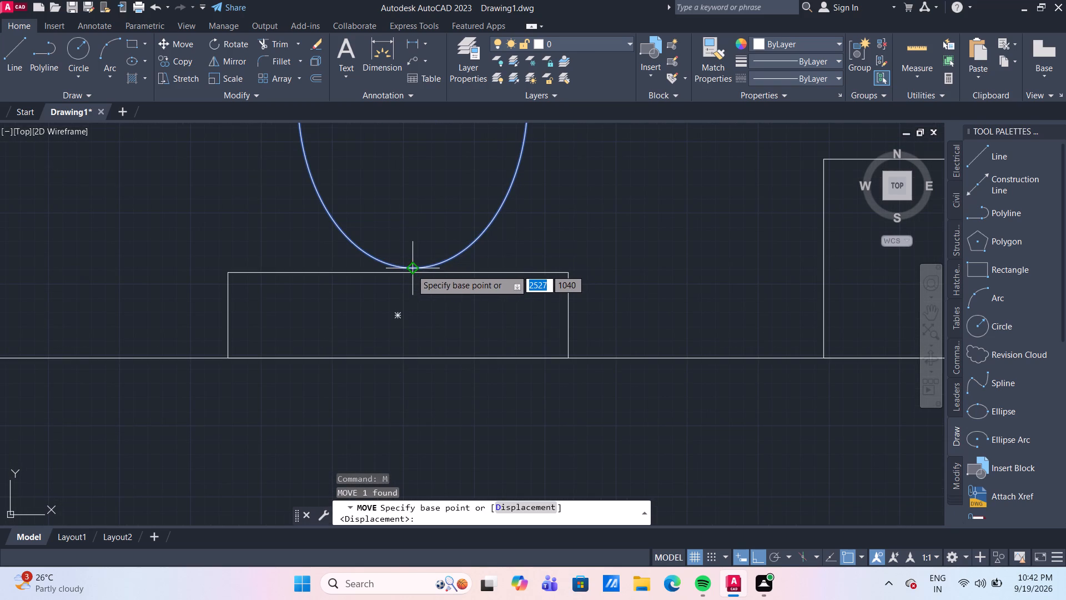
left_click(411, 269)
scroll(411, 269, "up", 2)
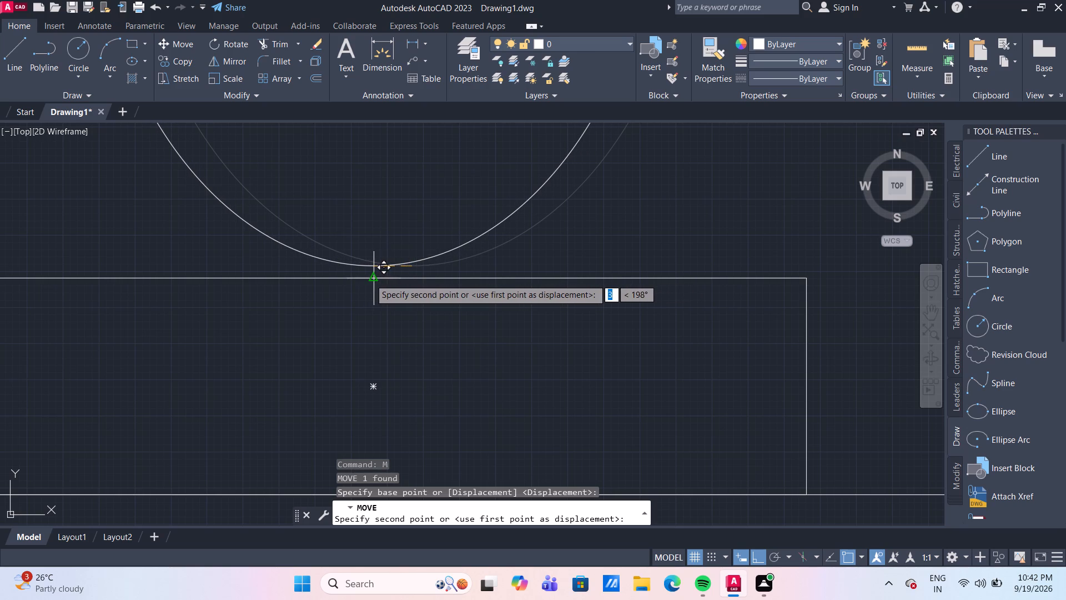
left_click(370, 279)
scroll(370, 279, "down", 3)
scroll(476, 300, "down", 3)
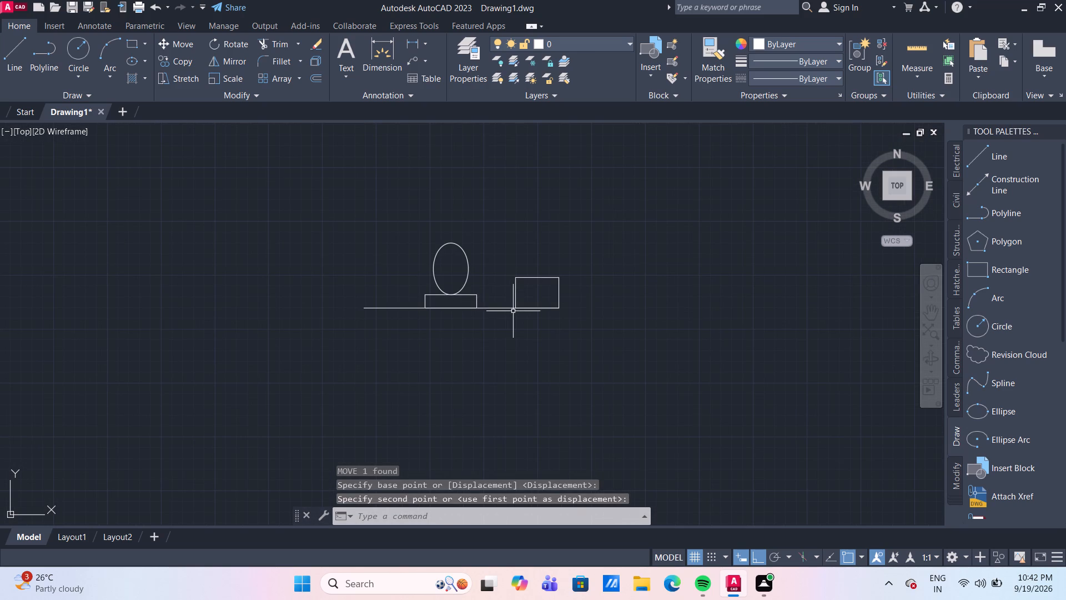
Draw a rectangle 20 wide and 10 high standing on the horizontal line, near the line's left end.
scroll(454, 314, "up", 1)
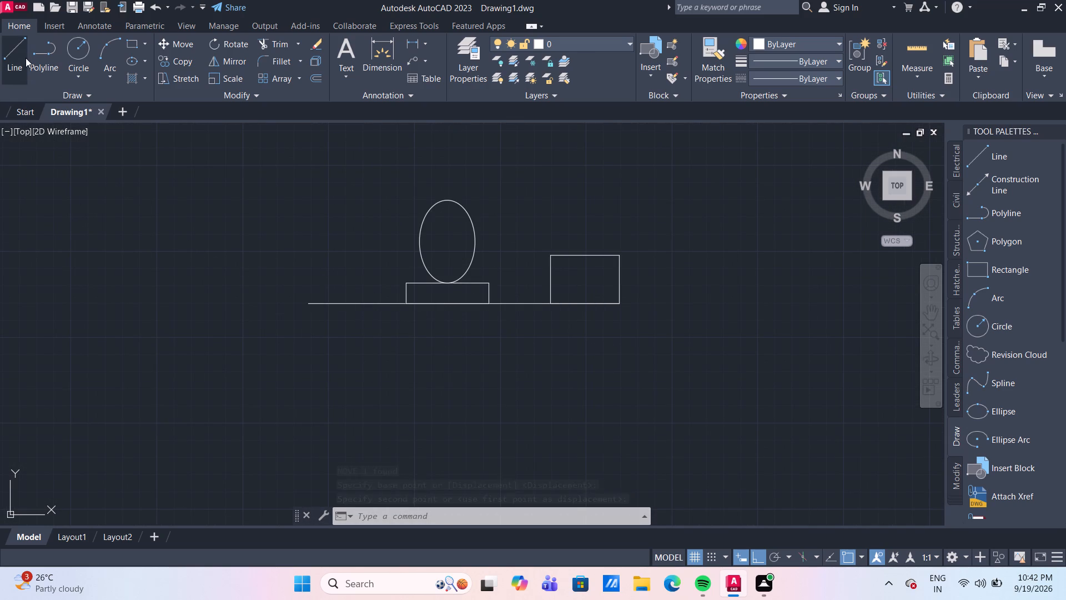
left_click_drag(21, 56, 41, 77)
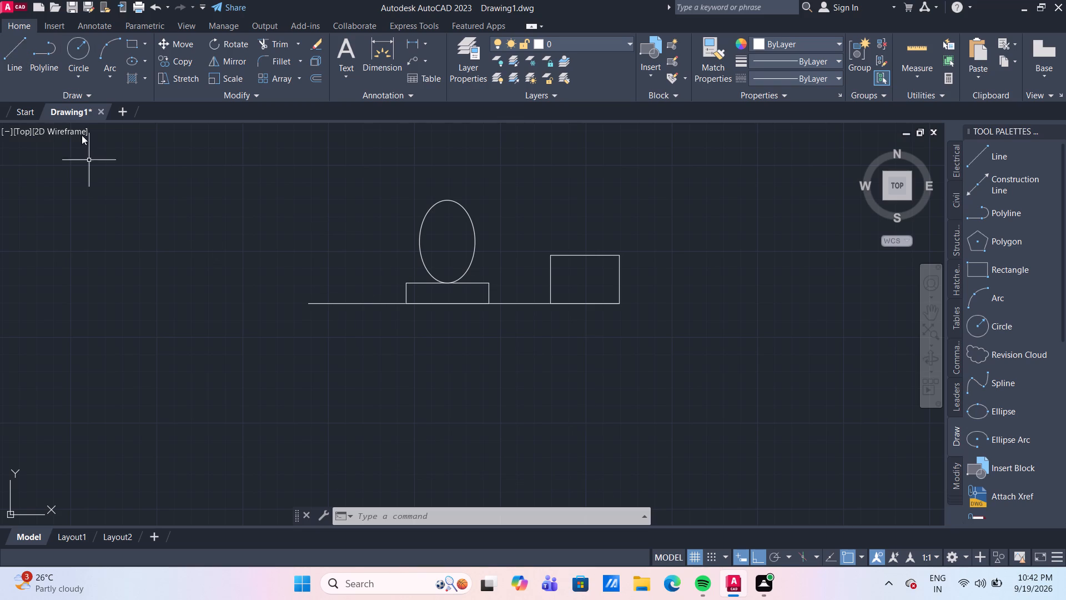
left_click(22, 47)
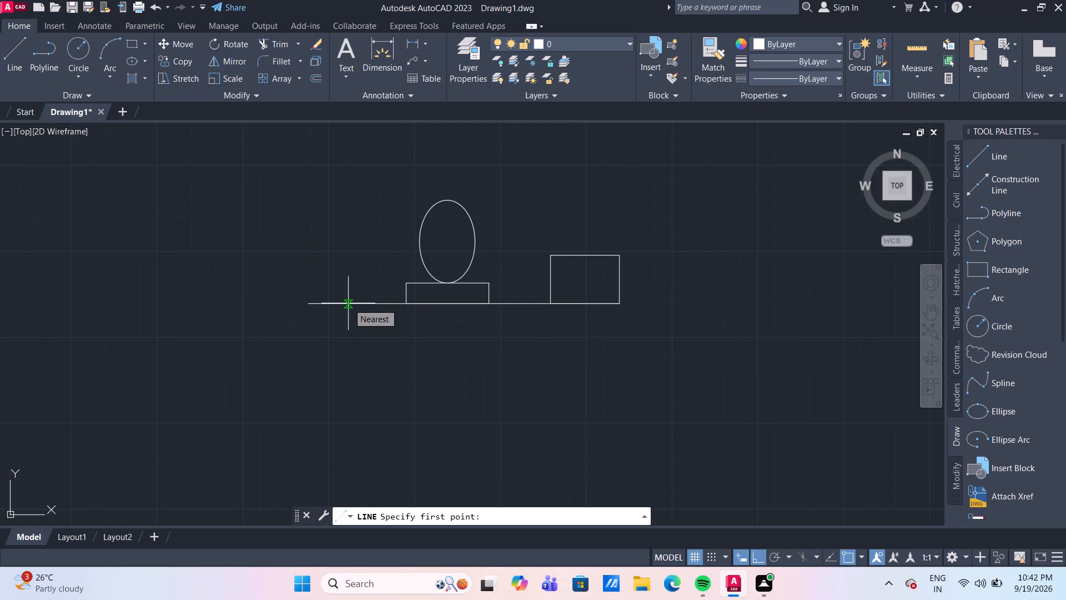
left_click(130, 43)
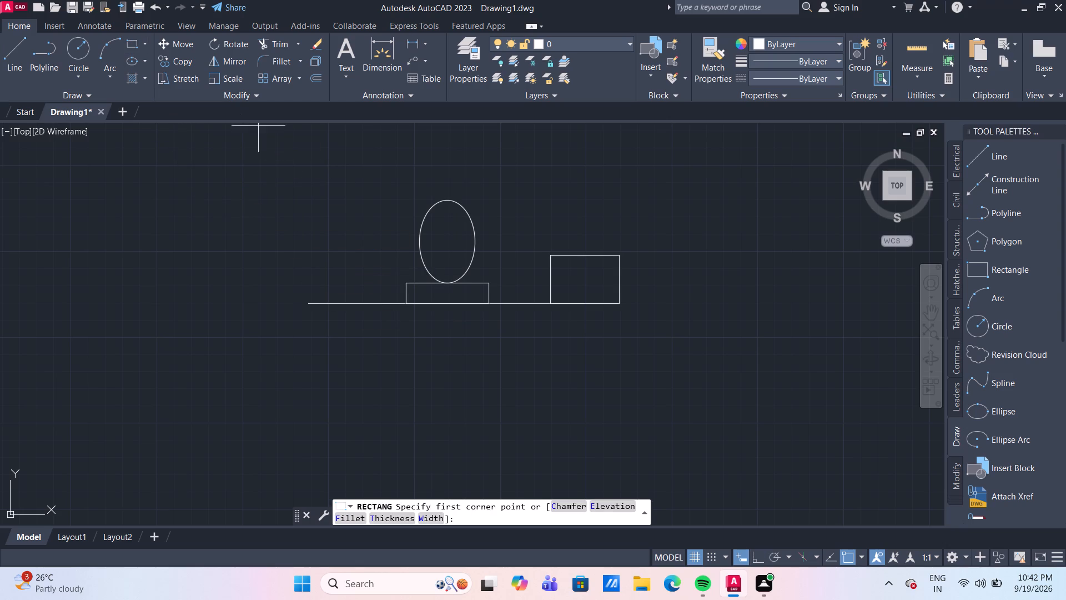
left_click(331, 302)
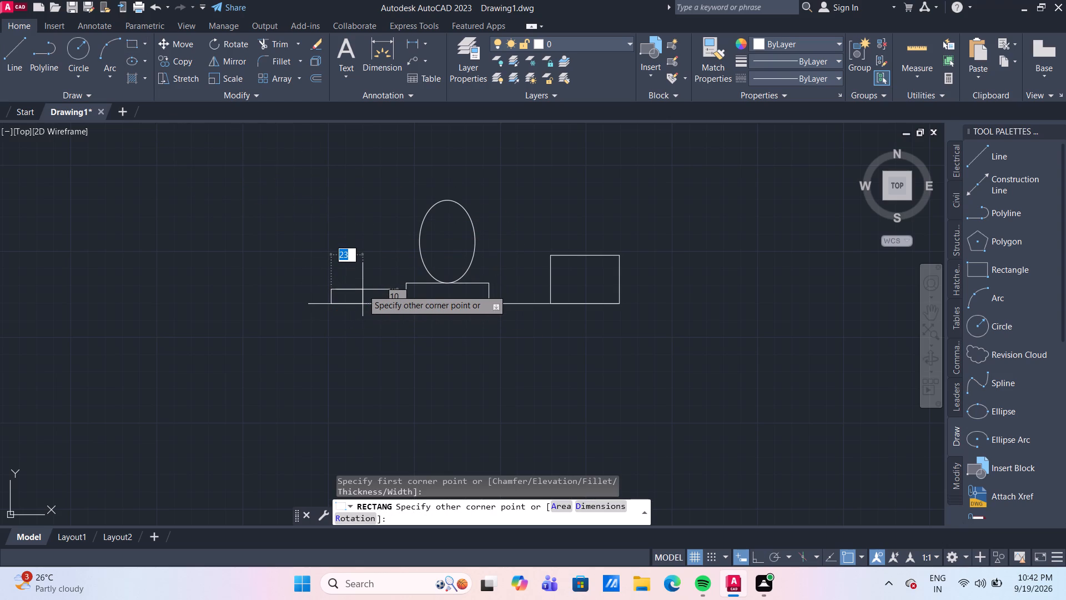
type("20")
key("Tab")
type("10")
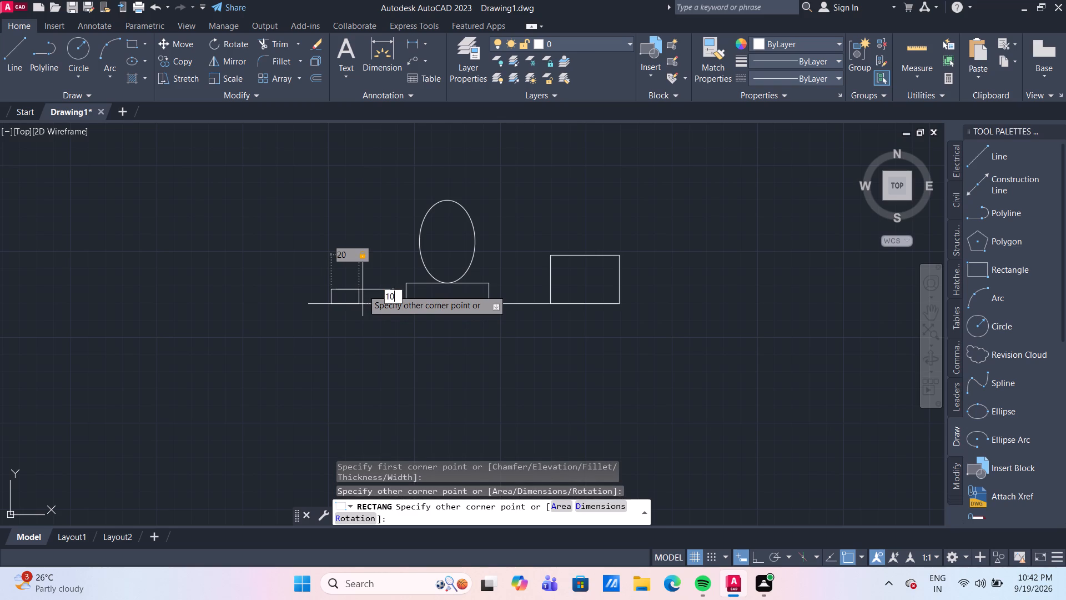
key("Return")
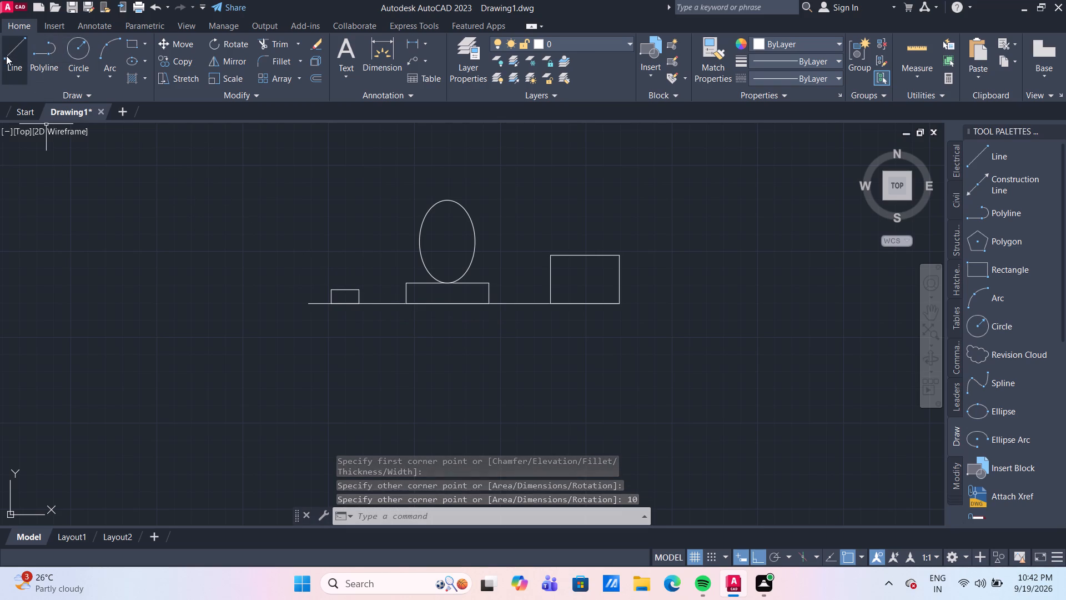
Draw a vertical line 10 long upward from the midpoint of the 20 by 10 rectangle's top edge.
left_click_drag(6, 56, 15, 55)
scroll(332, 241, "up", 2)
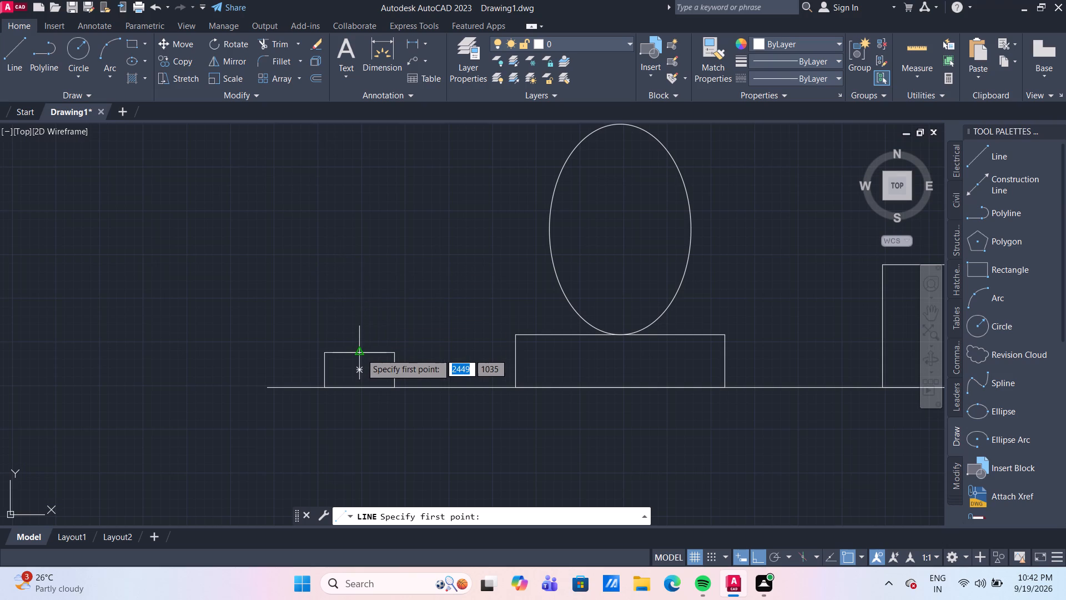
left_click(359, 353)
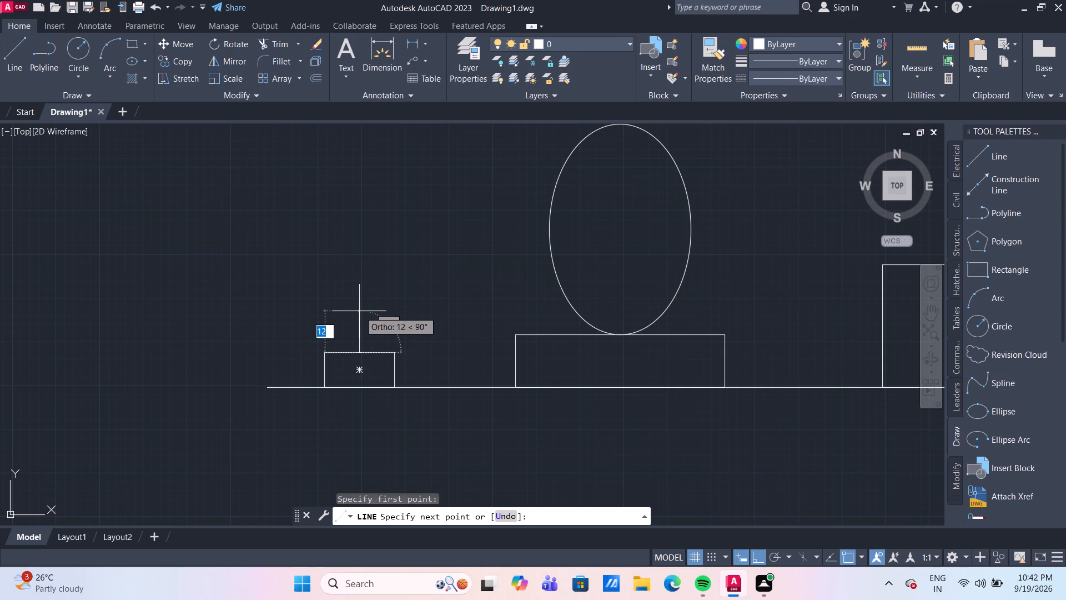
type("10")
key("Return")
key("Return")
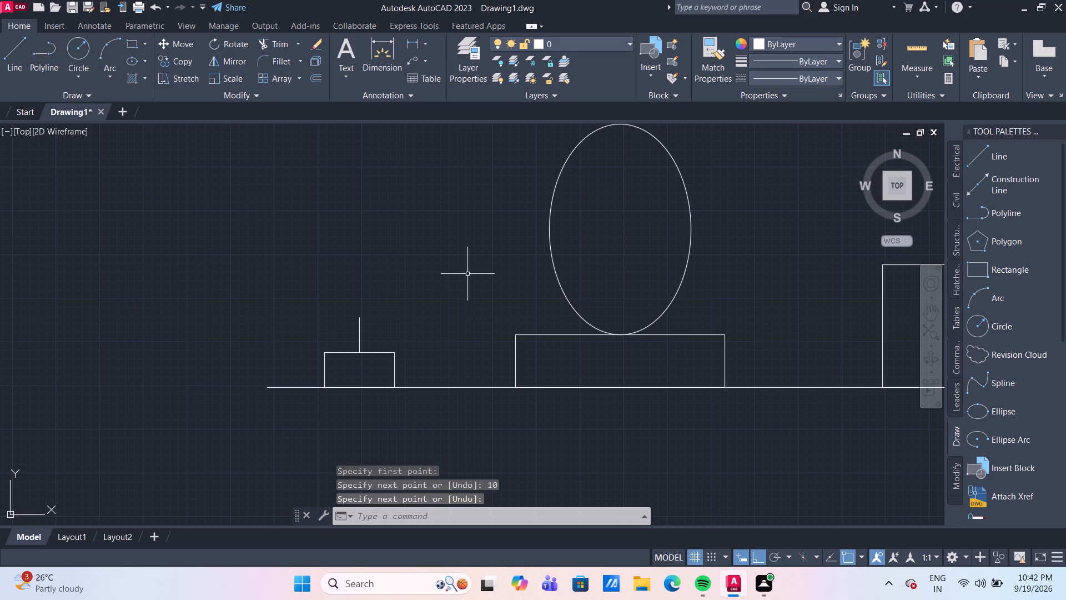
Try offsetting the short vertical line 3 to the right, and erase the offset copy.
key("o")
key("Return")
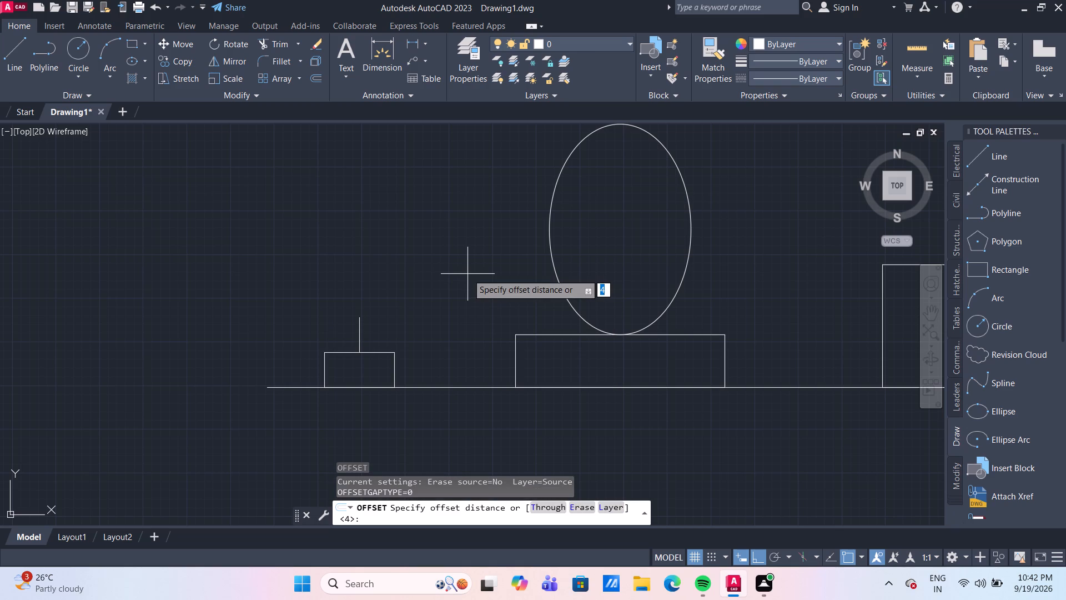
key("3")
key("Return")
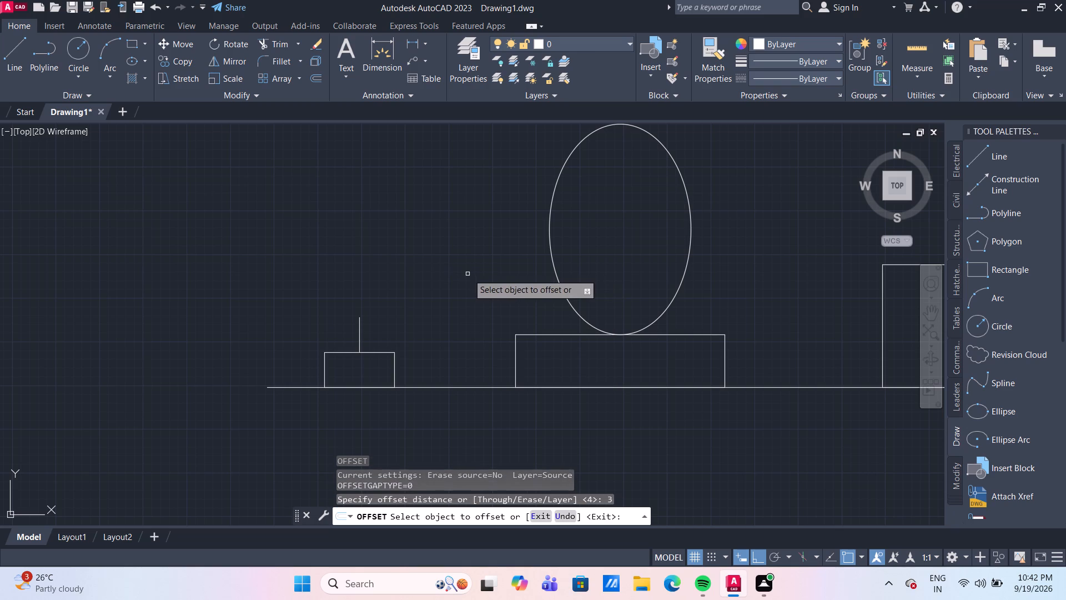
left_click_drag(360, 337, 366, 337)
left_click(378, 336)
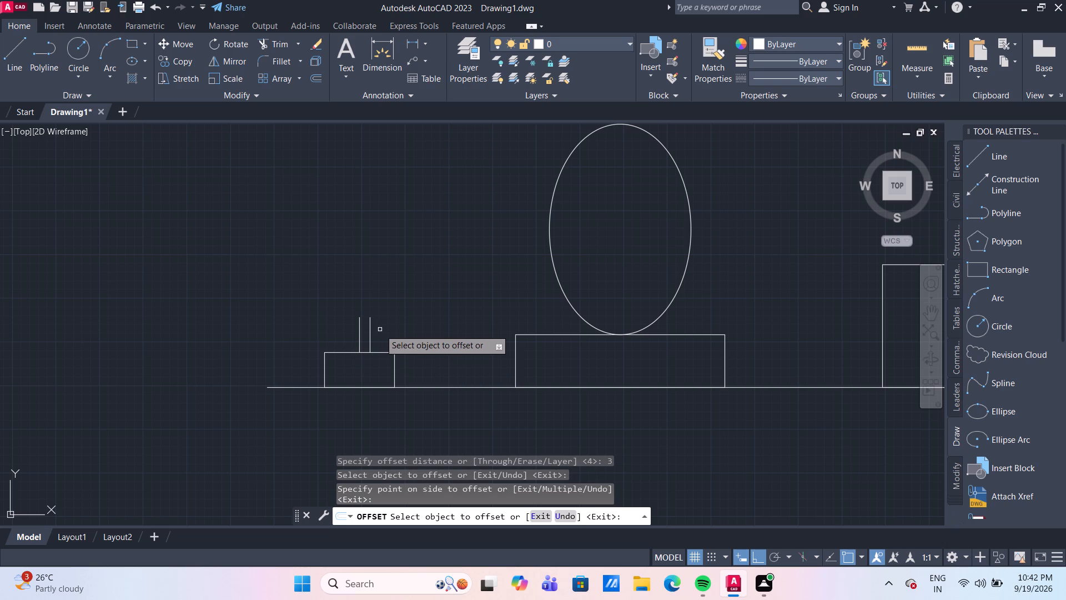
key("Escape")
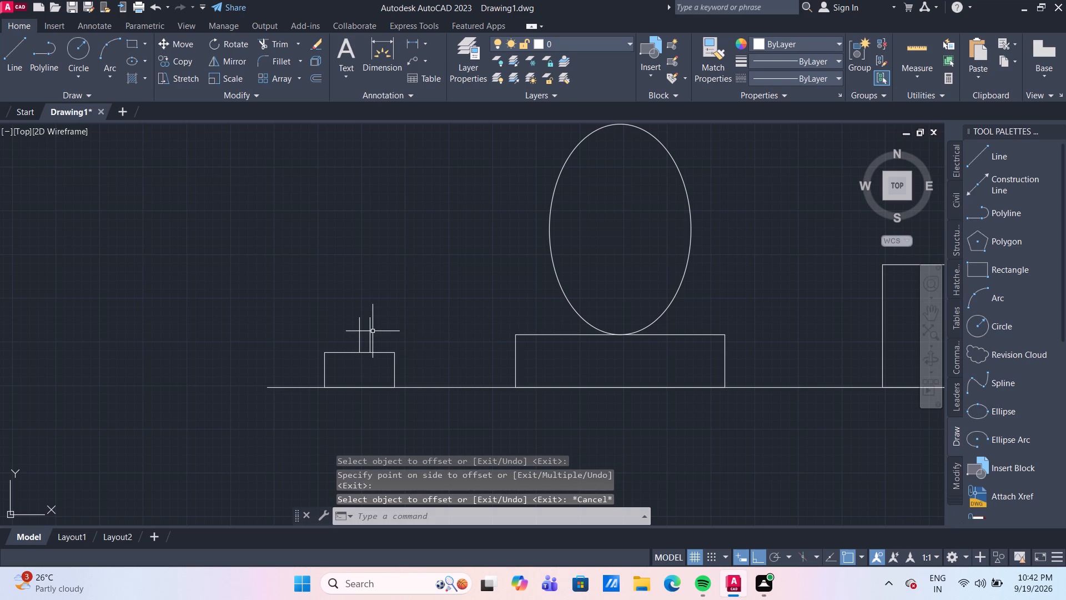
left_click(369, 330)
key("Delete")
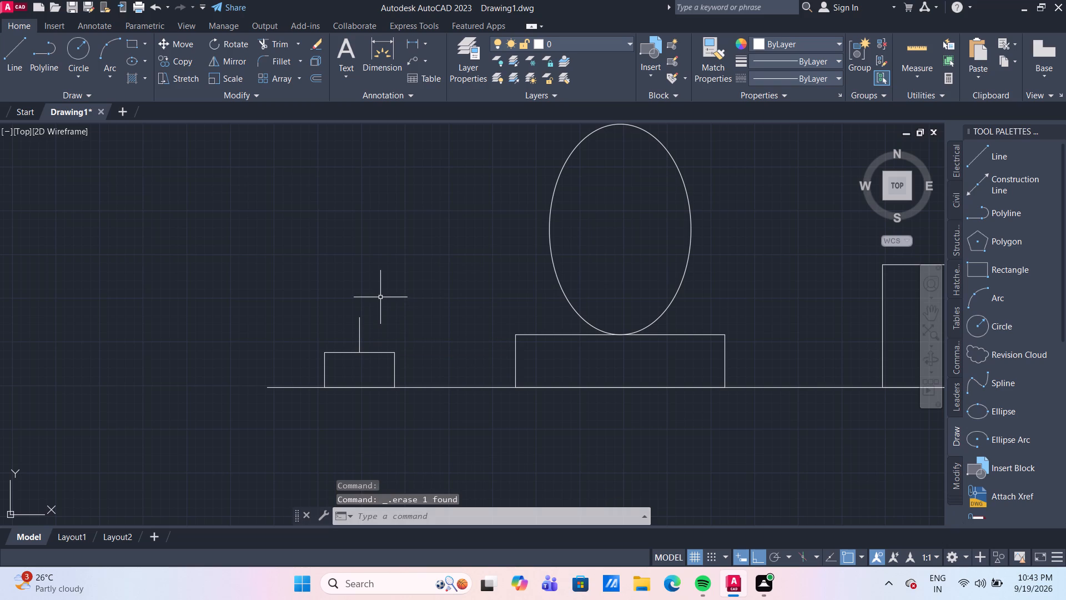
Offset the short vertical line by 1 to both its right and left sides.
key("o")
key("Return")
key("1")
key("Return")
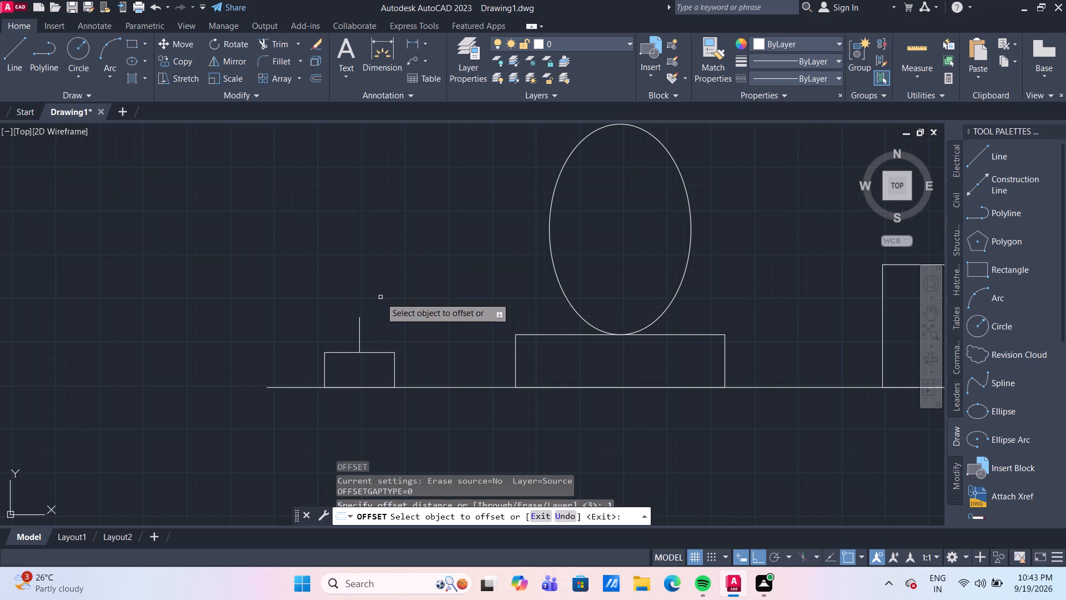
scroll(360, 328, "up", 2)
left_click(355, 332)
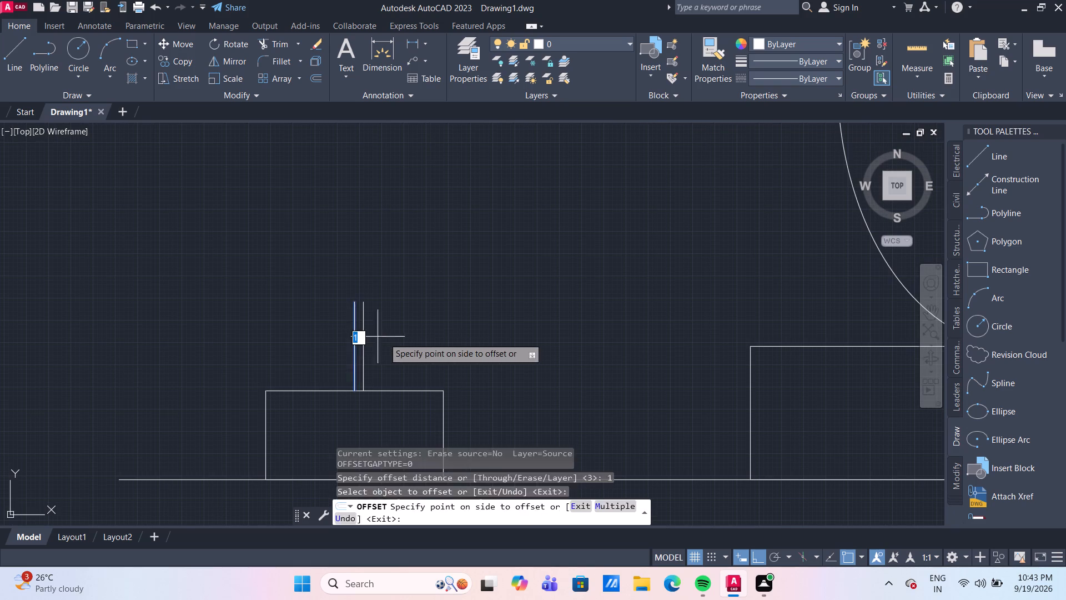
left_click(385, 338)
left_click_drag(355, 340, 345, 341)
left_click(328, 341)
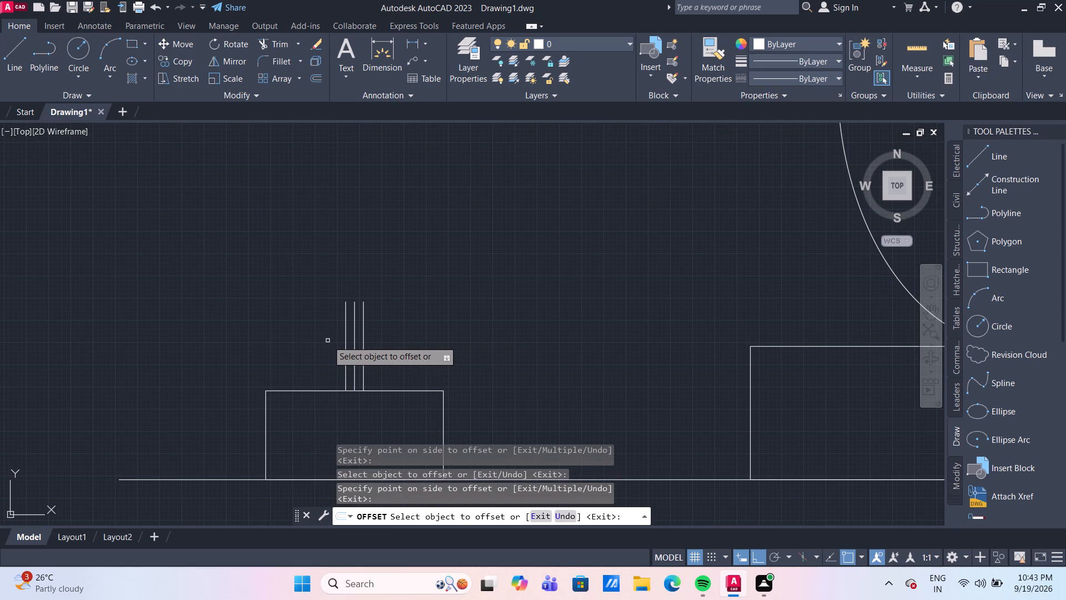
key("Escape")
Erase the middle one of the three short vertical lines.
left_click(355, 350)
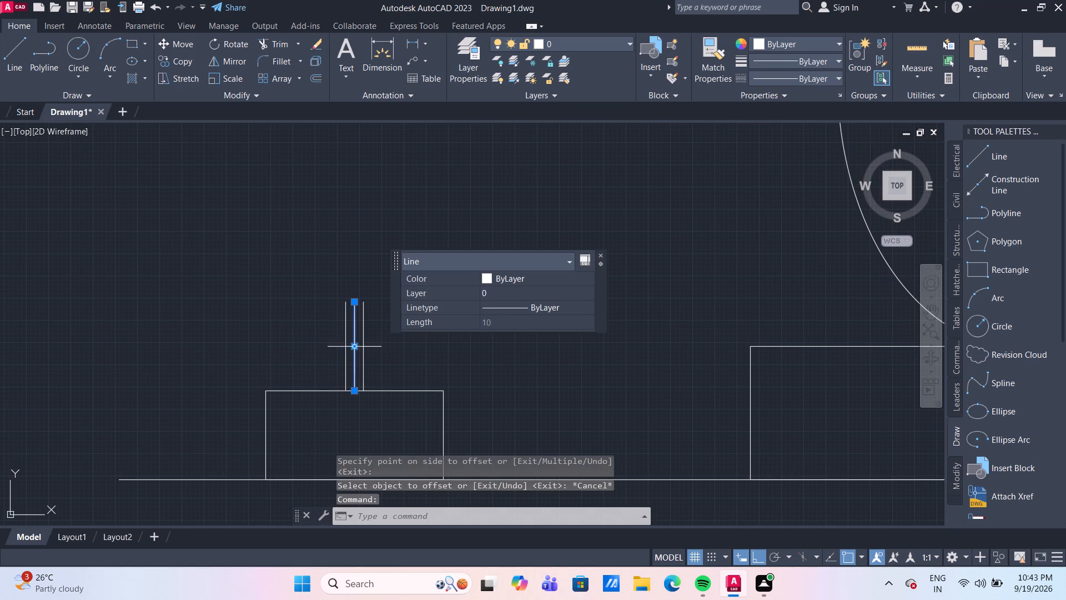
key("Delete")
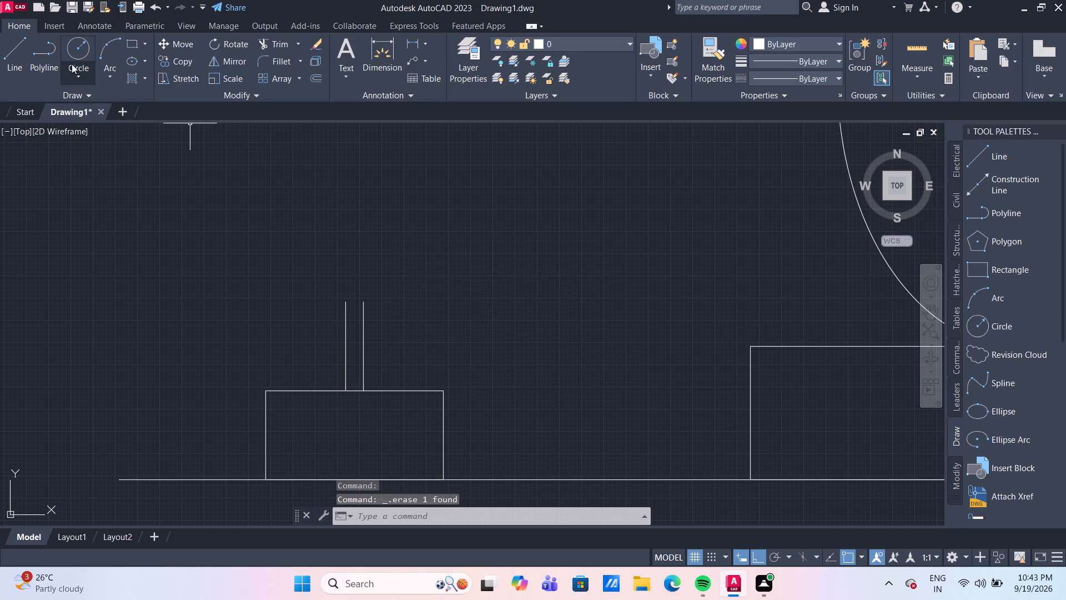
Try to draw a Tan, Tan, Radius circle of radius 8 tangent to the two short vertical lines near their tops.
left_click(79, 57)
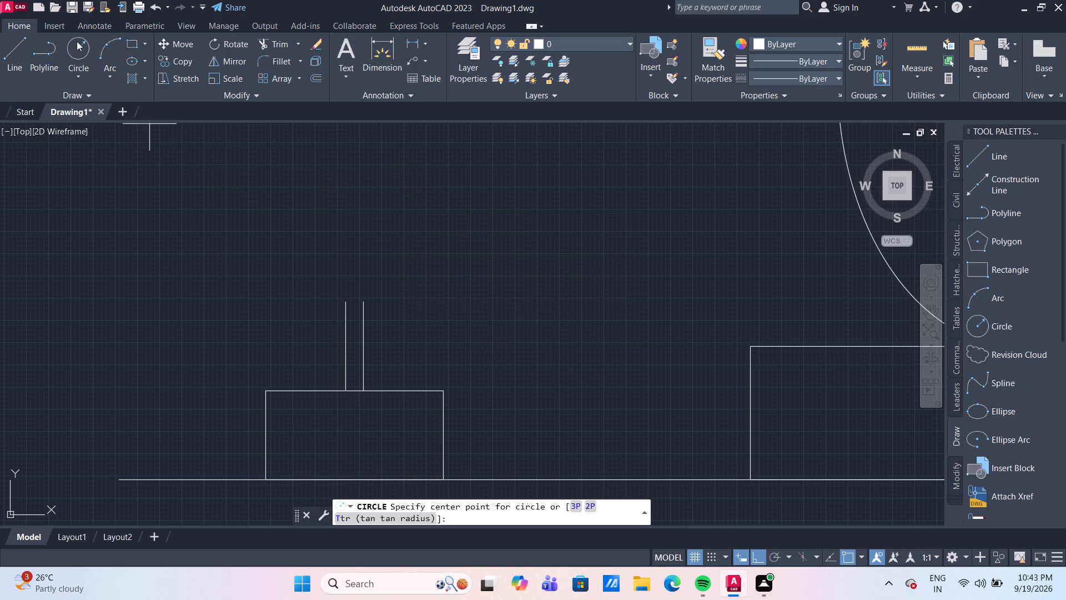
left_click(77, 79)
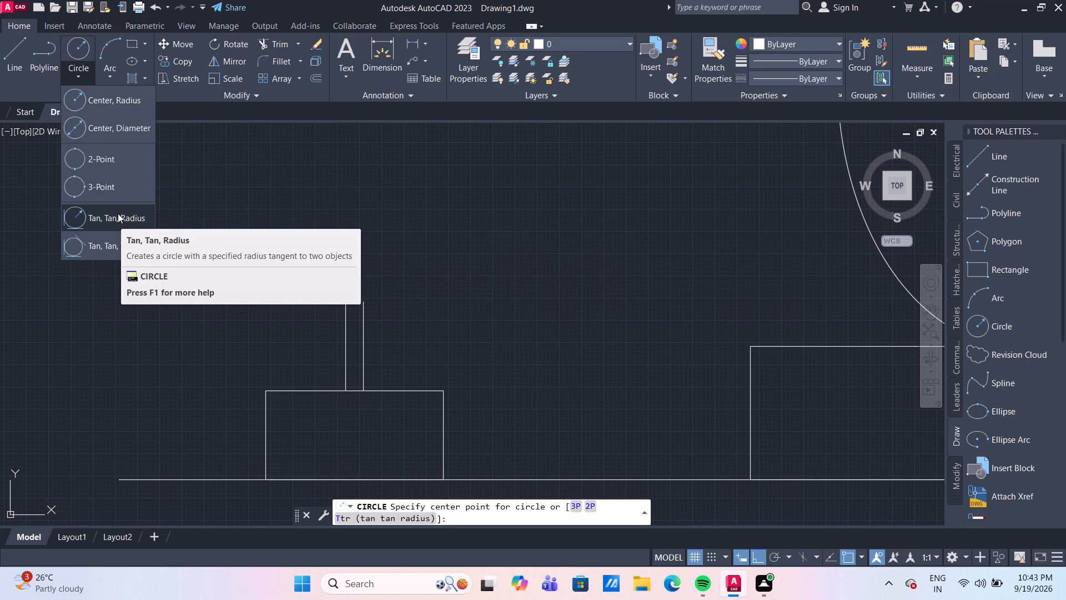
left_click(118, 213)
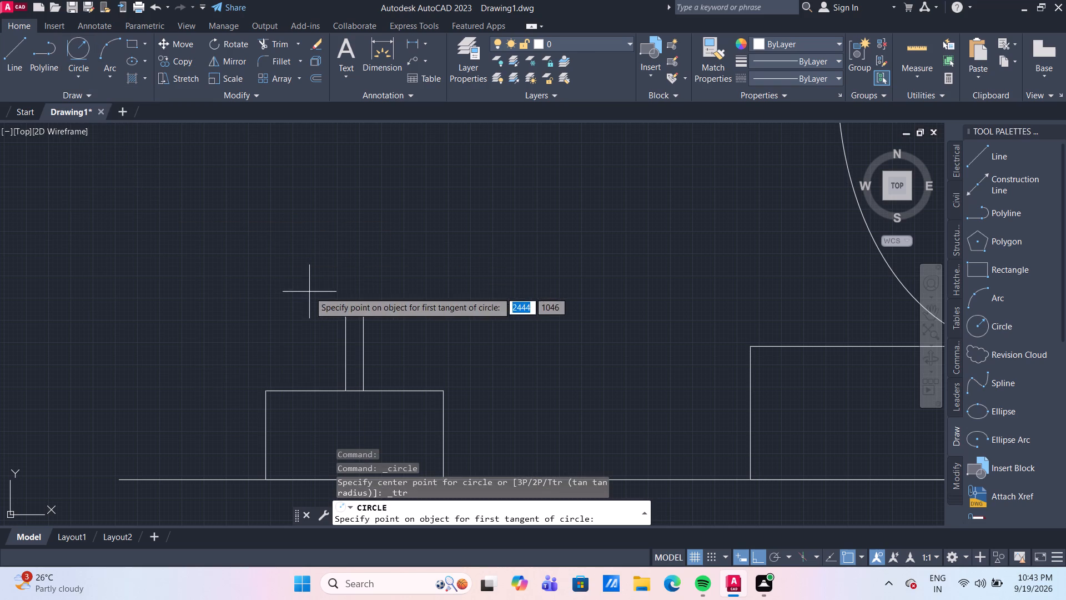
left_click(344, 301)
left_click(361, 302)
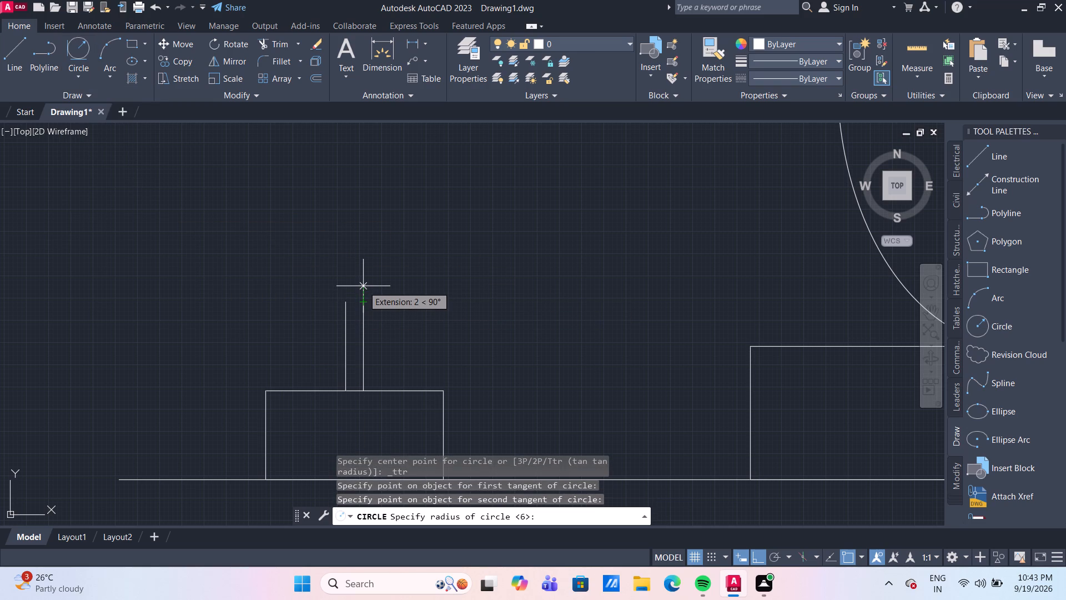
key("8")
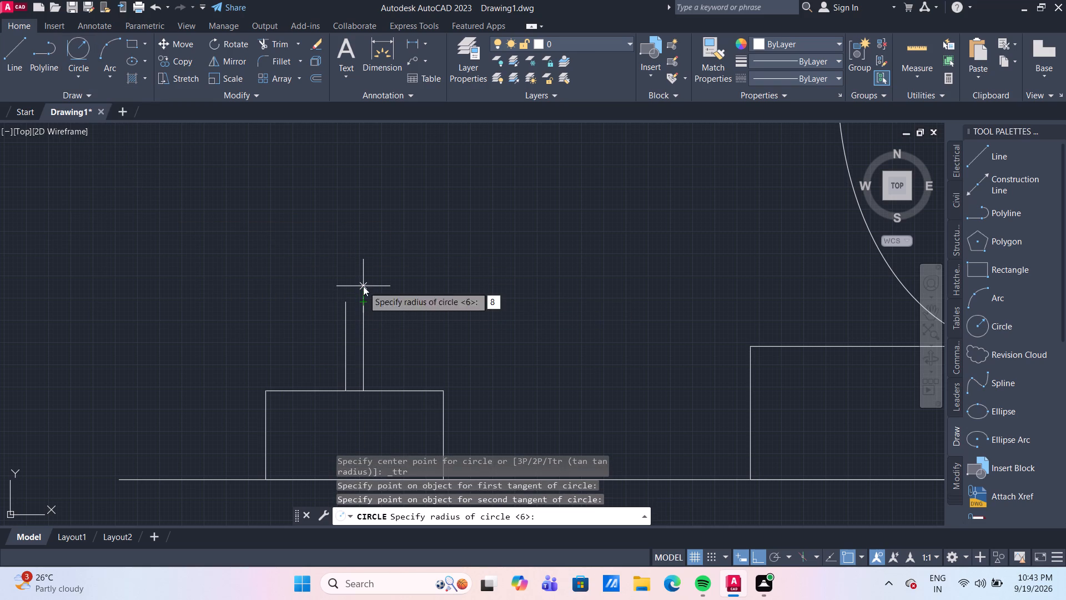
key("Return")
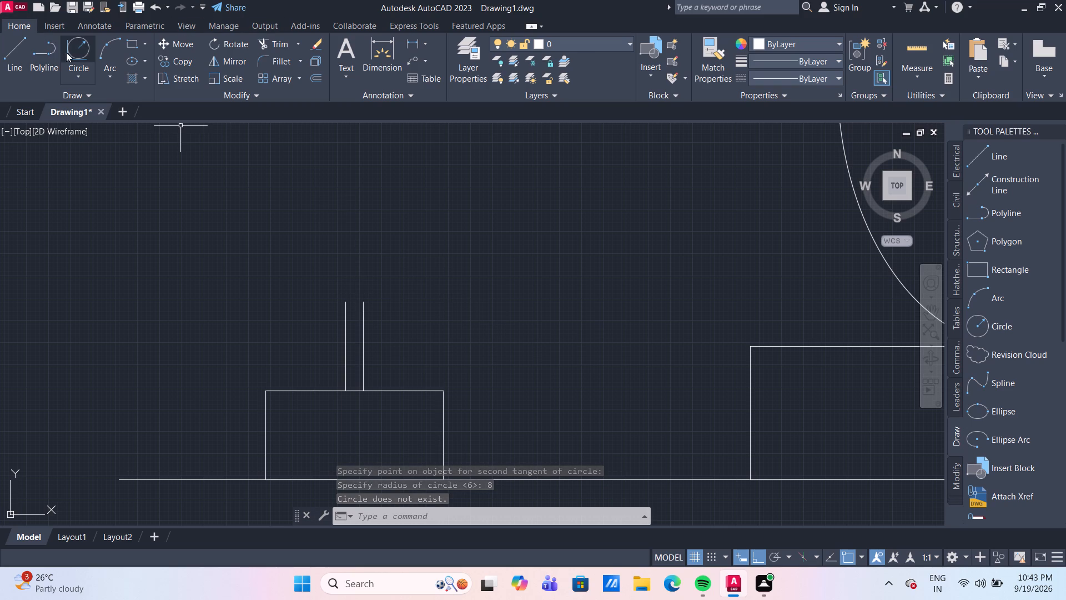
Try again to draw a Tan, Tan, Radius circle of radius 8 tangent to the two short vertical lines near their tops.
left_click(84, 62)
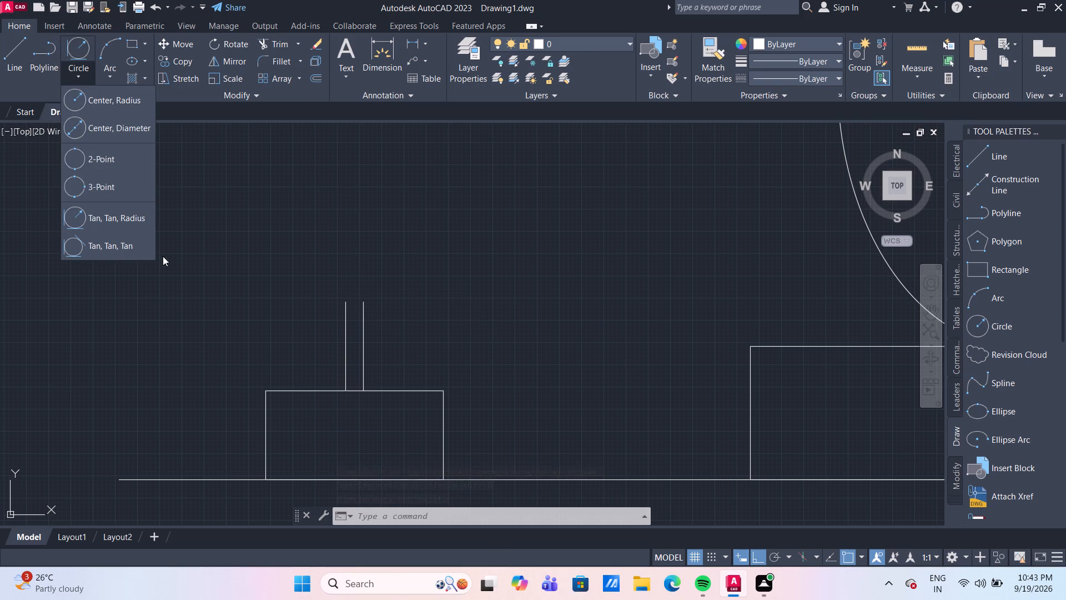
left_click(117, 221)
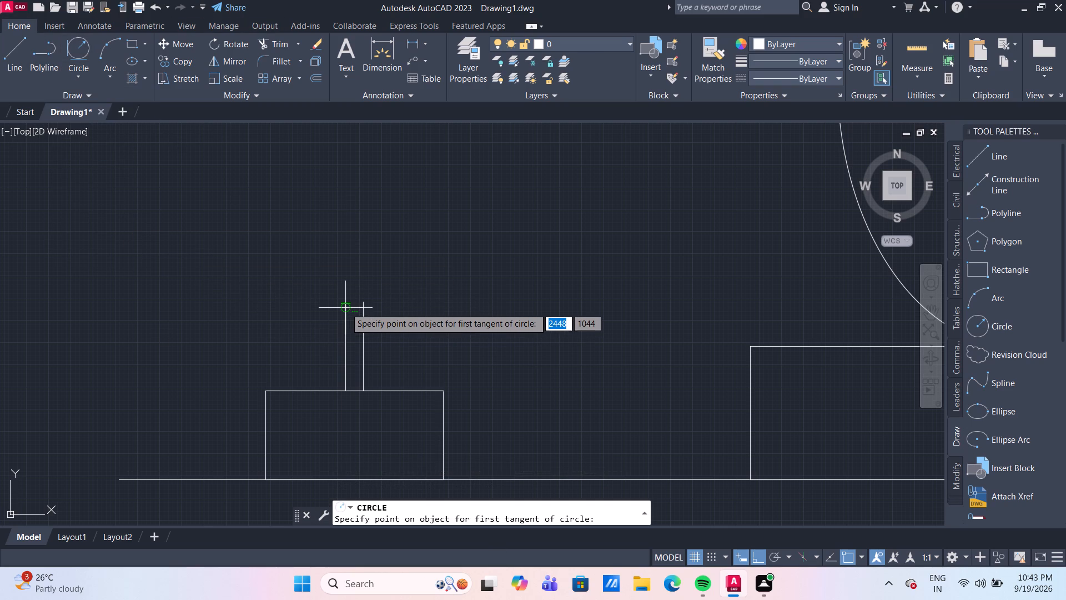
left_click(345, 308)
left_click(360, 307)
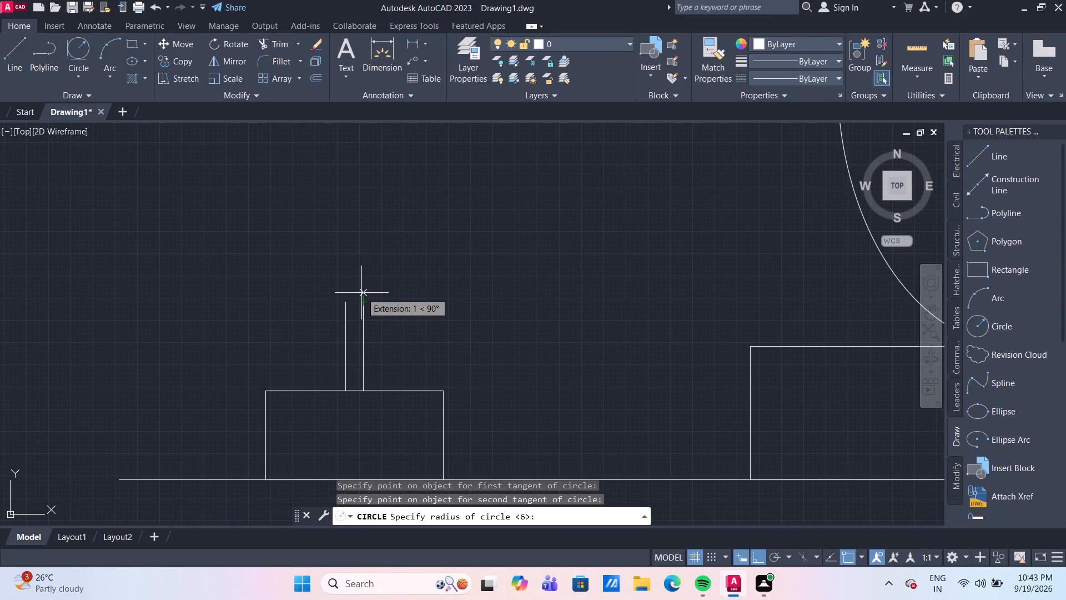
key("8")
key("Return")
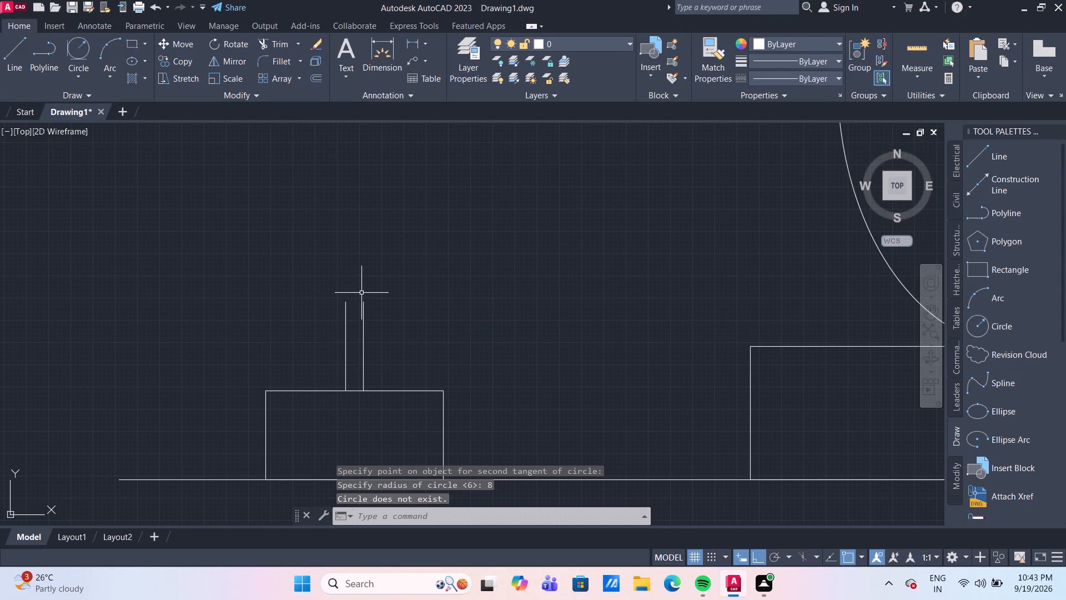
Draw a Center, Radius circle of radius about 2 just above the tops of the two short vertical lines.
left_click(83, 57)
left_click(82, 73)
left_click(83, 99)
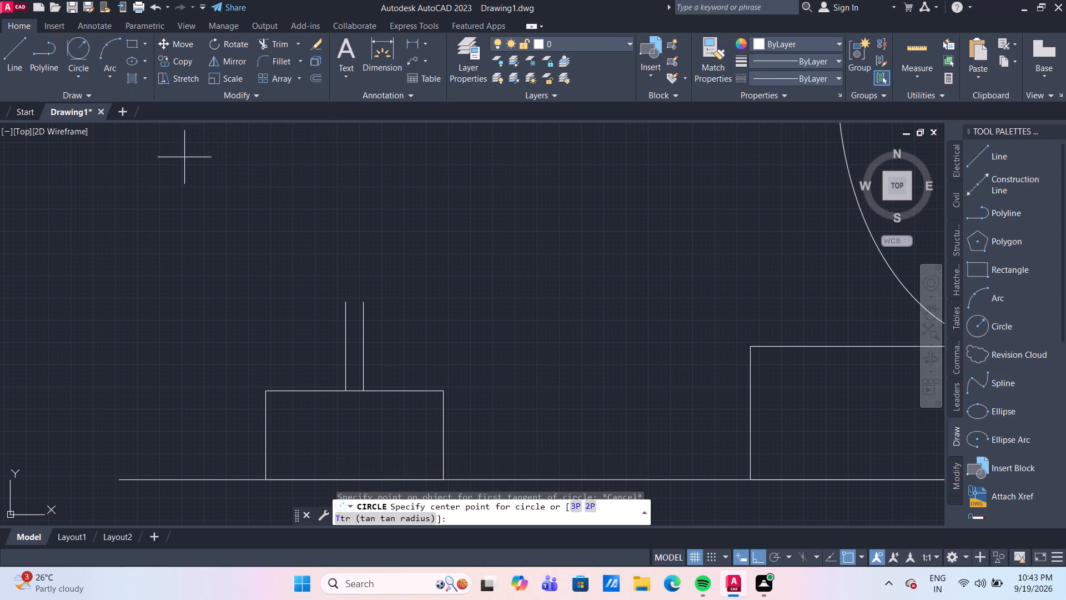
scroll(333, 279, "up", 2)
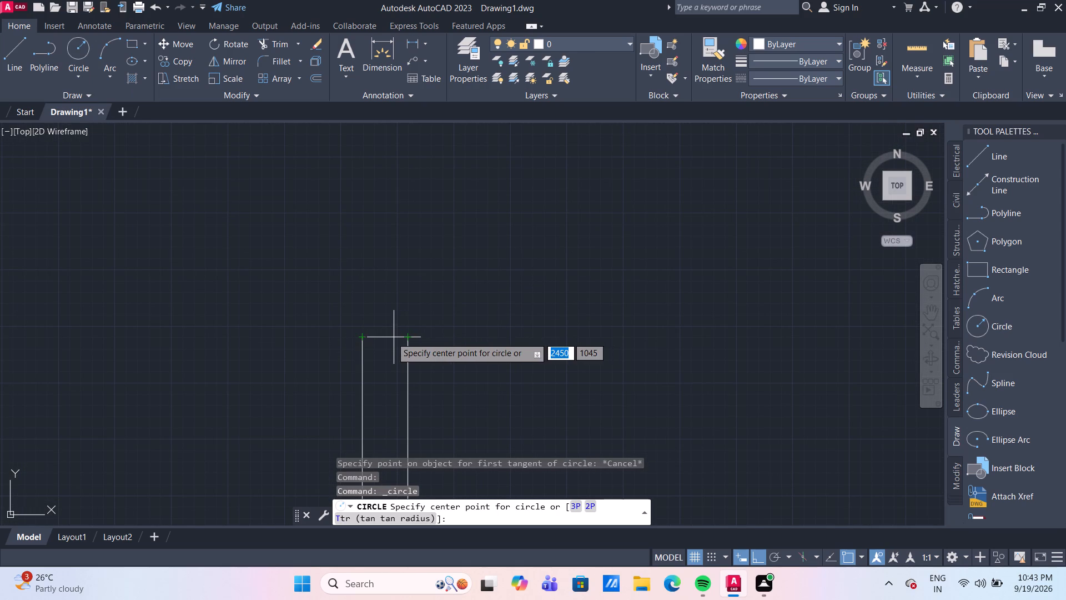
left_click(381, 285)
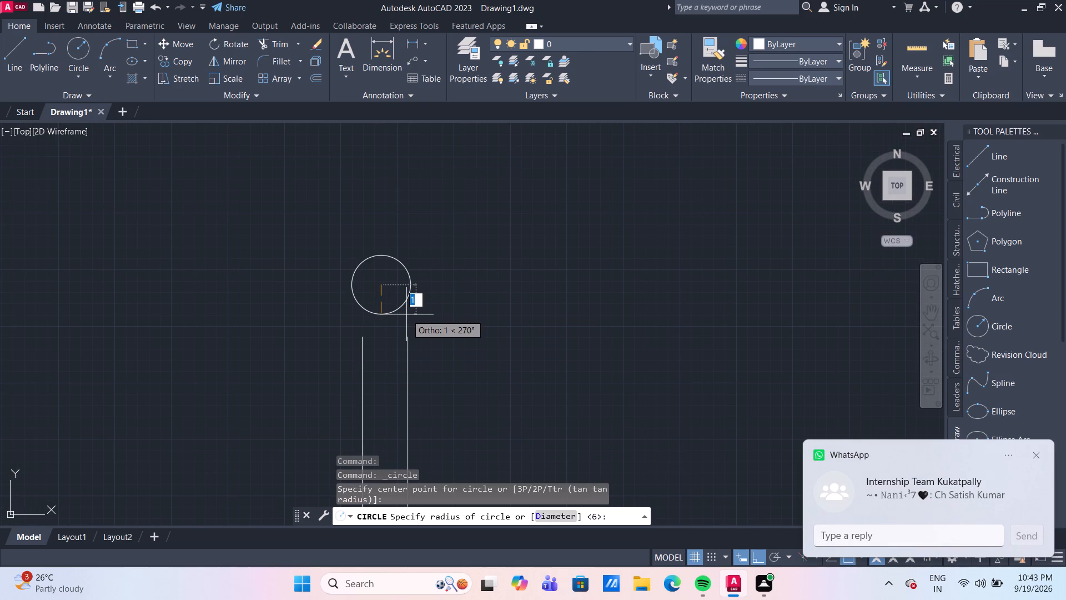
left_click(431, 328)
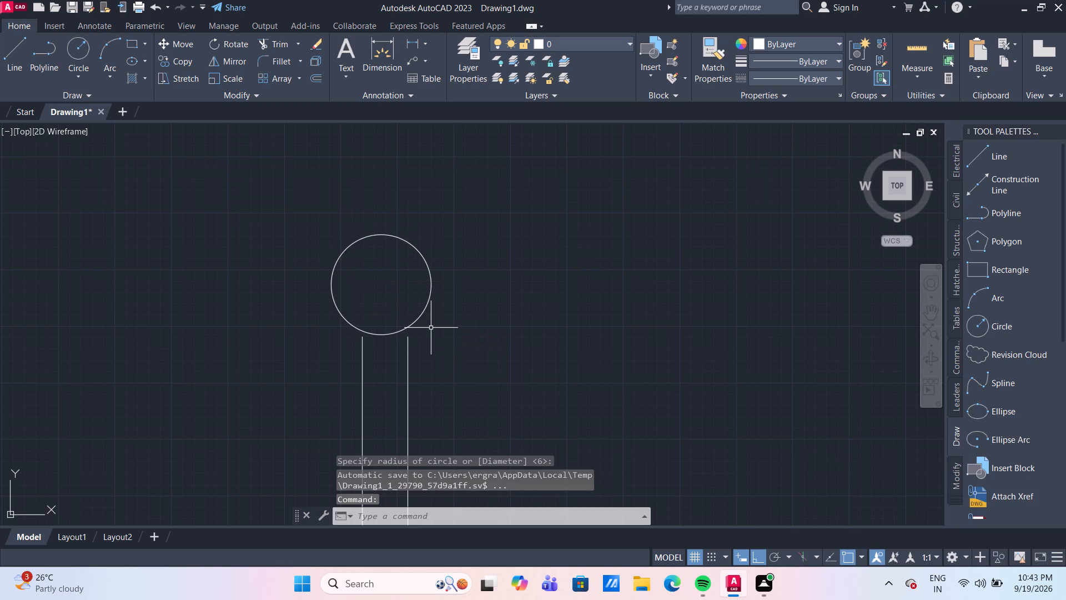
key("Escape")
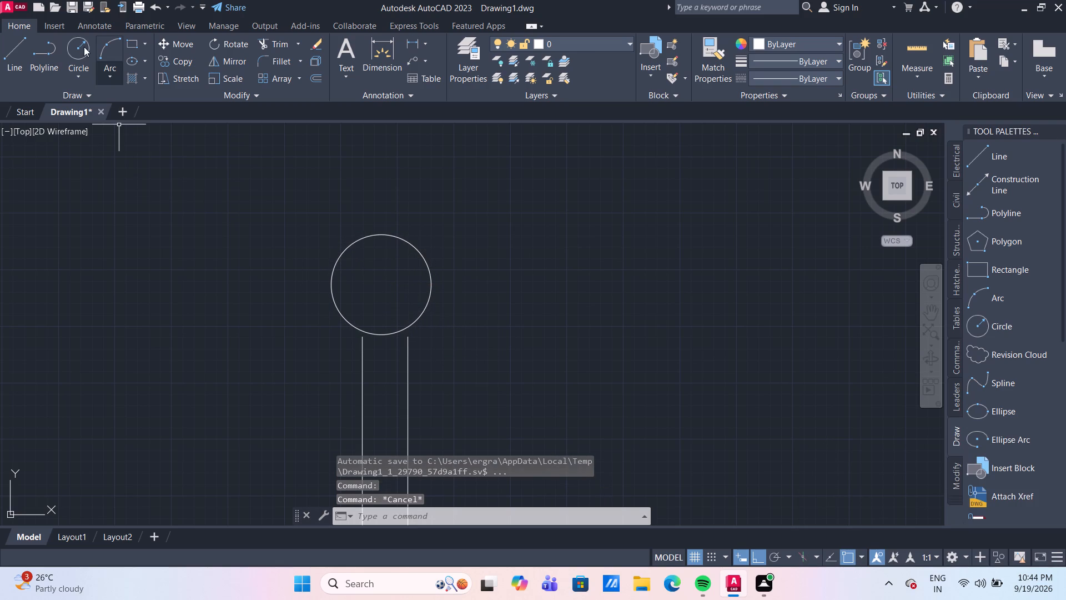
Draw a horizontal line joining the top ends of the two short vertical lines.
left_click(7, 54)
scroll(367, 348, "up", 1)
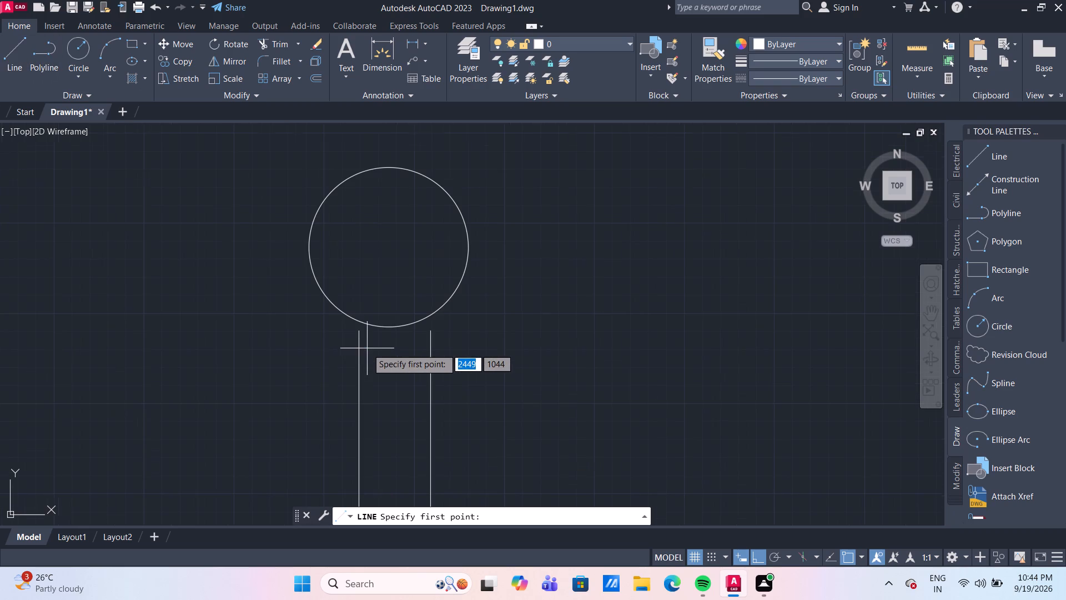
left_click(361, 336)
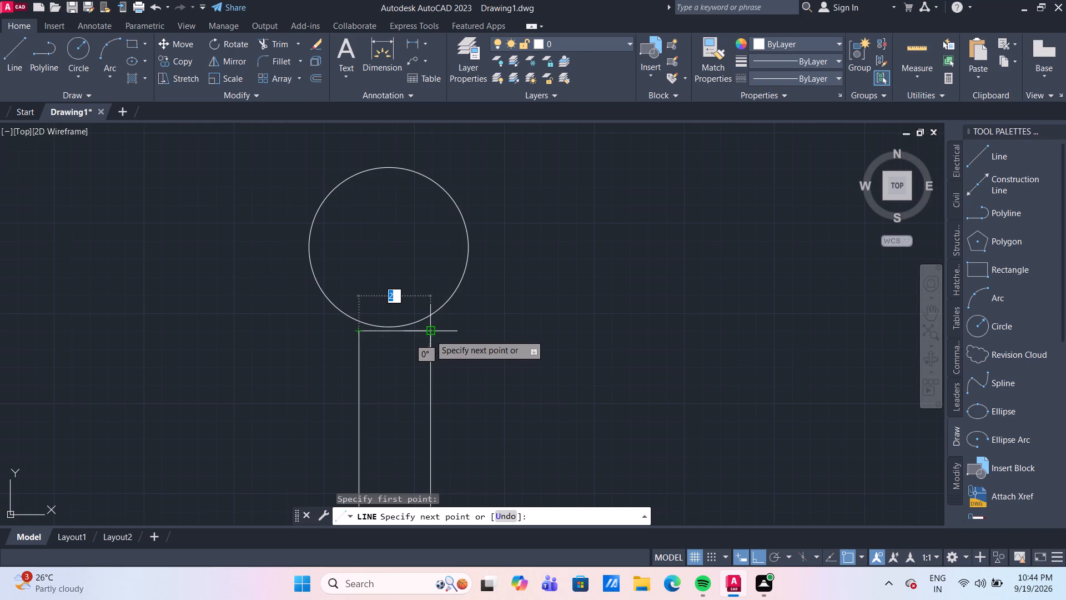
left_click(430, 334)
key("Escape")
Move the small circle by its bottom quadrant onto the midpoint of the short horizontal line below it.
left_click(439, 309)
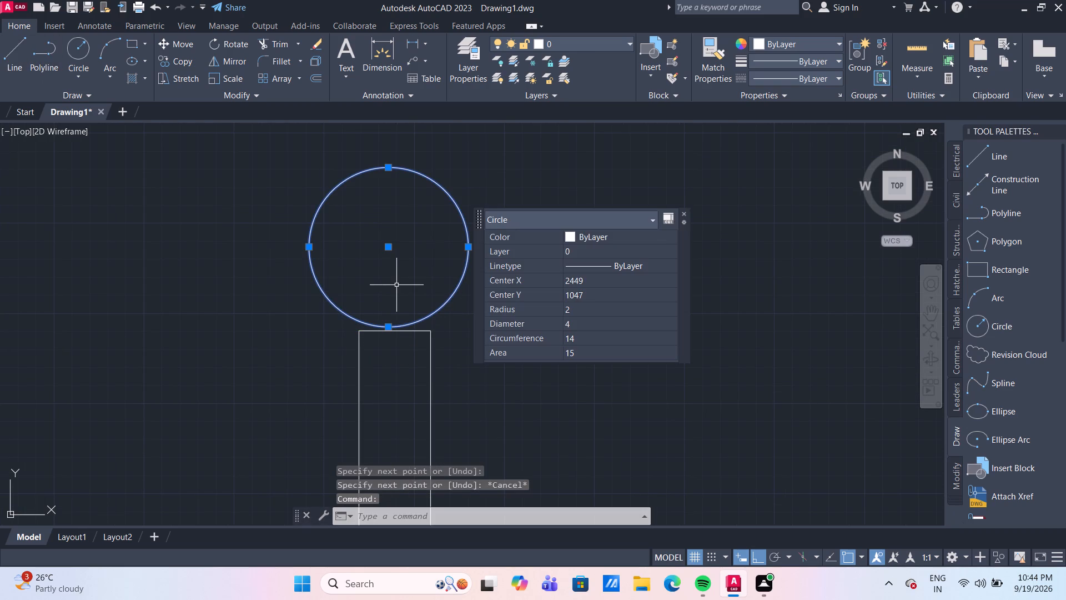
key("m")
key("Return")
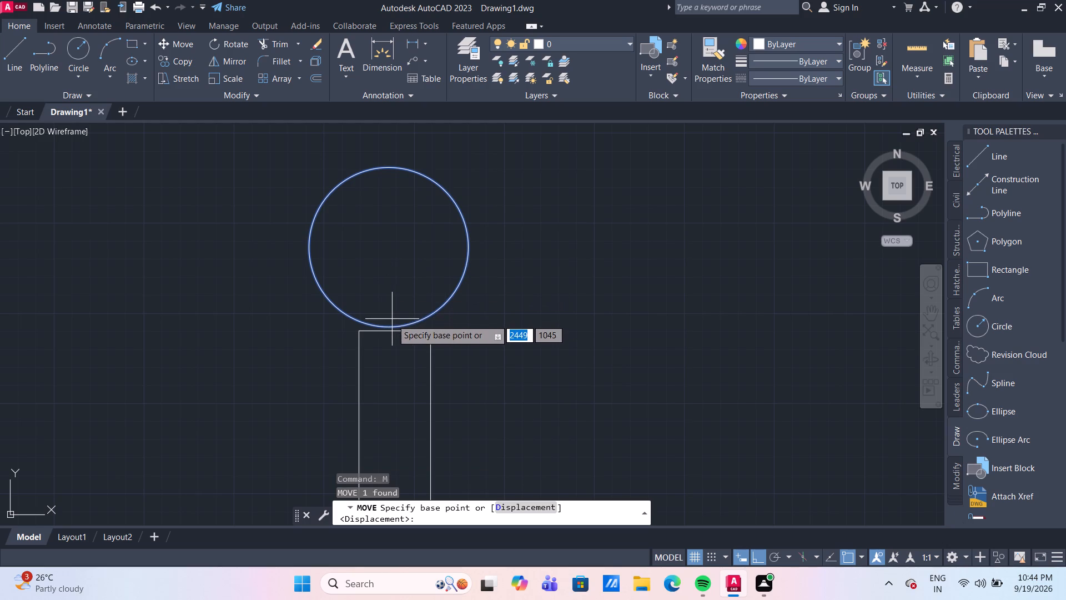
left_click(390, 326)
scroll(390, 326, "up", 3)
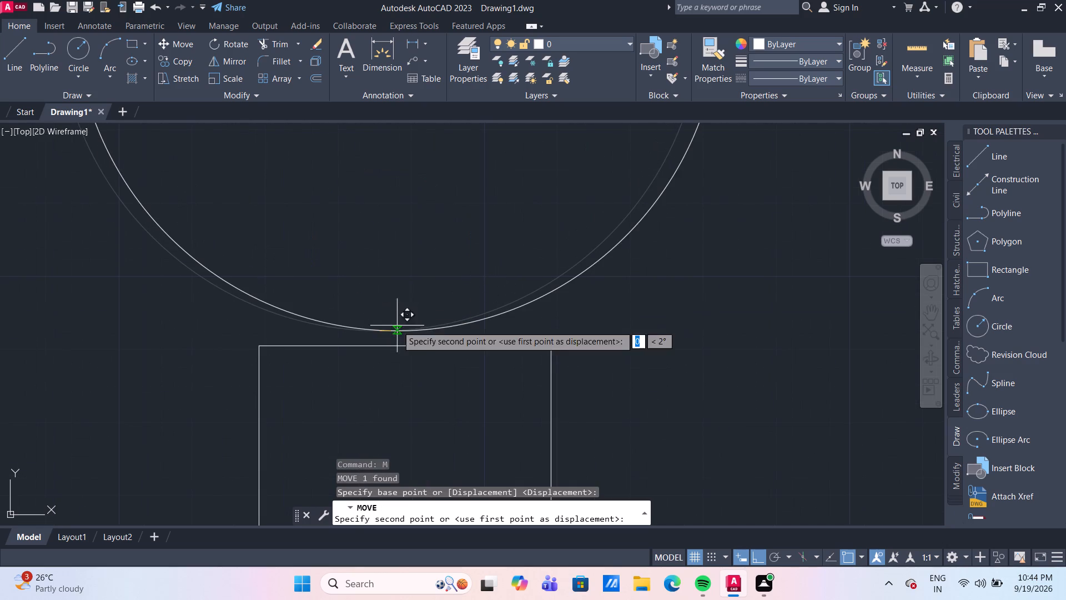
left_click(402, 344)
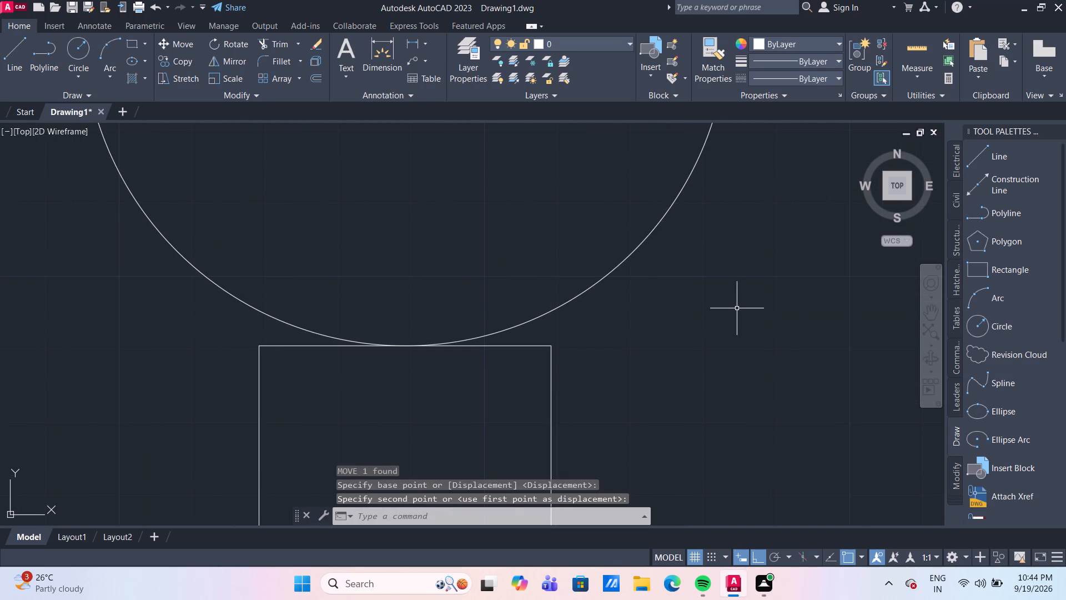
Erase the long horizontal base line running beneath the three bathroom fixtures.
scroll(735, 311, "down", 8)
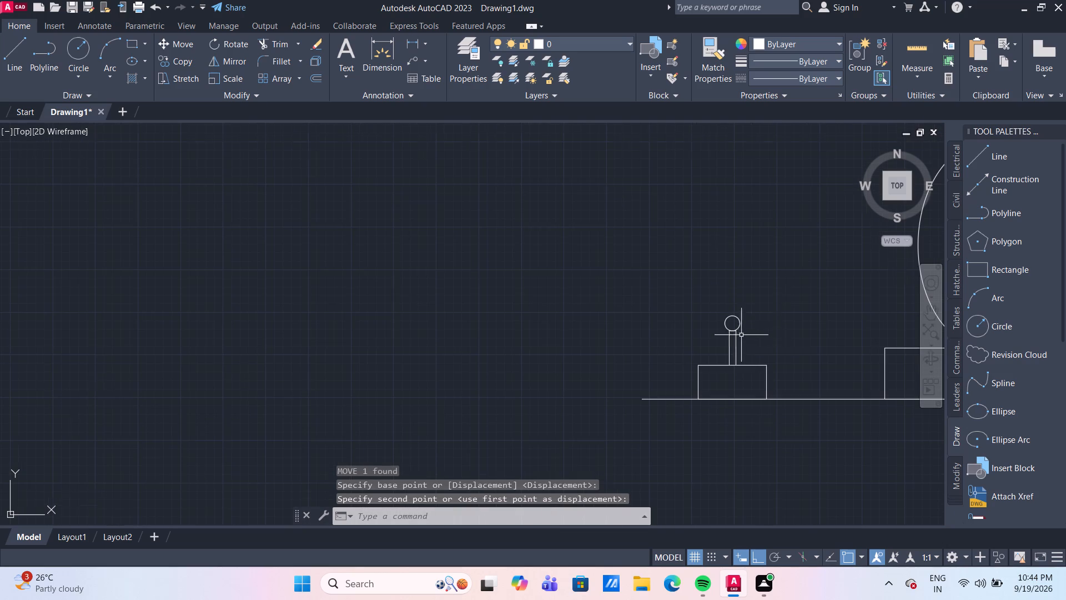
scroll(790, 352, "down", 3)
middle_click_drag(802, 352, 554, 346)
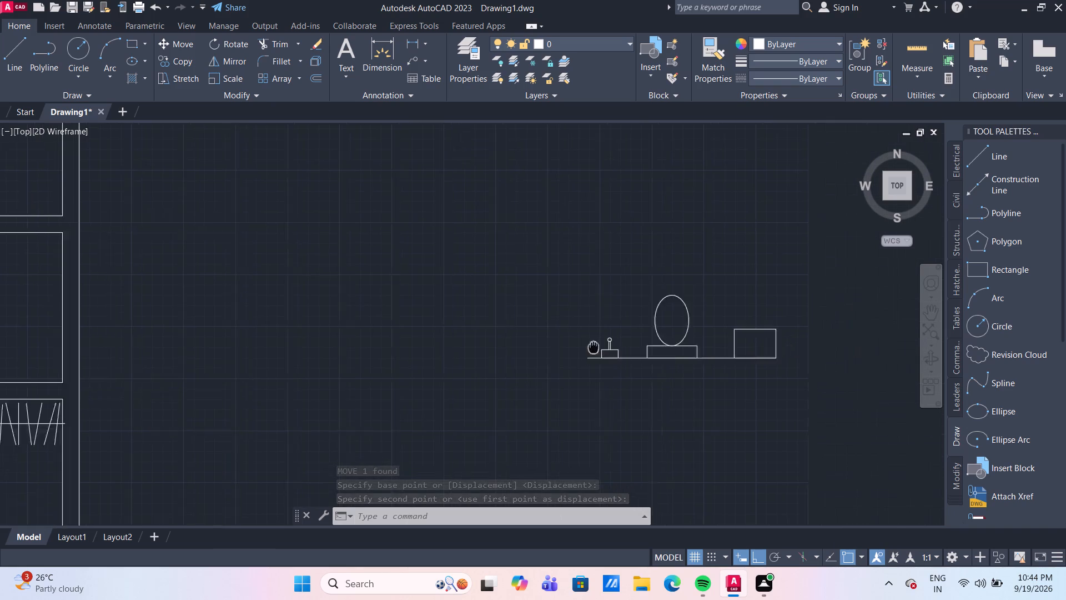
middle_click_drag(554, 346, 433, 351)
scroll(464, 374, "up", 2)
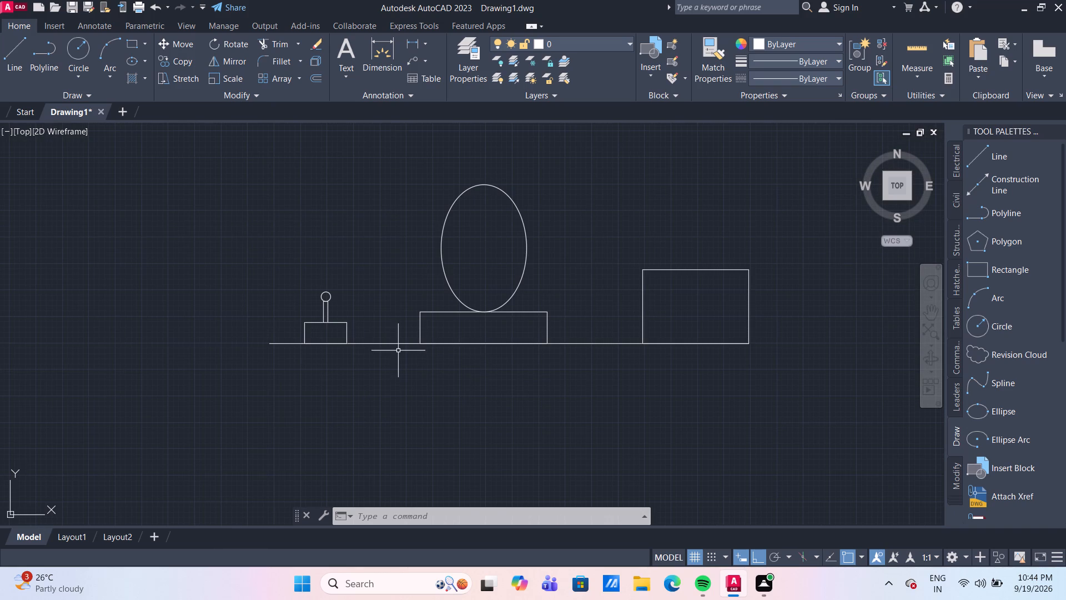
left_click(396, 344)
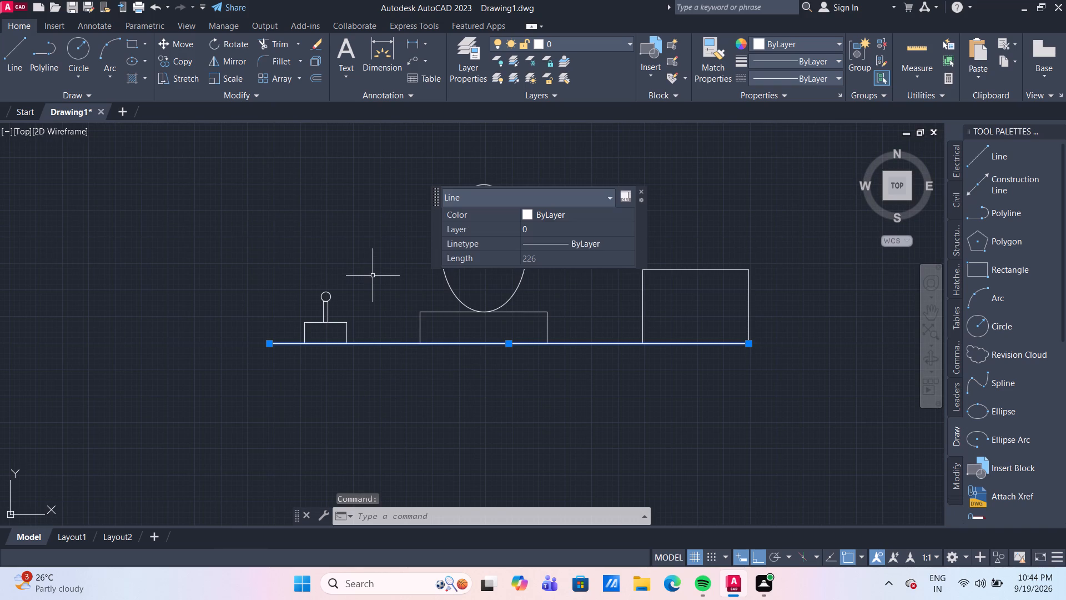
key("Delete")
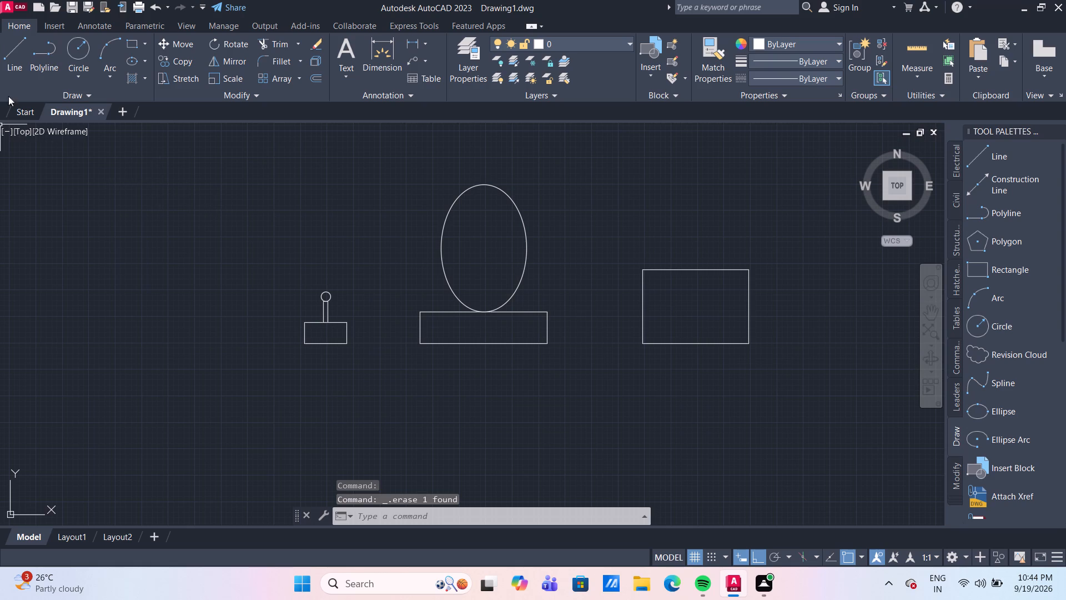
Draw a horizontal ellipse centred in the large rectangle beside the toilet, with a vertical half-axis of about 14.
left_click(128, 63)
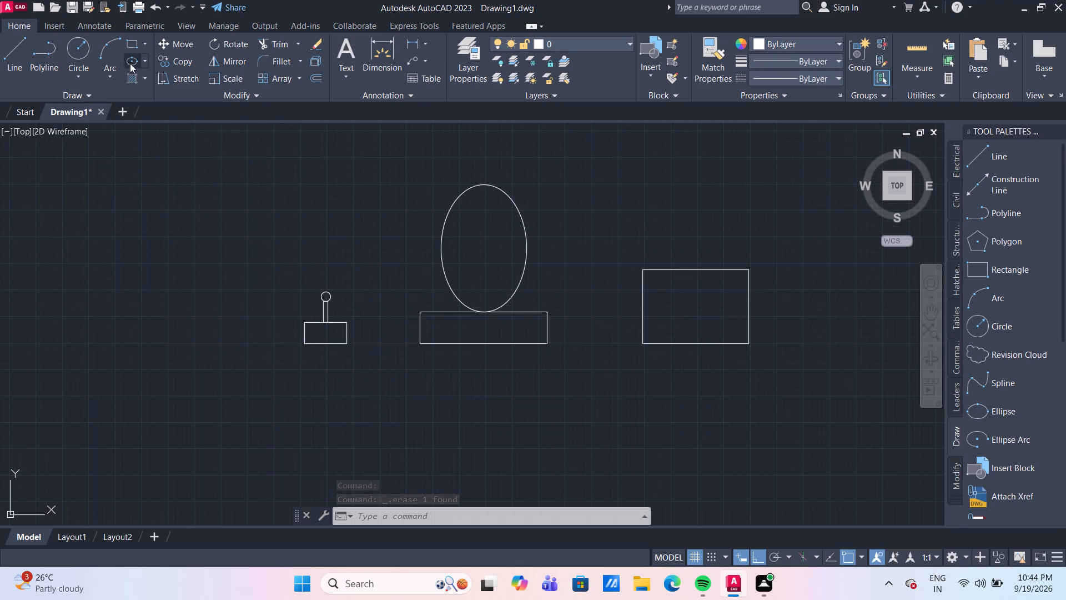
scroll(732, 335, "up", 1)
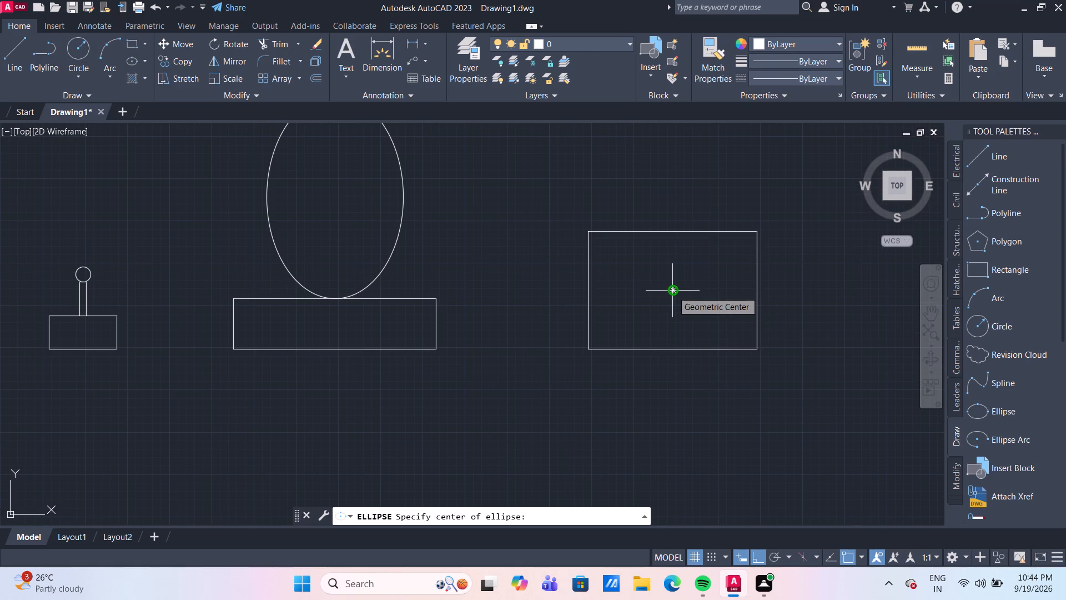
left_click(672, 291)
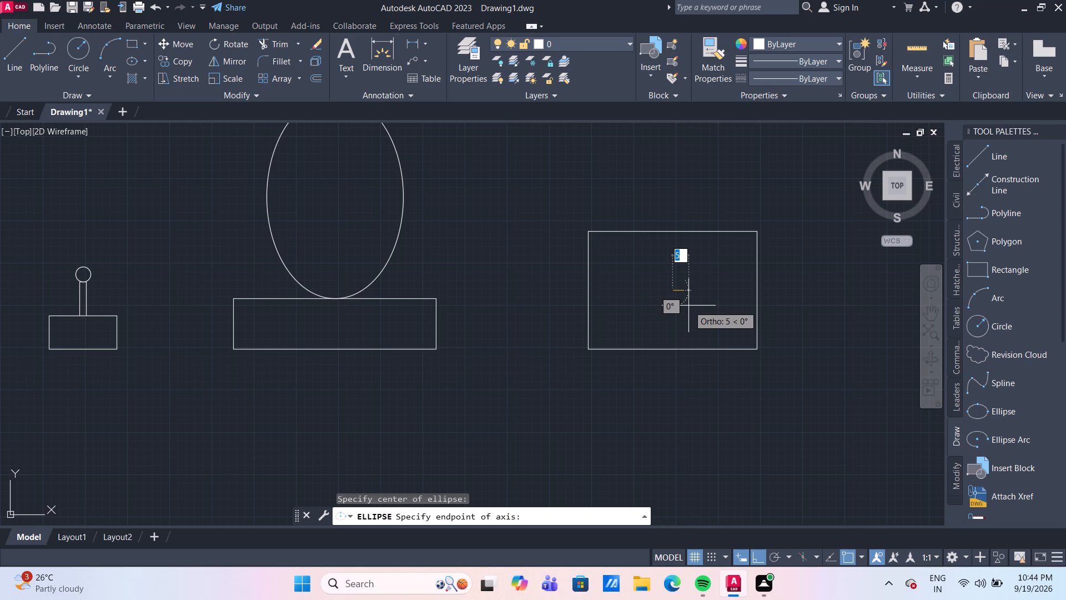
left_click(732, 298)
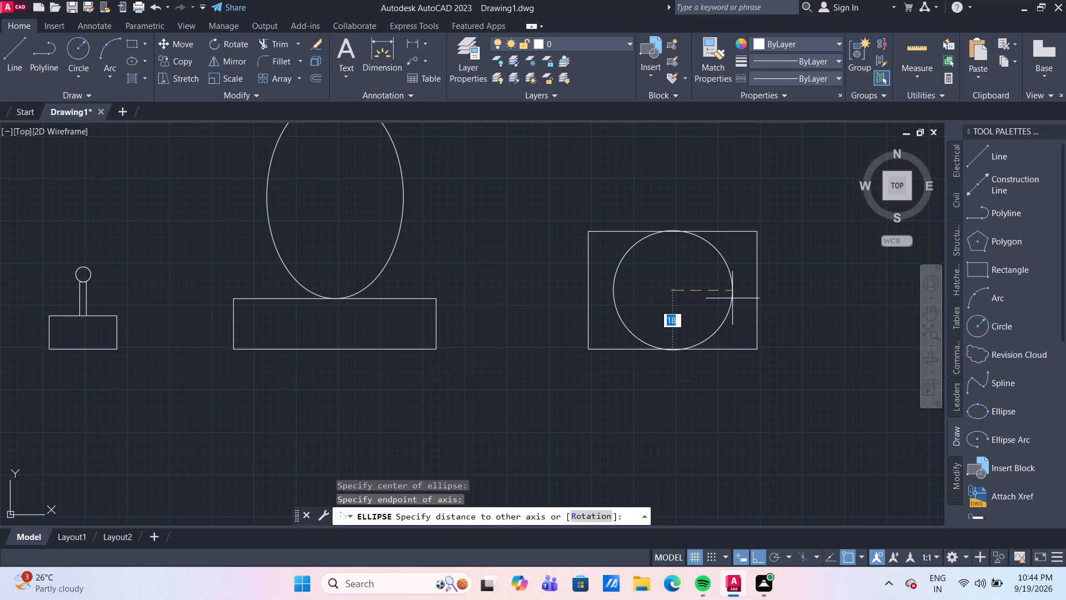
left_click(718, 272)
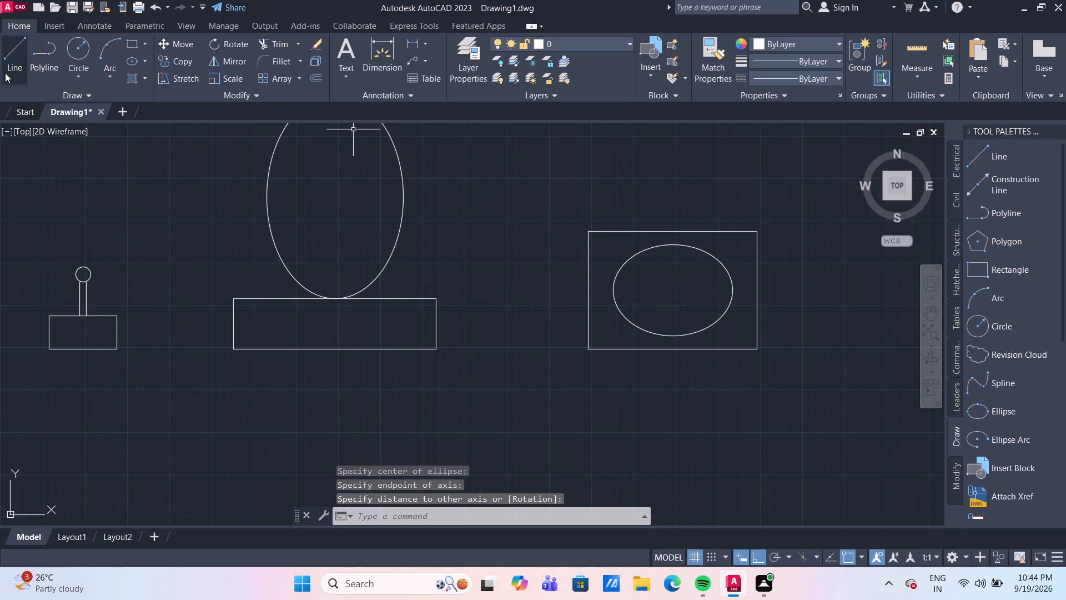
Draw a circle of radius 1 at the centre of the ellipse in the basin rectangle.
left_click(82, 53)
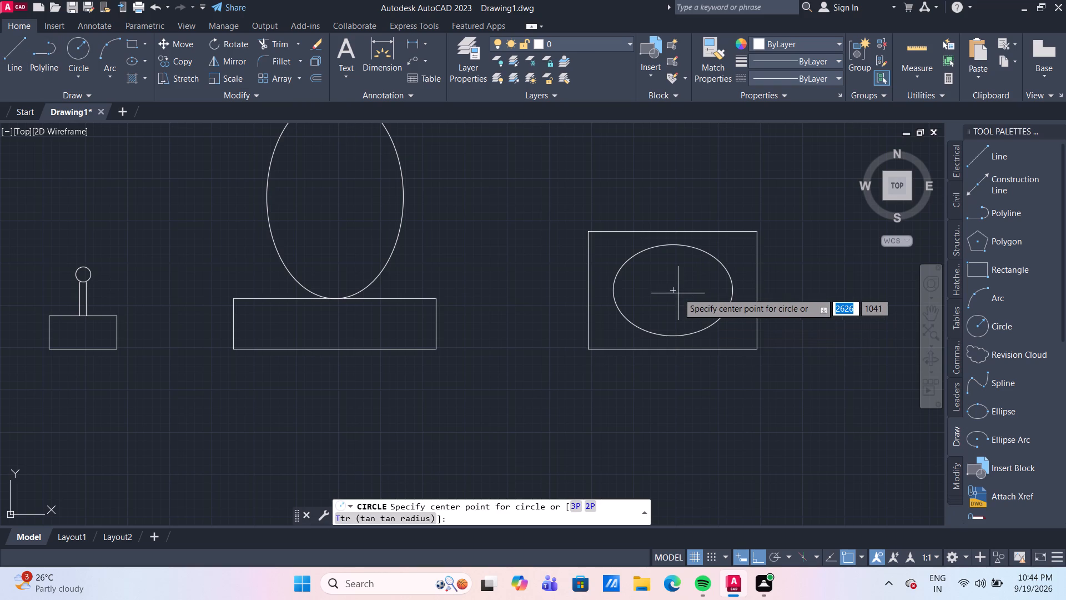
left_click(676, 292)
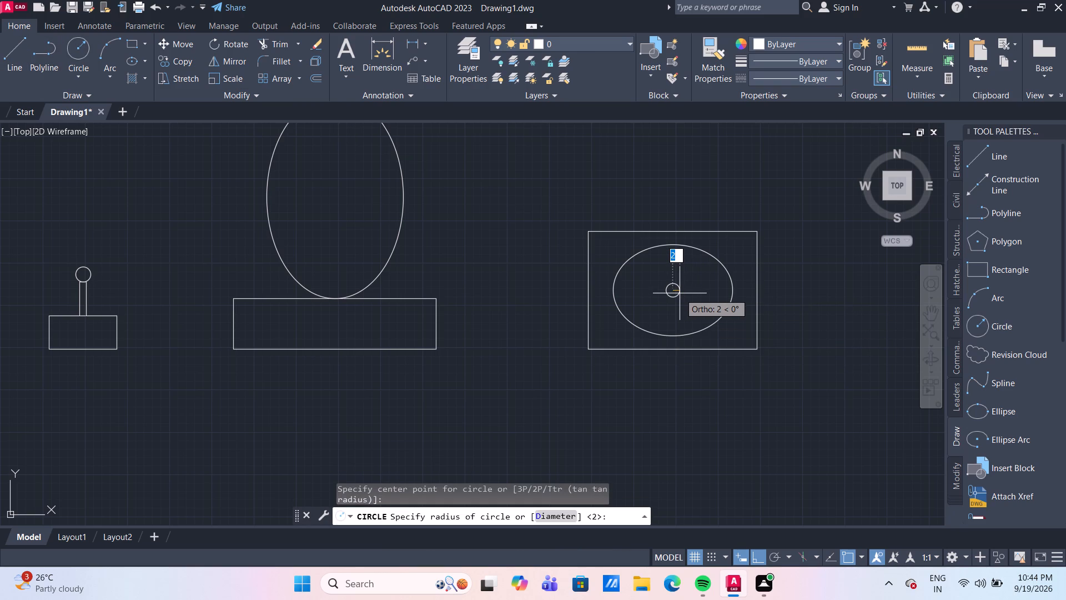
key("1")
key("Return")
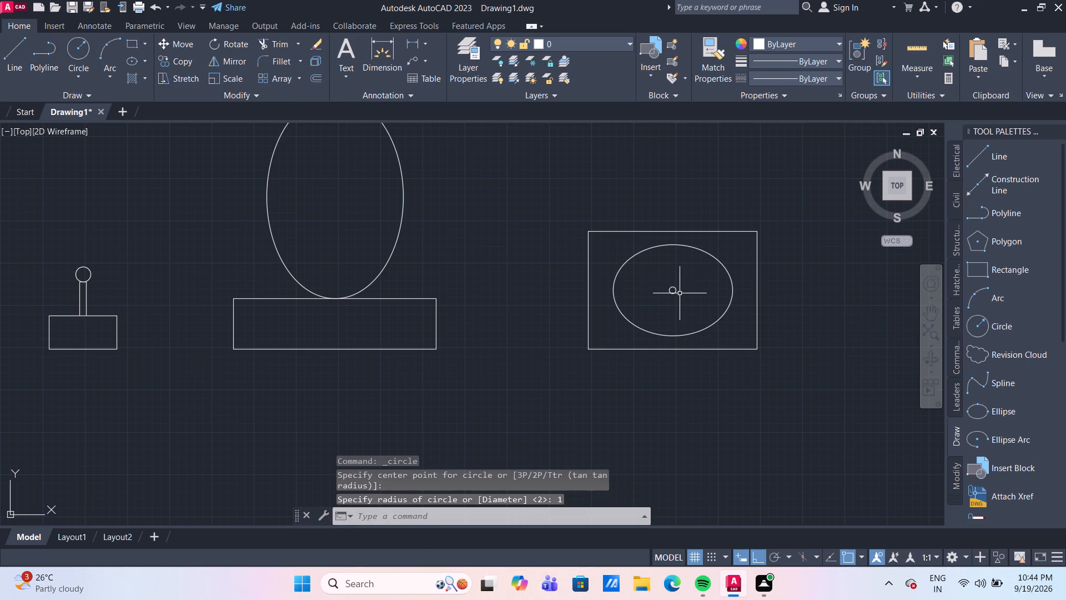
Stretch the small circle at the basin's centre to a radius of 2.
scroll(675, 292, "up", 1)
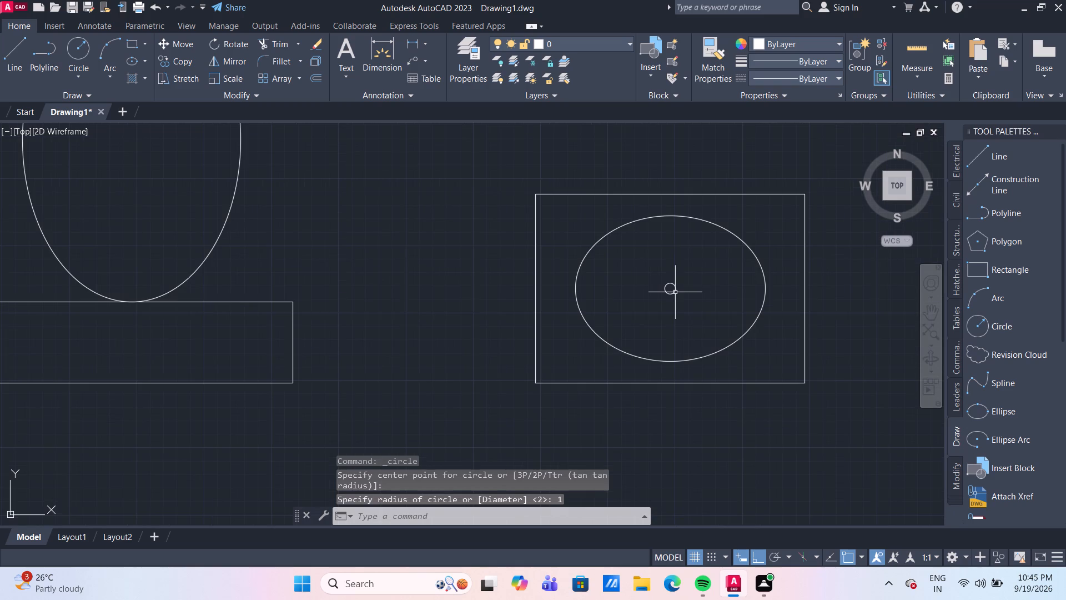
scroll(675, 292, "up", 1)
left_click(673, 289)
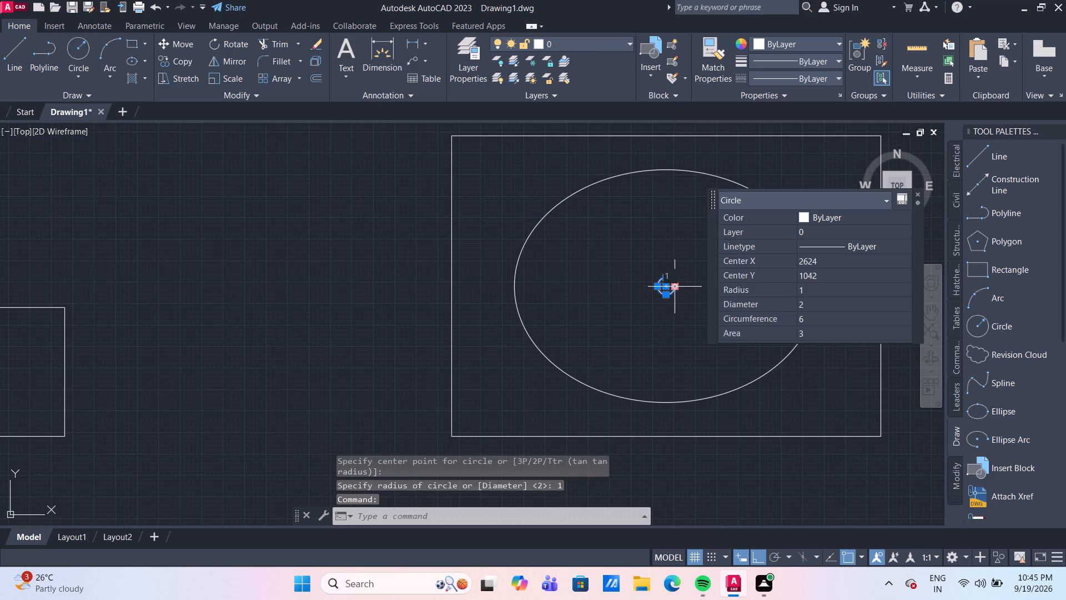
left_click(667, 295)
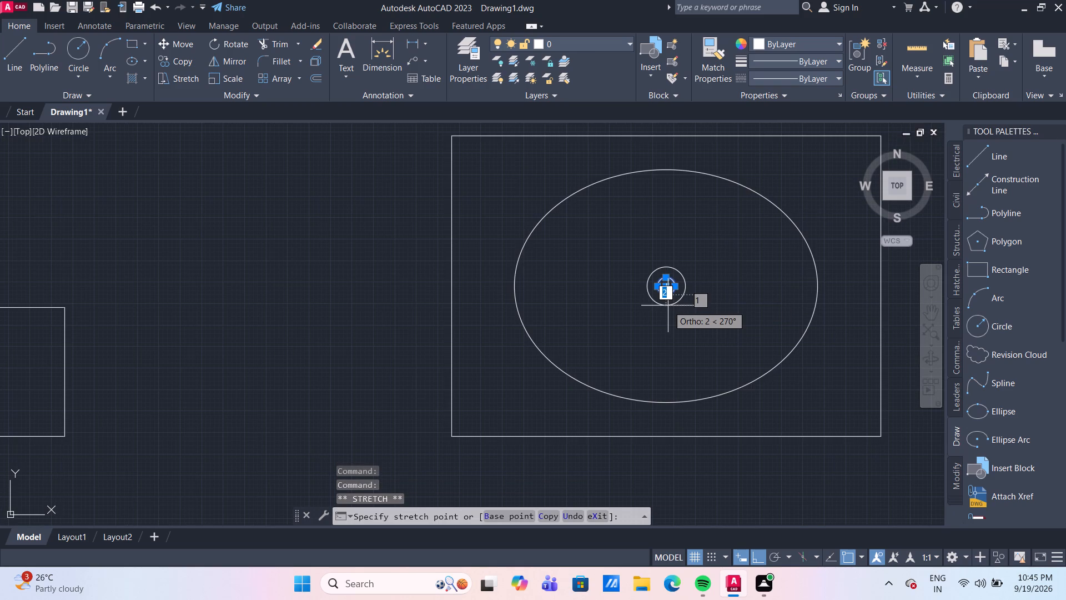
key("2")
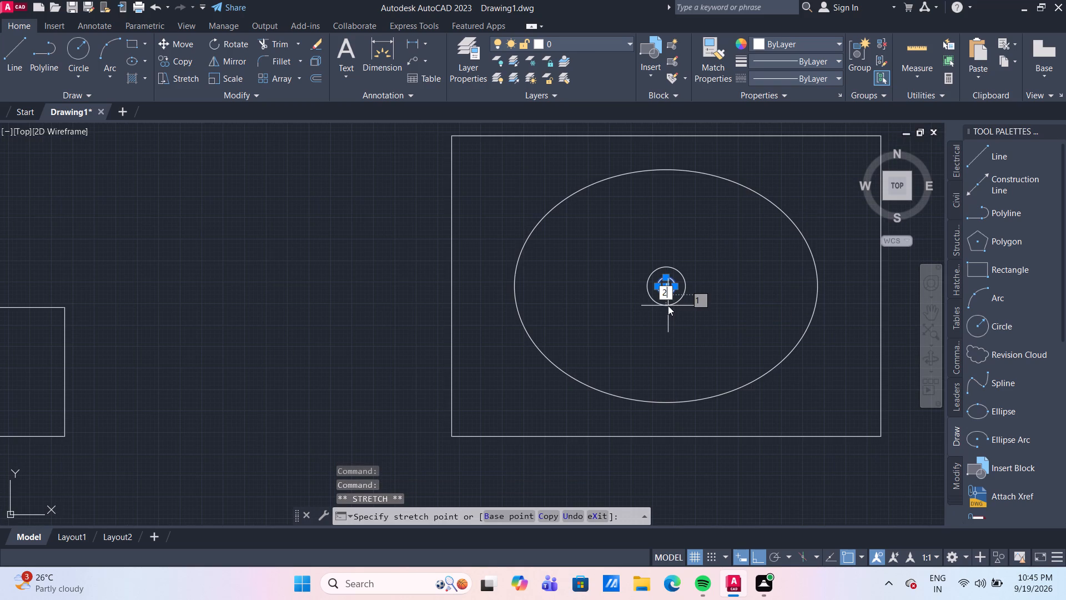
key("Return")
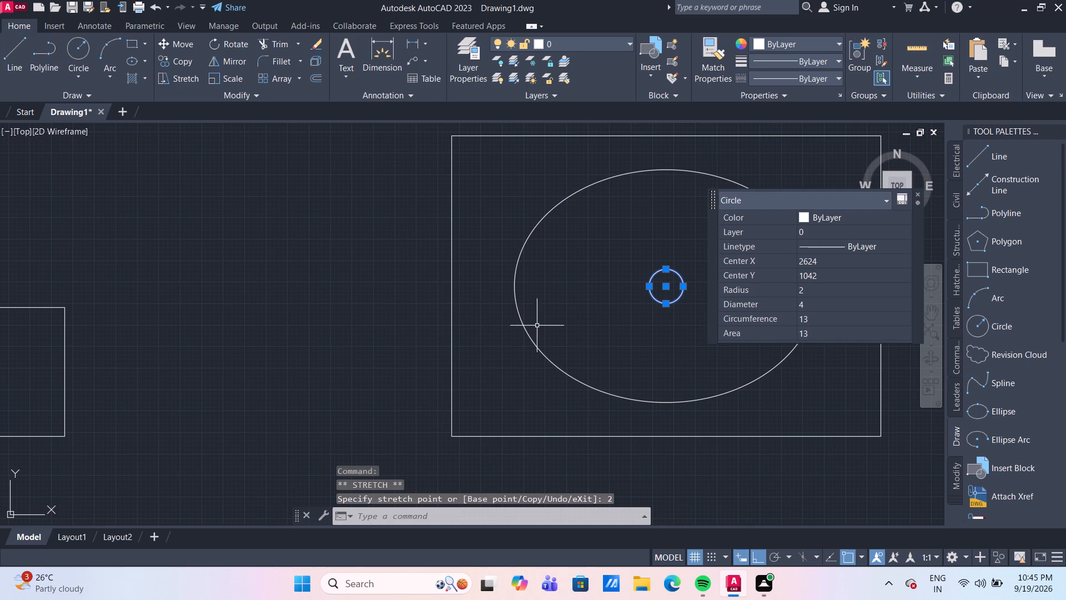
key("Escape")
Group all the objects of the three bathroom fixtures, including the toilet and basin, into one unnamed group.
scroll(610, 344, "down", 2)
scroll(671, 404, "down", 2)
middle_click_drag(702, 411, 685, 373)
scroll(685, 373, "down", 1)
left_click_drag(709, 383, 663, 356)
left_click(457, 281)
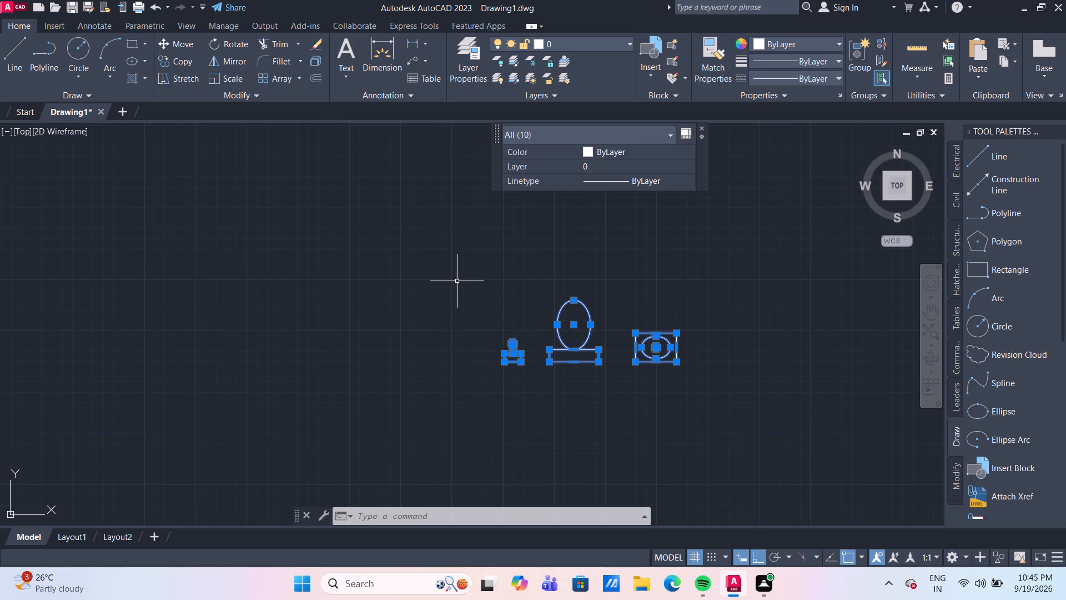
key("g")
key("Return")
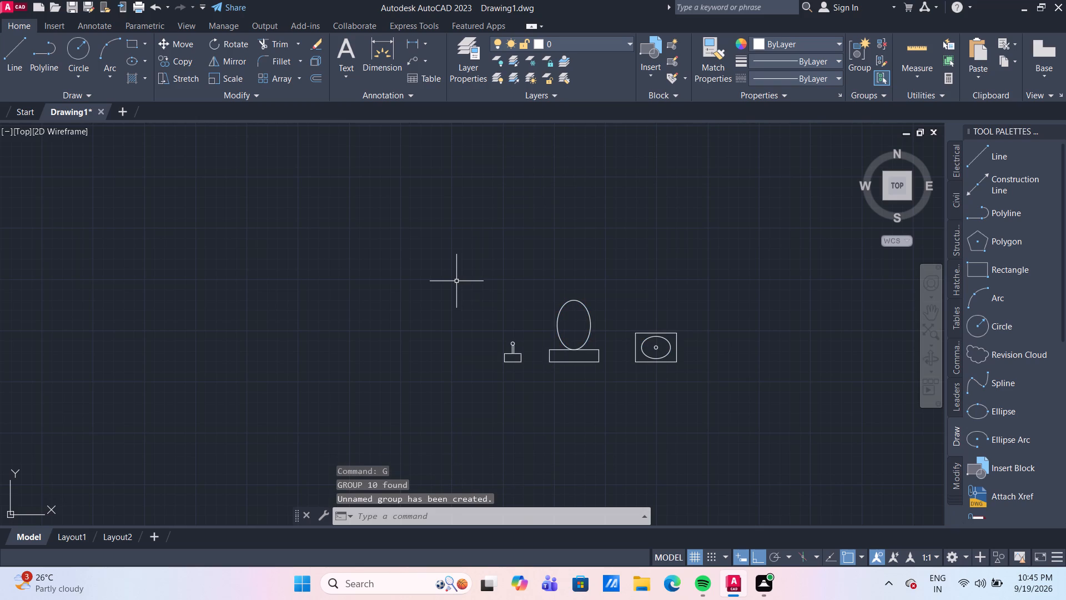
Mirror the grouped bathroom fixtures about a horizontal line through the top of the toilet bowl, keeping the source objects.
left_click_drag(710, 383, 673, 368)
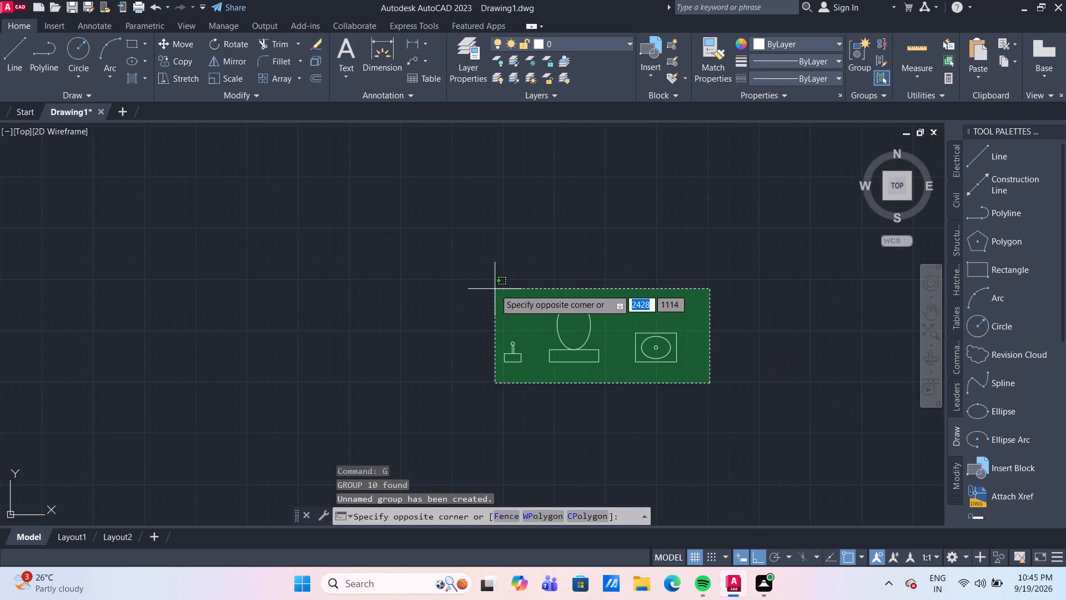
left_click(495, 289)
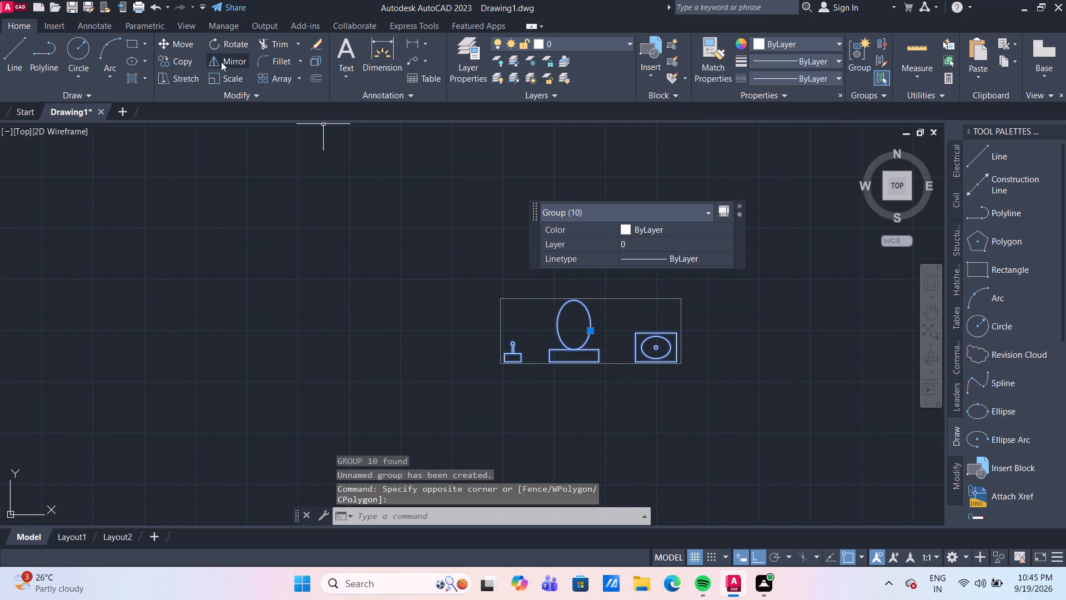
left_click(225, 60)
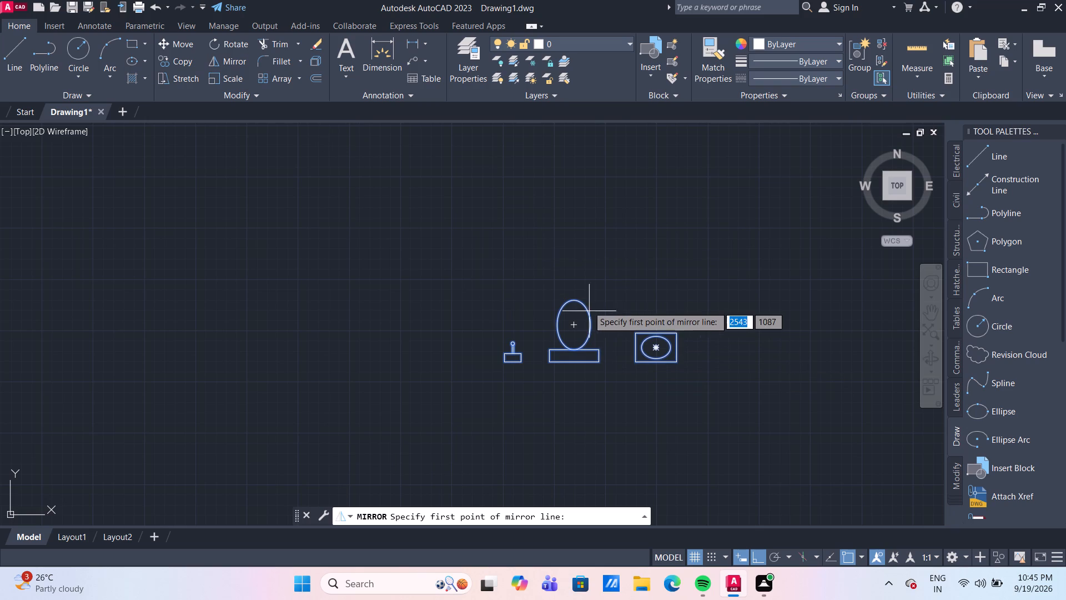
left_click(572, 297)
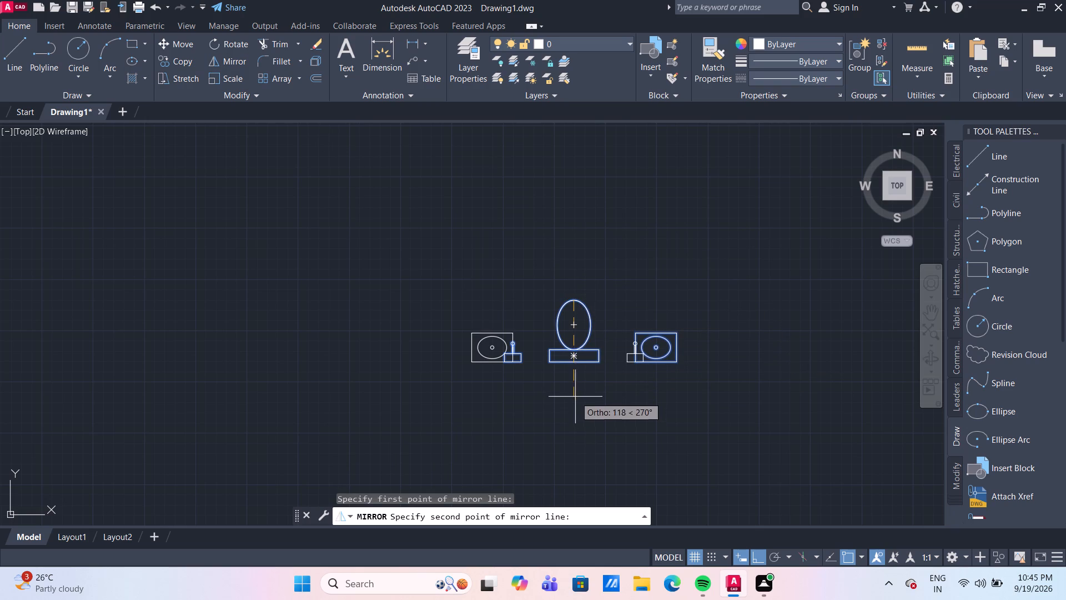
left_click(599, 278)
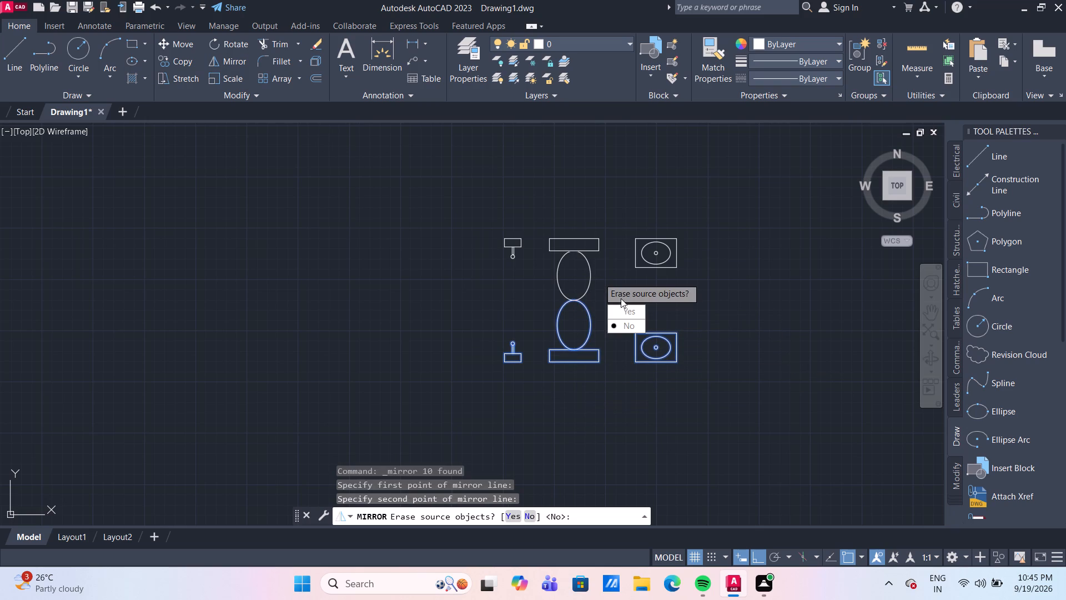
left_click_drag(630, 323, 599, 278)
Move the original fixture group into the upper bathroom, placing the basin's outer bottom corner at the room's lower inner corner nearest the shaft.
left_click_drag(709, 387, 702, 381)
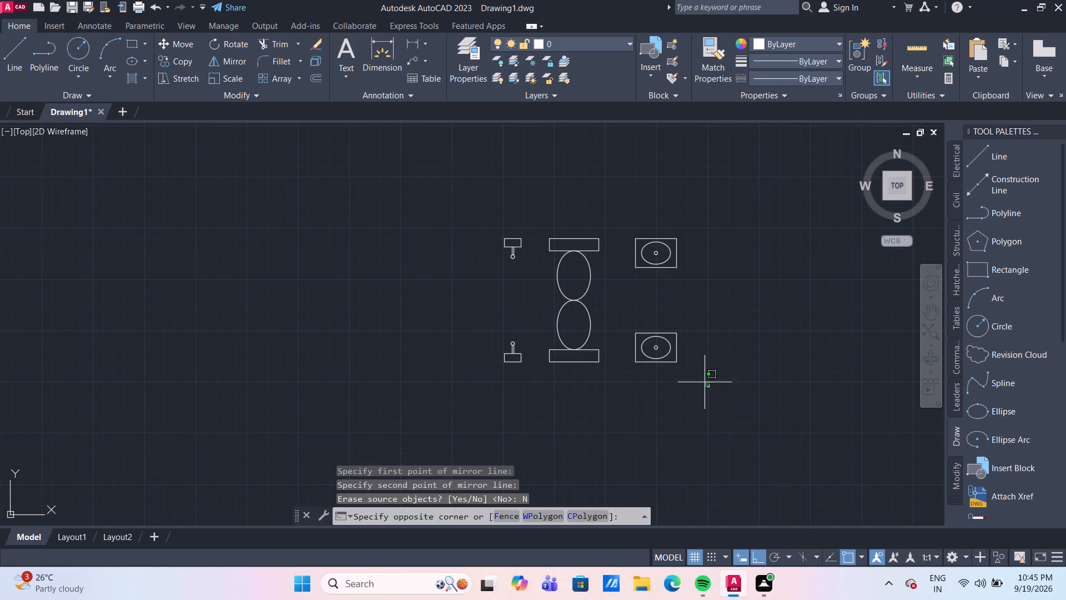
left_click_drag(702, 381, 677, 367)
left_click(493, 319)
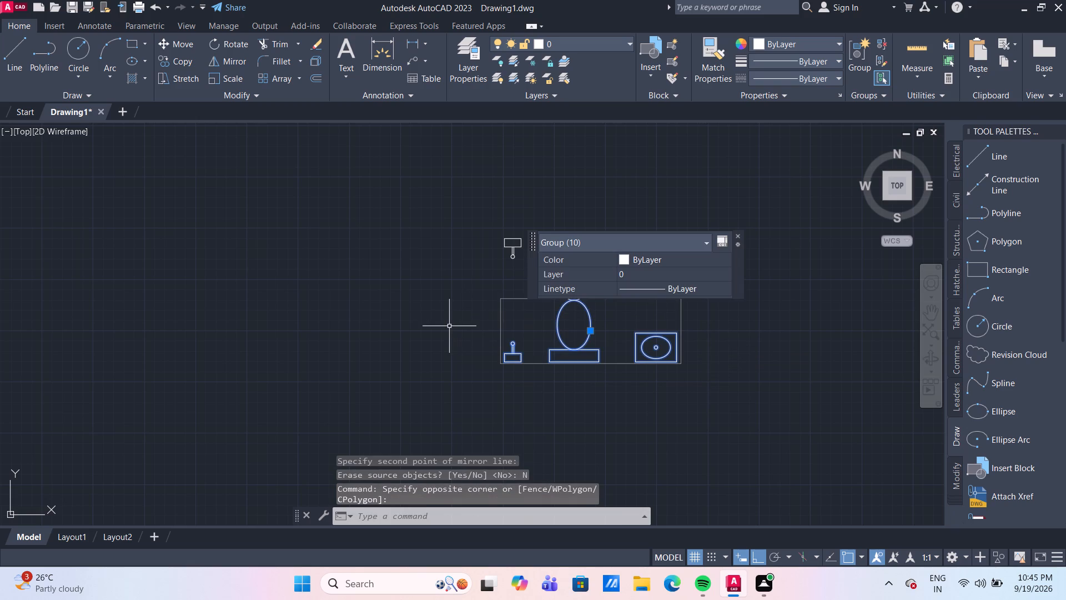
key("m")
key("Return")
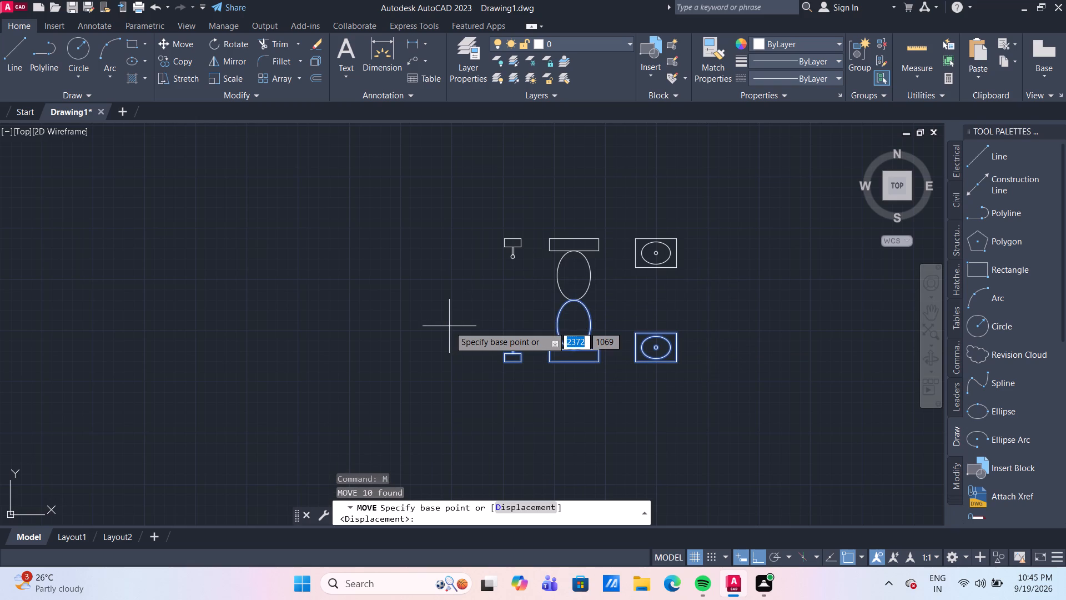
left_click(675, 366)
scroll(448, 363, "down", 2)
middle_click_drag(448, 363, 508, 372)
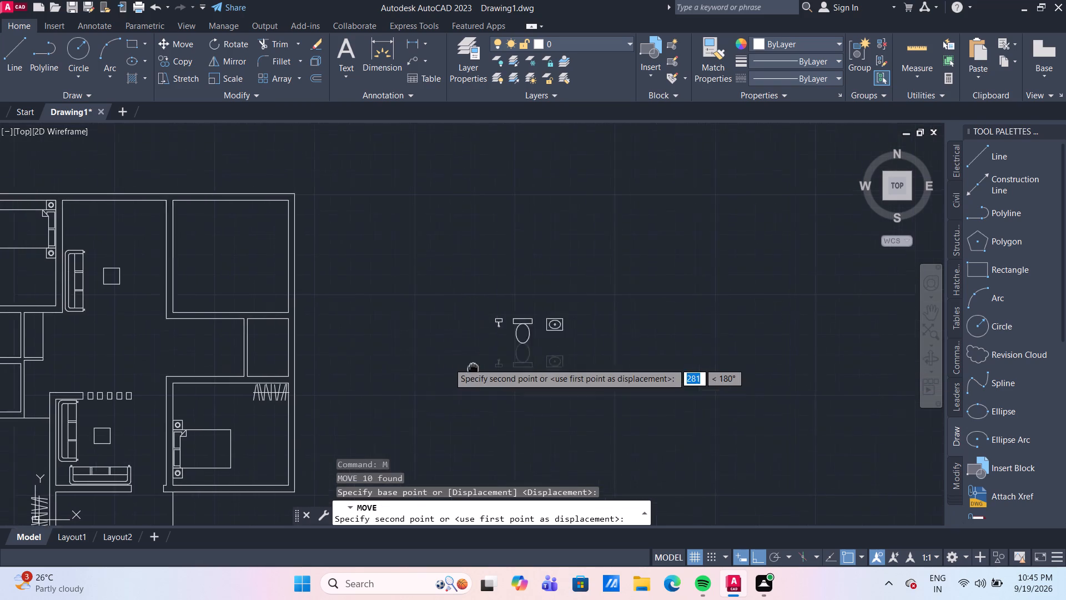
middle_click_drag(508, 372, 594, 368)
scroll(223, 364, "down", 1)
scroll(170, 349, "up", 1)
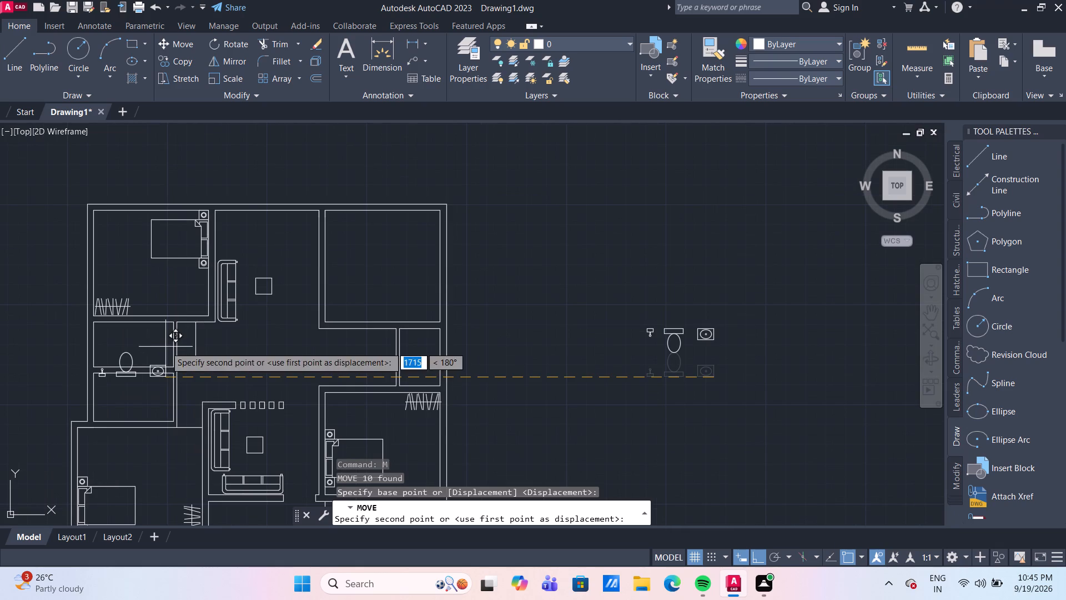
scroll(165, 347, "up", 2)
left_click(178, 399)
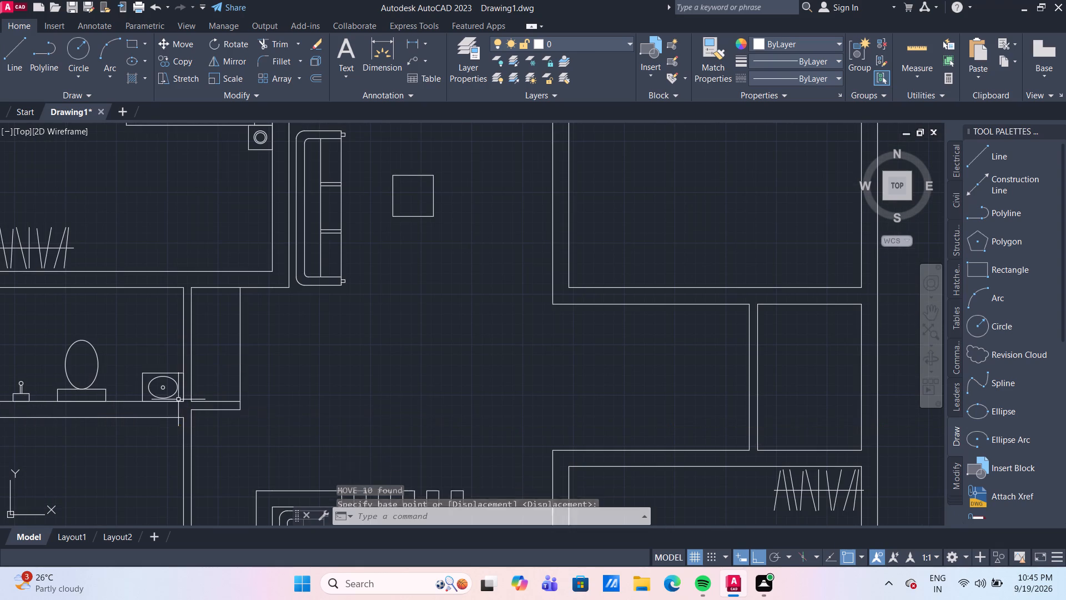
Move the mirrored fixture group into the lower bathroom, placing the basin's outer top corner at the room's upper inner corner.
scroll(329, 408, "down", 2)
middle_click_drag(544, 426, 454, 399)
scroll(492, 410, "down", 1)
left_click_drag(636, 403, 622, 382)
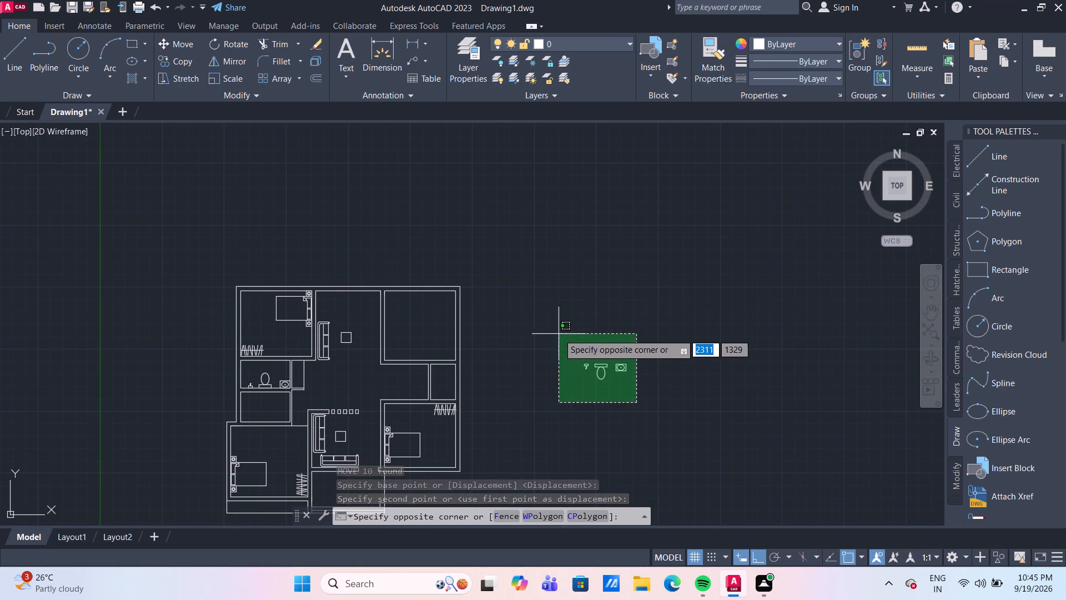
left_click(559, 334)
key("m")
key("Return")
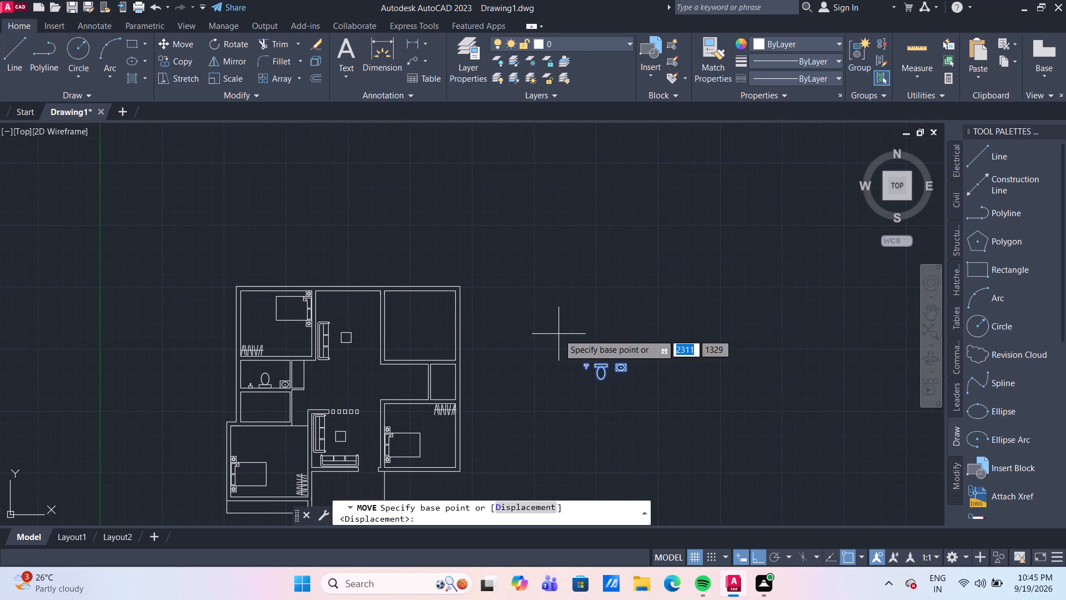
scroll(610, 348, "up", 2)
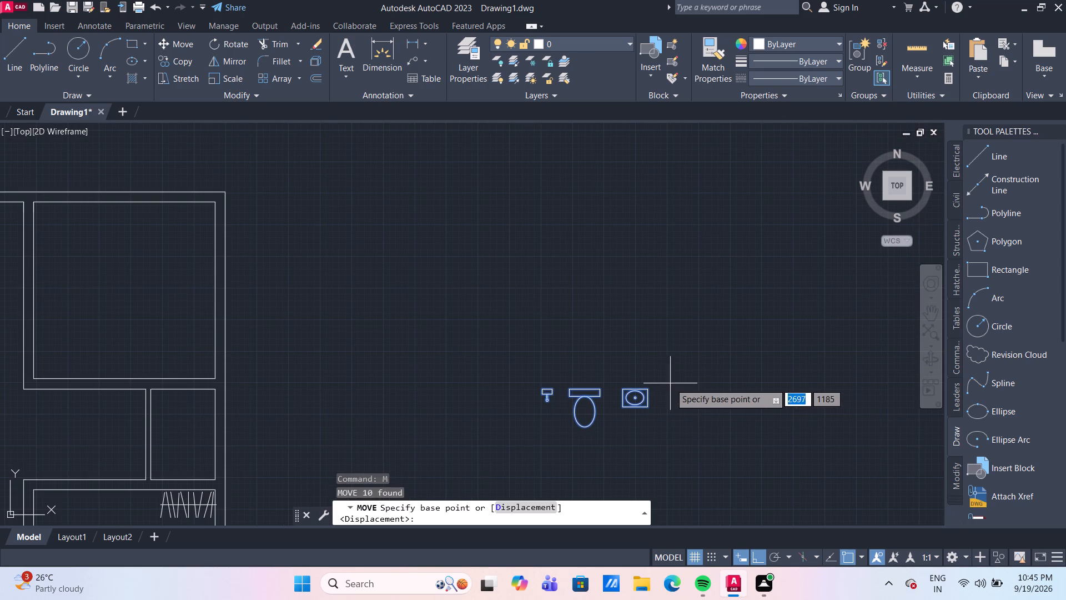
left_click(651, 390)
scroll(416, 369, "down", 1)
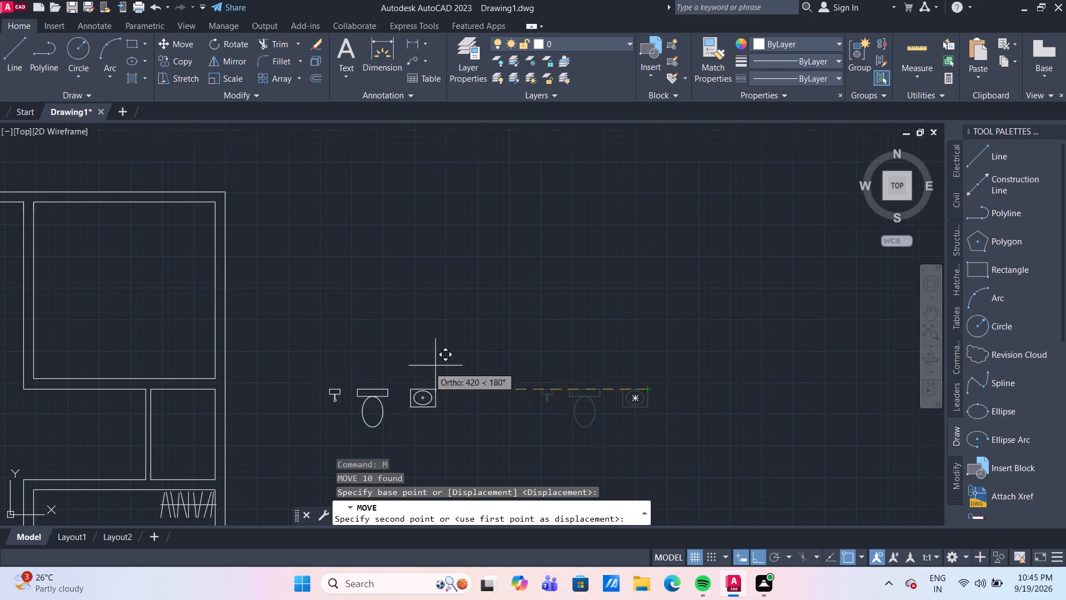
scroll(416, 369, "down", 1)
middle_click_drag(200, 414, 337, 286)
scroll(337, 286, "up", 3)
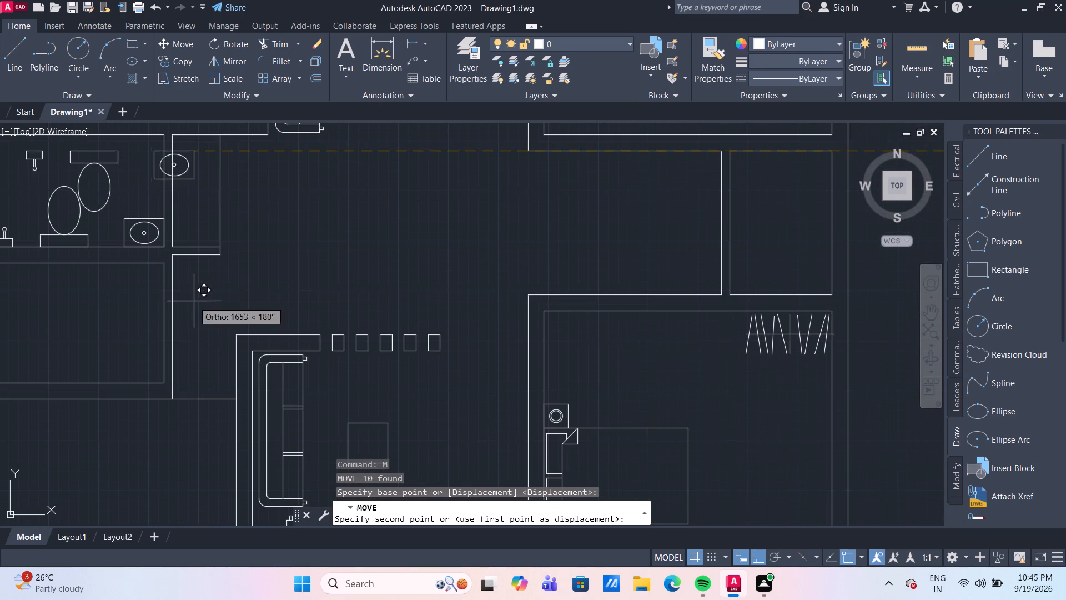
left_click(161, 265)
Draw a rectangle about 43 wide and 93 tall inside the narrow space beside the upper bathroom.
scroll(319, 277, "down", 3)
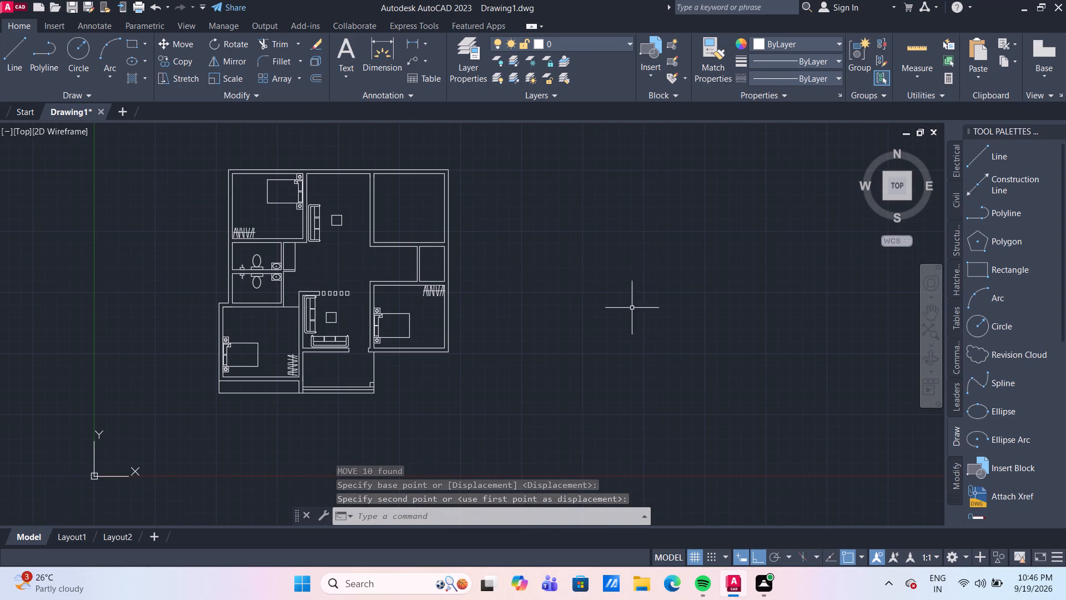
scroll(249, 271, "up", 3)
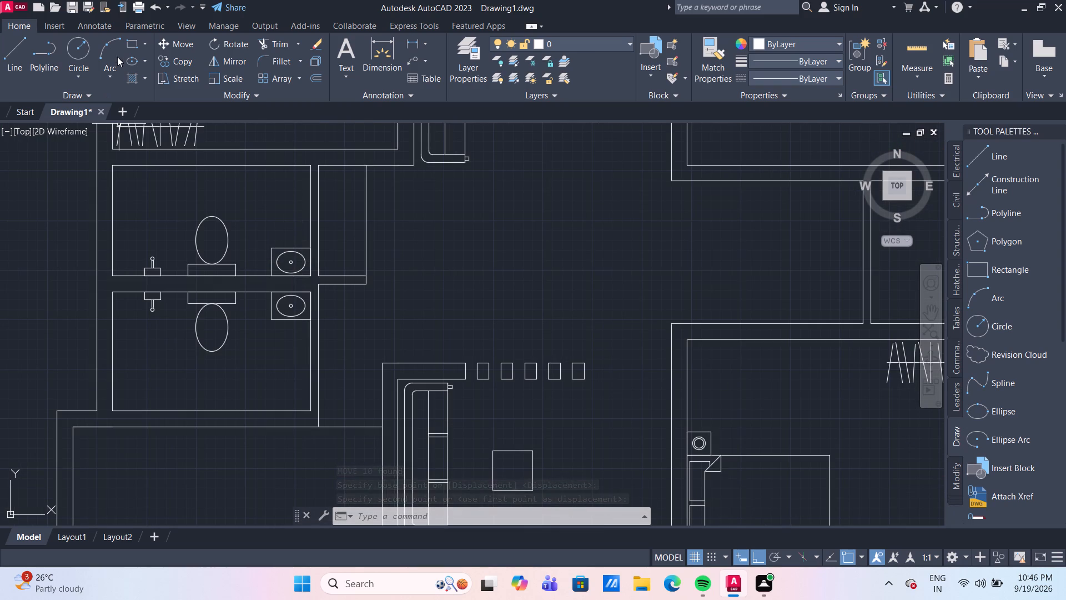
left_click(135, 41)
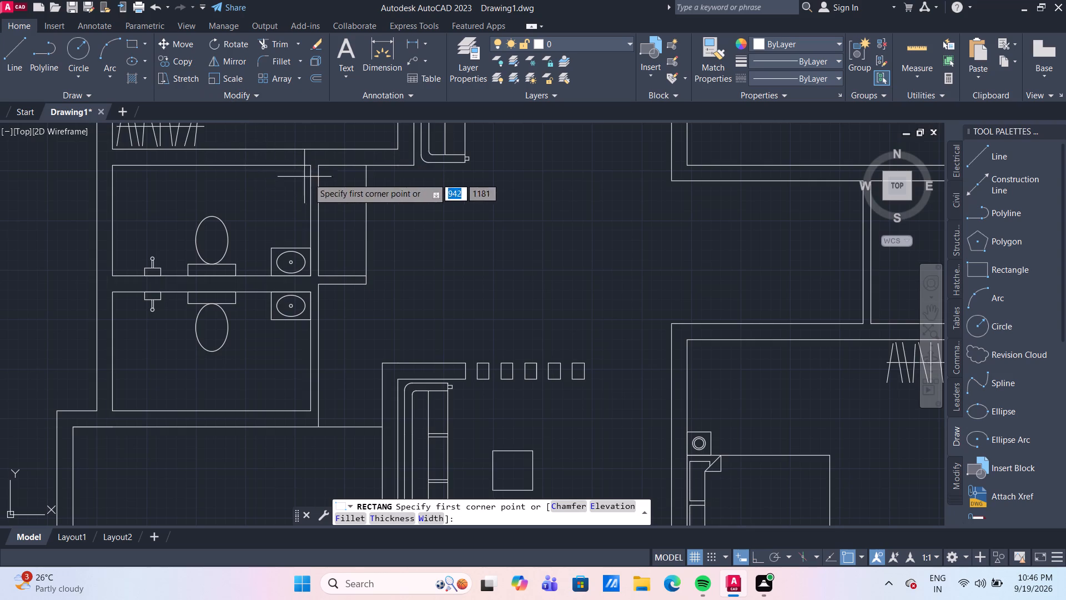
scroll(358, 192, "up", 2)
scroll(311, 180, "down", 1)
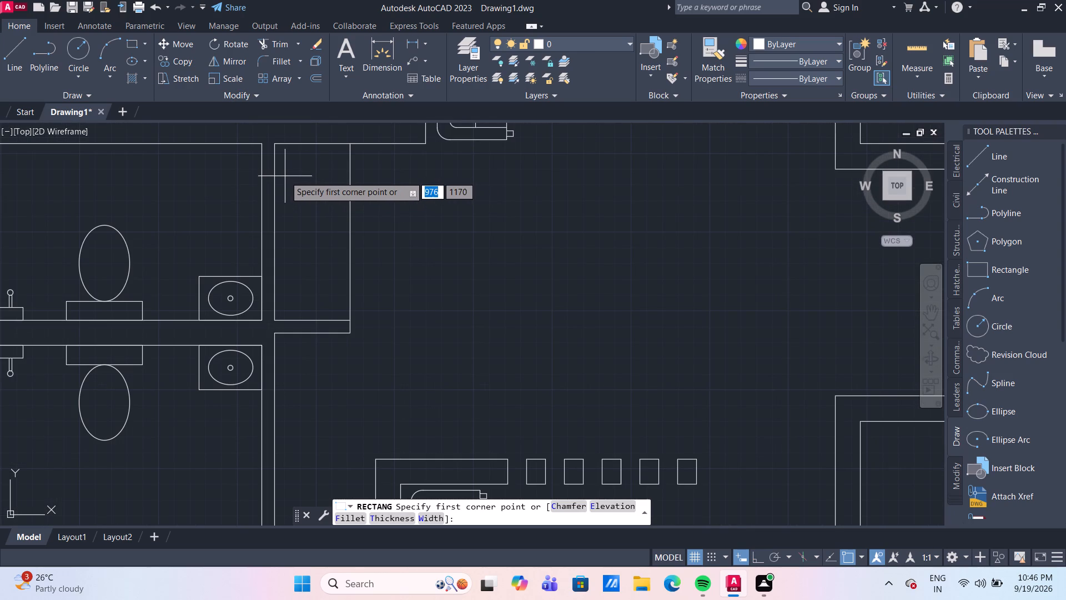
left_click(284, 176)
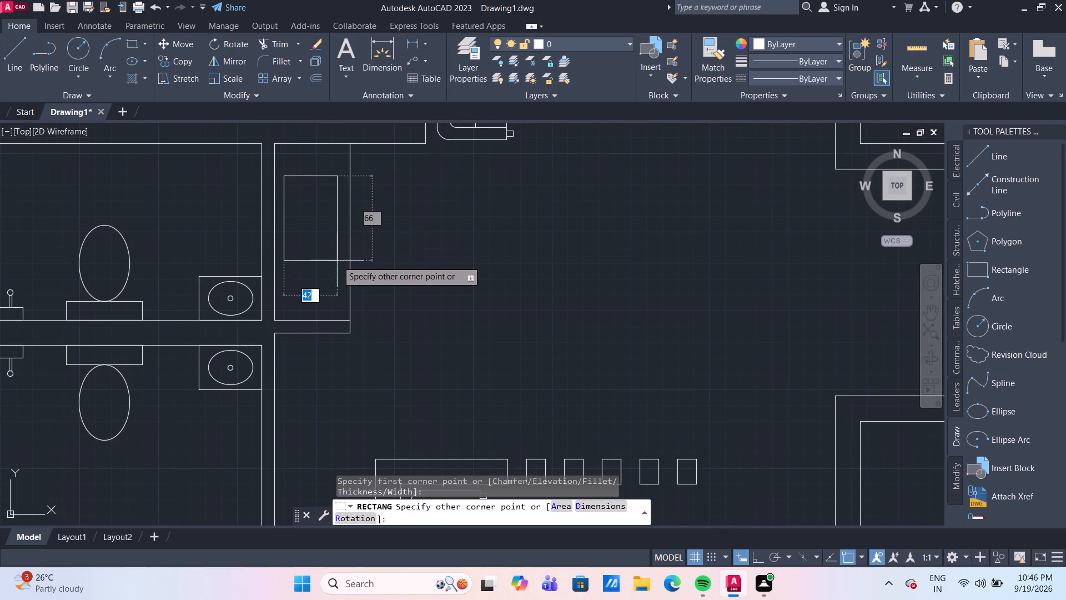
left_click(338, 293)
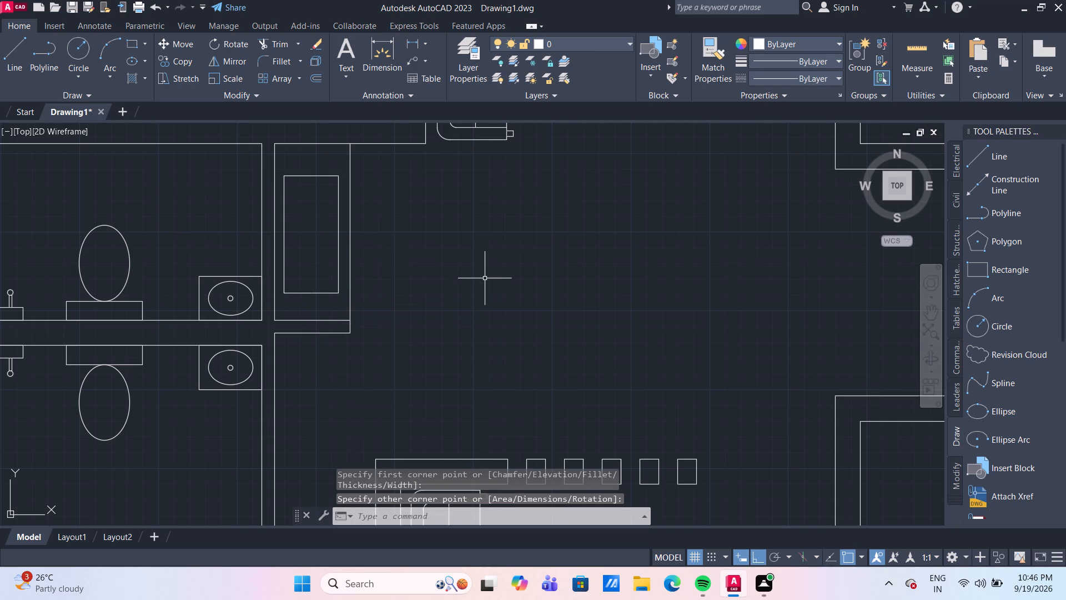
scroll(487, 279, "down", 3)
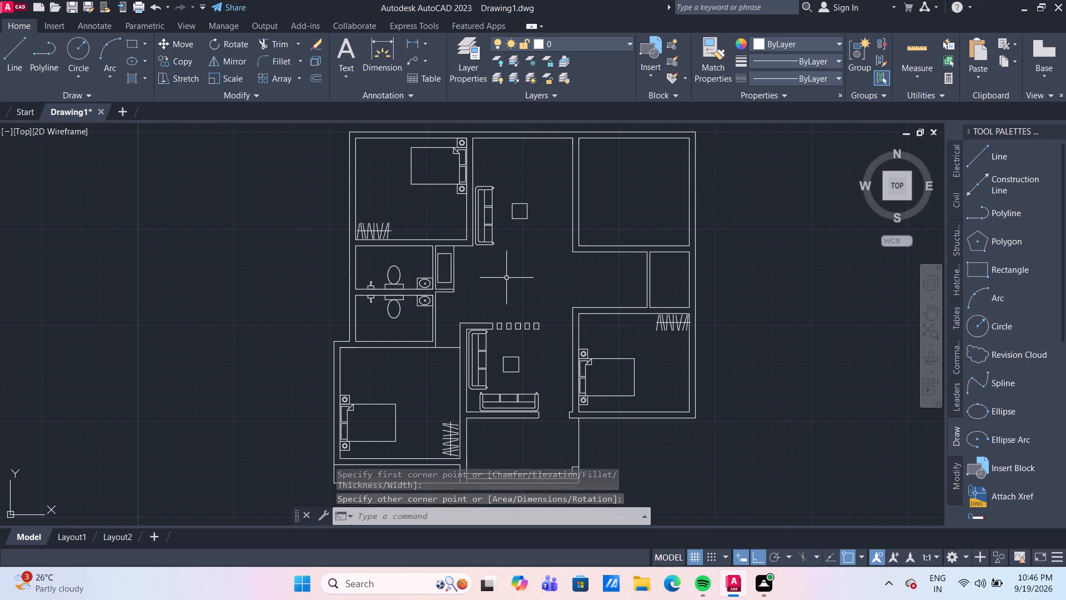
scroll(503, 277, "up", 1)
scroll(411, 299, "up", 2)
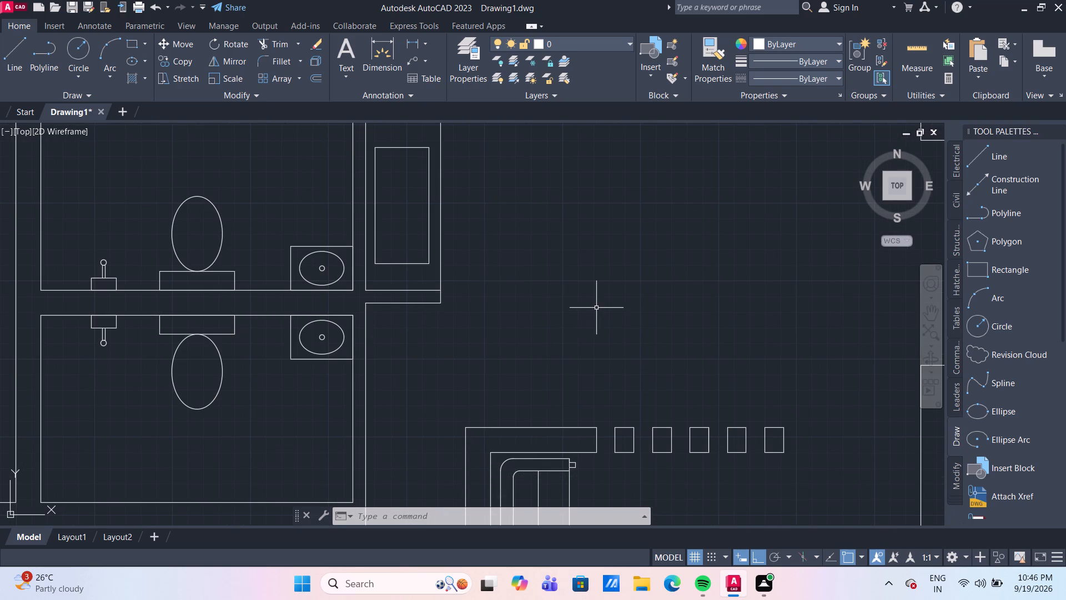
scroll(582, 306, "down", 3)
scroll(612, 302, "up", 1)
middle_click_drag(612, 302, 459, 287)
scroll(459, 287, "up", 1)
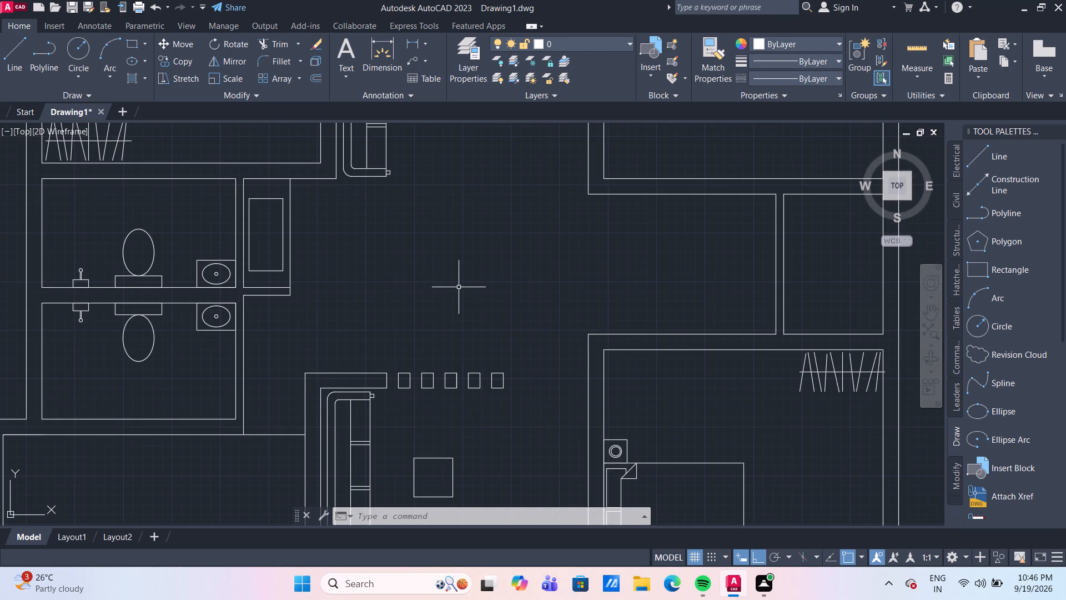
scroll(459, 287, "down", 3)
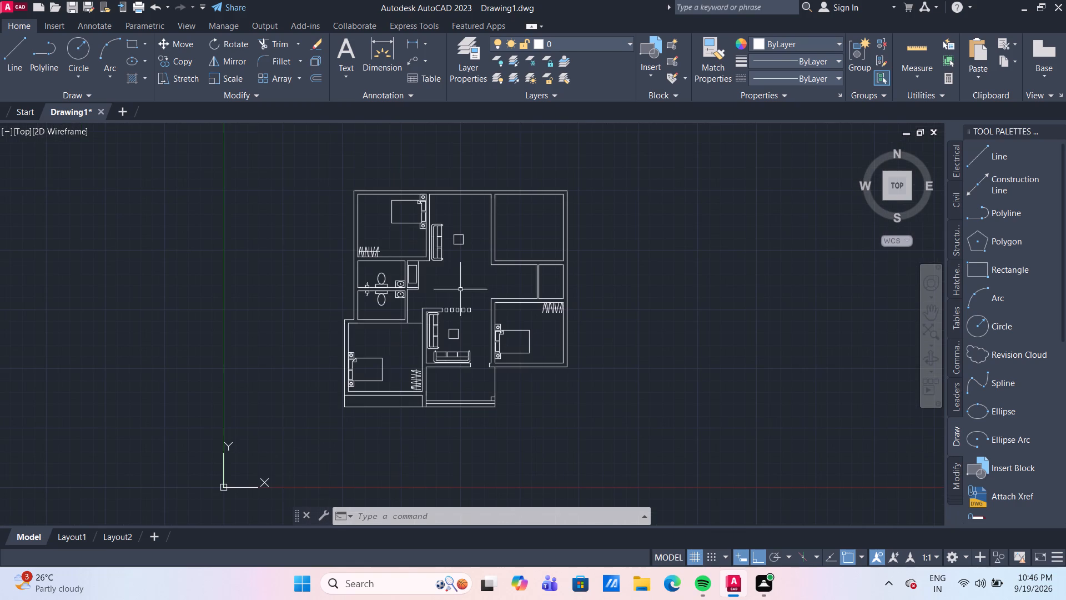
Draw a rectangle 150 wide and 90 high in the empty space beside the floor plan.
middle_click_drag(668, 302, 551, 295)
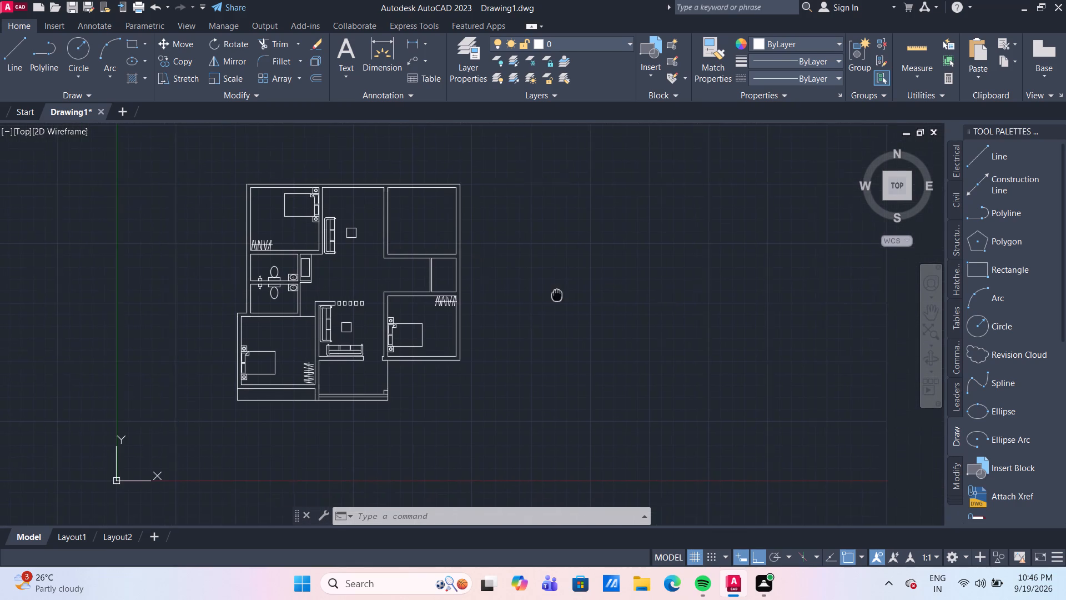
middle_click_drag(551, 295, 506, 288)
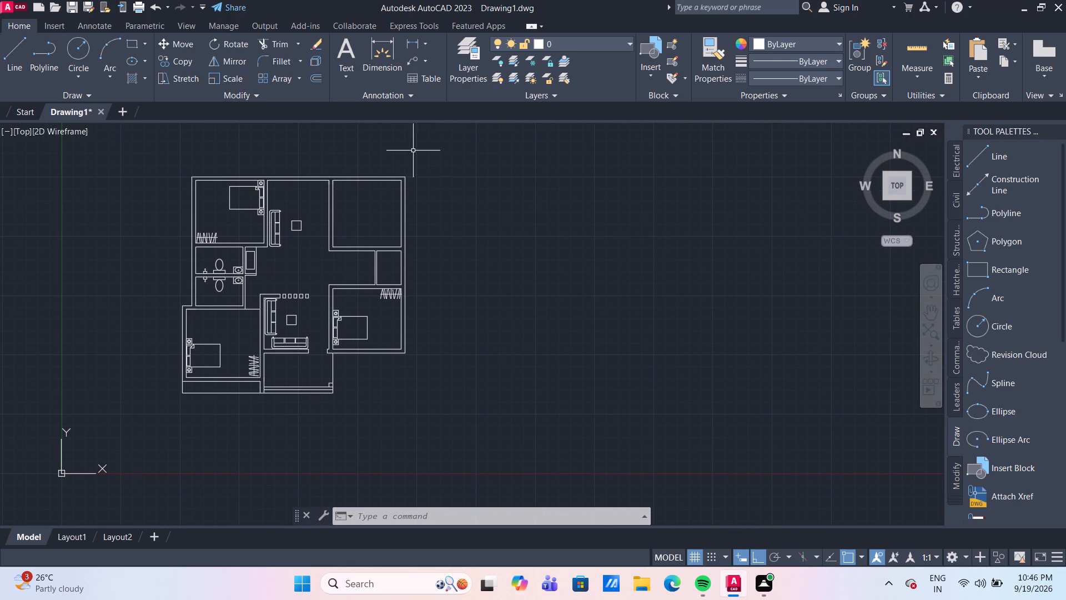
left_click_drag(135, 45, 143, 52)
scroll(634, 271, "up", 2)
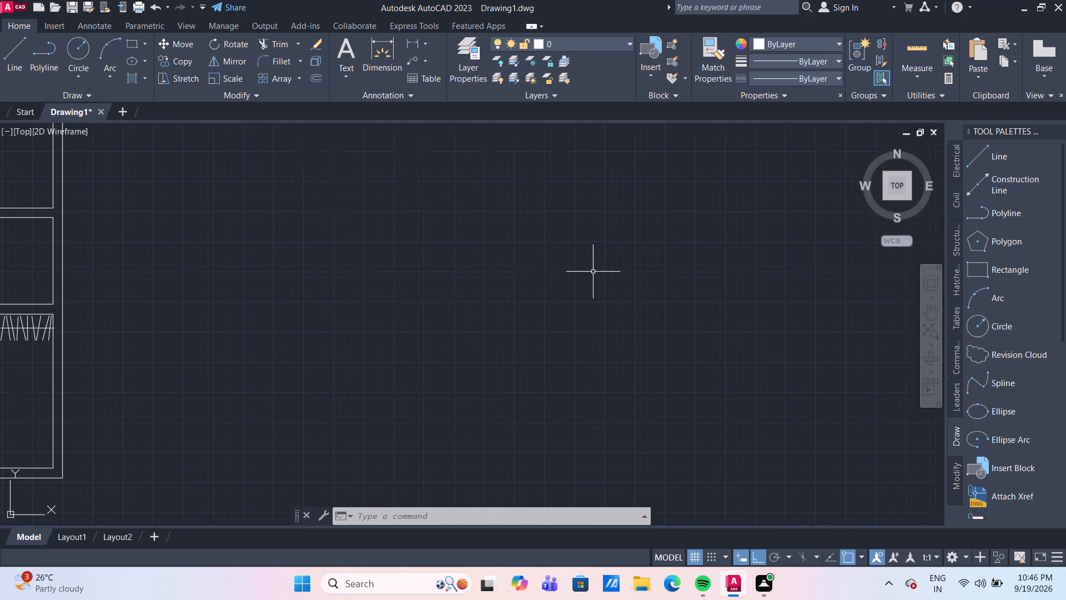
scroll(534, 269, "down", 2)
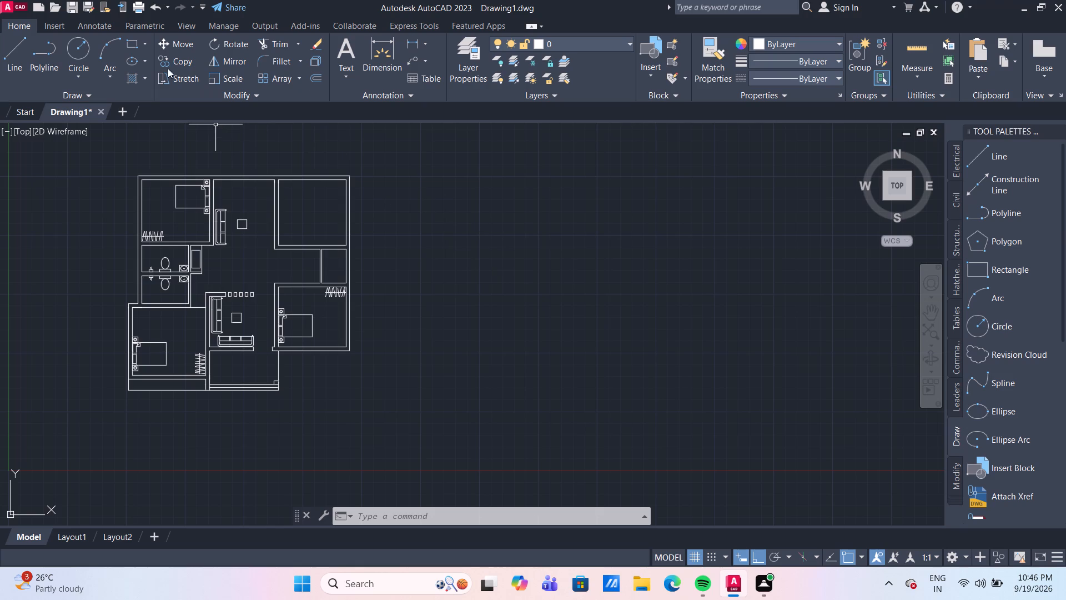
left_click_drag(132, 44, 140, 54)
left_click(138, 41)
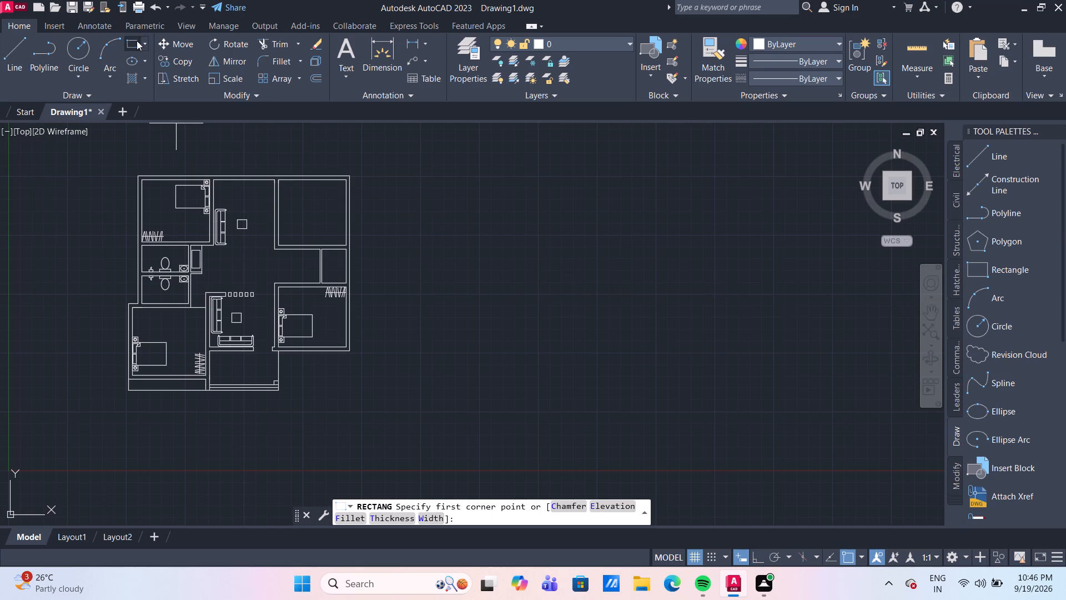
left_click(435, 228)
scroll(564, 289, "up", 2)
middle_click_drag(376, 243, 439, 364)
scroll(432, 351, "down", 1)
scroll(378, 320, "up", 2)
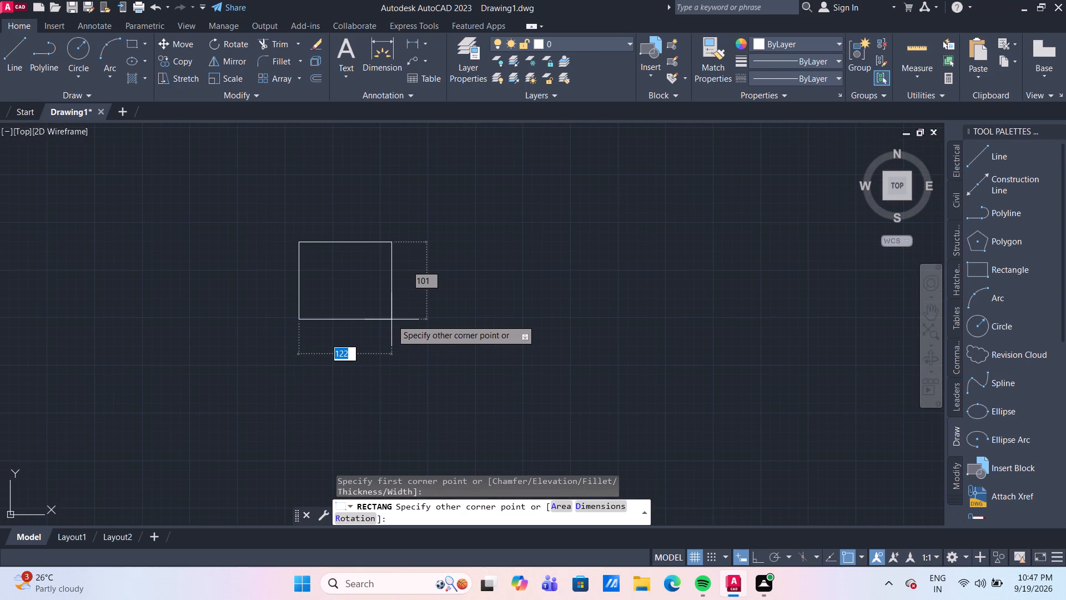
type("150")
key("Tab")
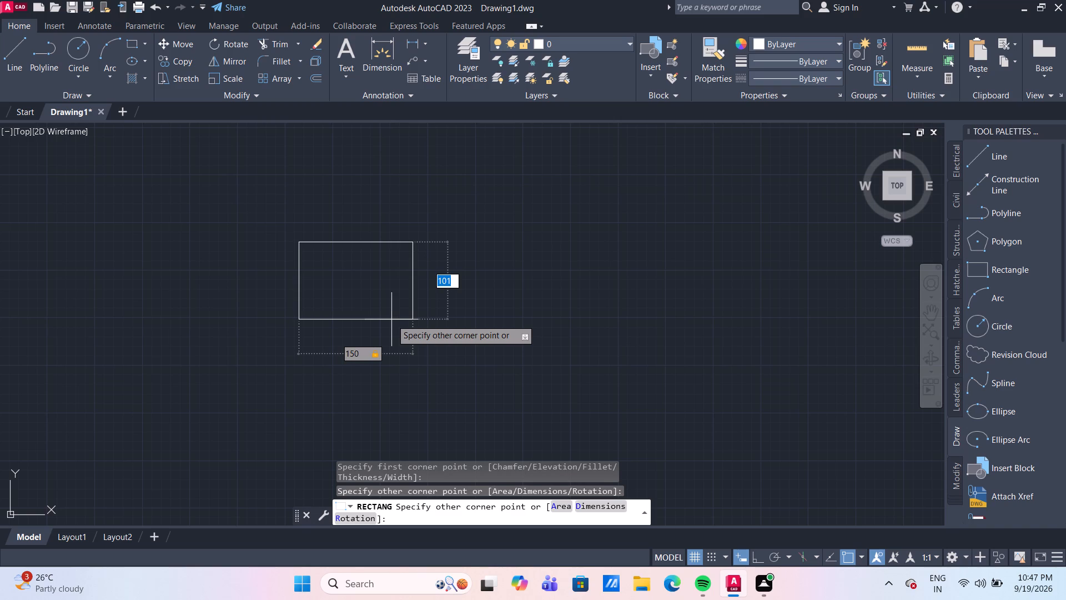
type("90")
key("Return")
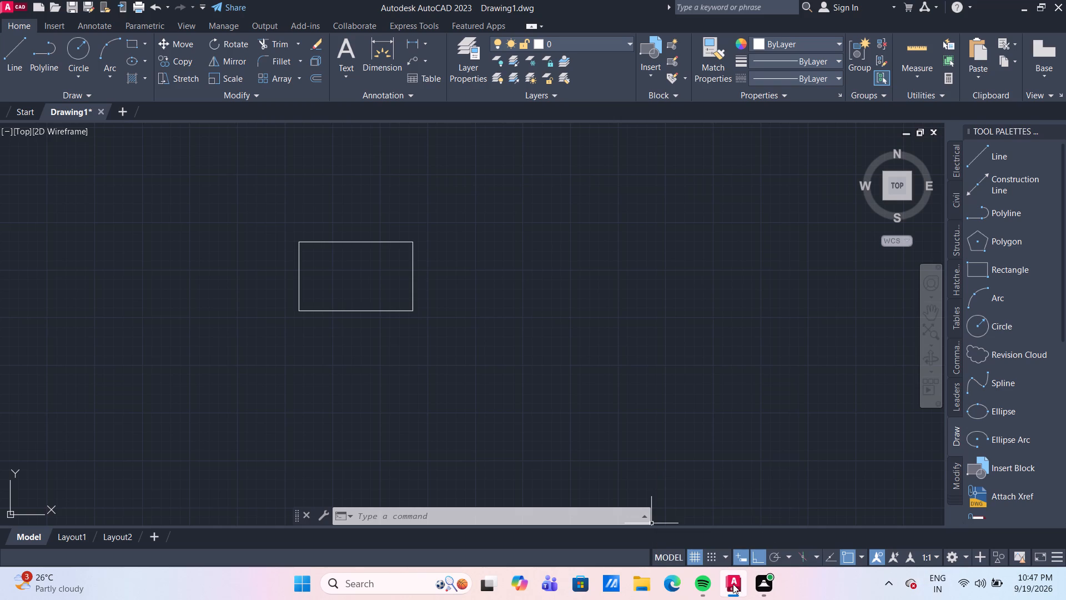
Switch to Spotify, pause the playing song, and return to the AutoCAD drawing.
left_click(705, 594)
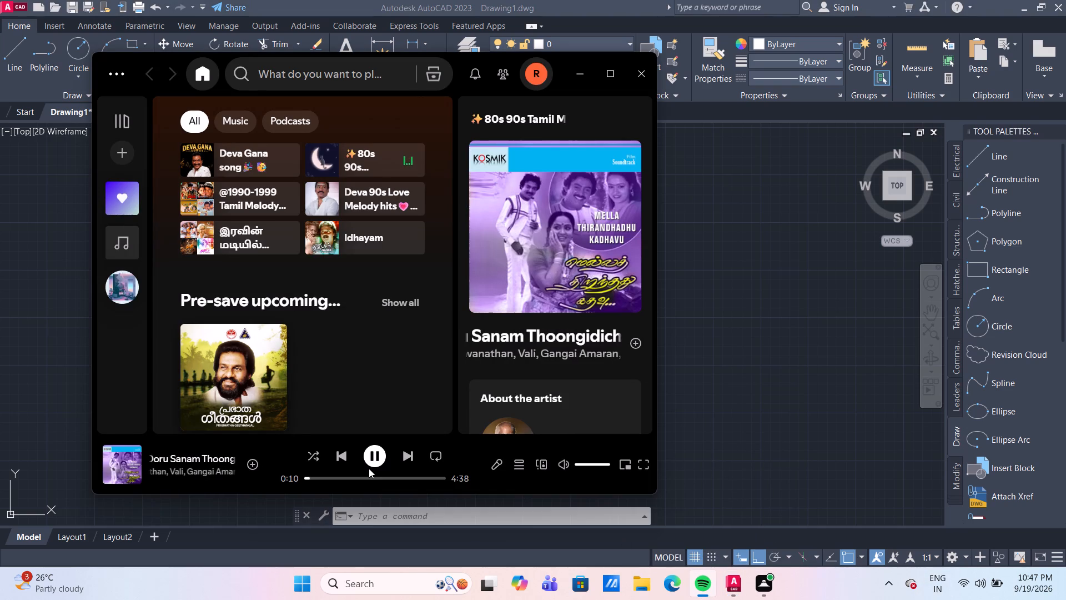
left_click(374, 451)
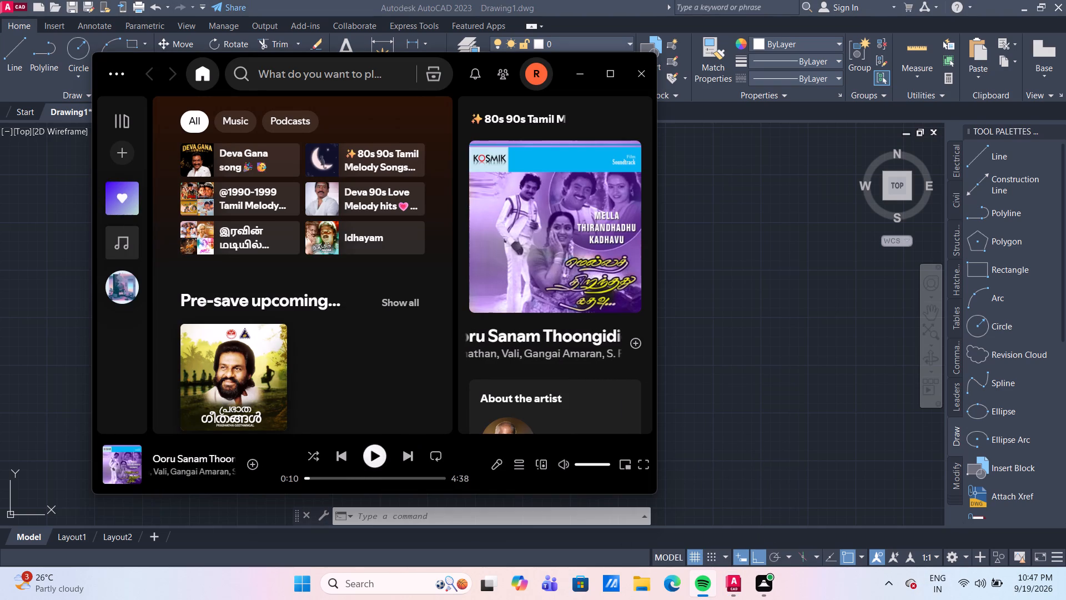
left_click(725, 381)
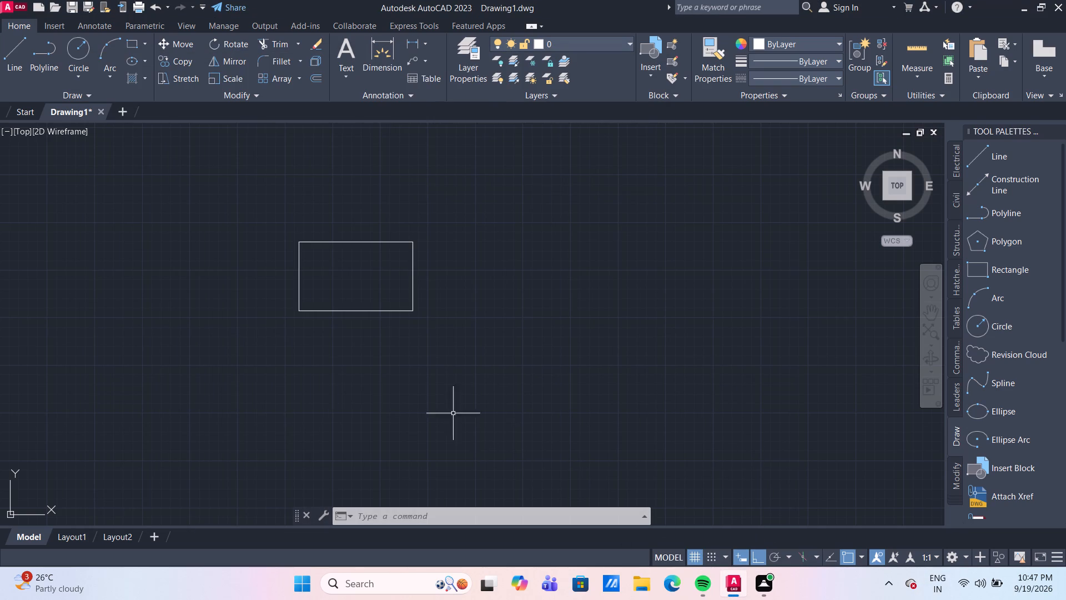
Draw a vertical line from the centre of the 150 by 90 rectangle up past its top edge.
scroll(448, 407, "down", 2)
scroll(409, 389, "up", 1)
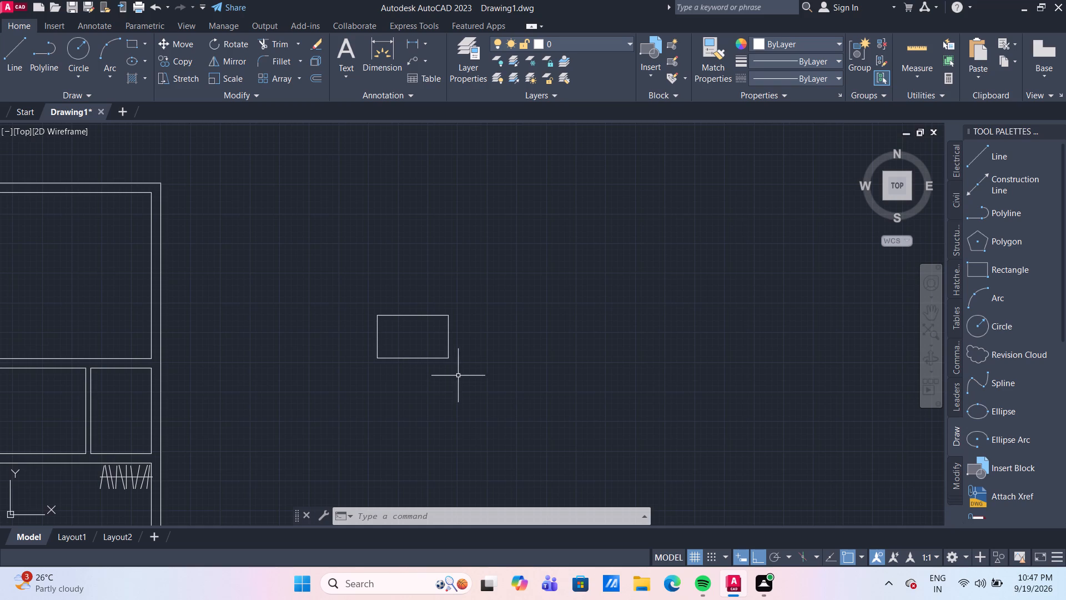
scroll(450, 360, "up", 1)
scroll(372, 328, "up", 1)
middle_click_drag(376, 329, 387, 330)
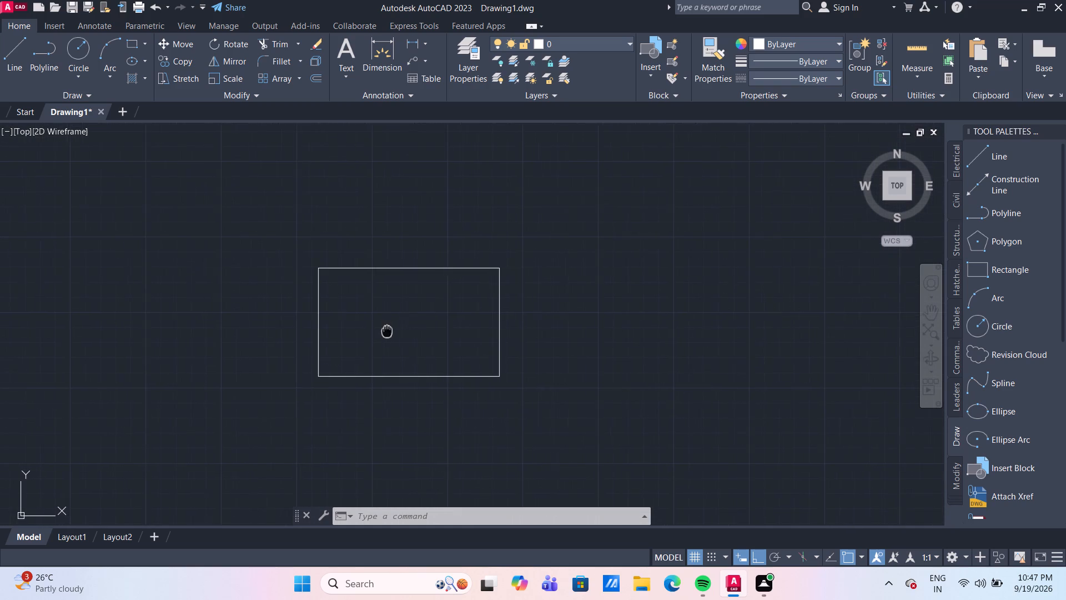
middle_click_drag(387, 330, 415, 324)
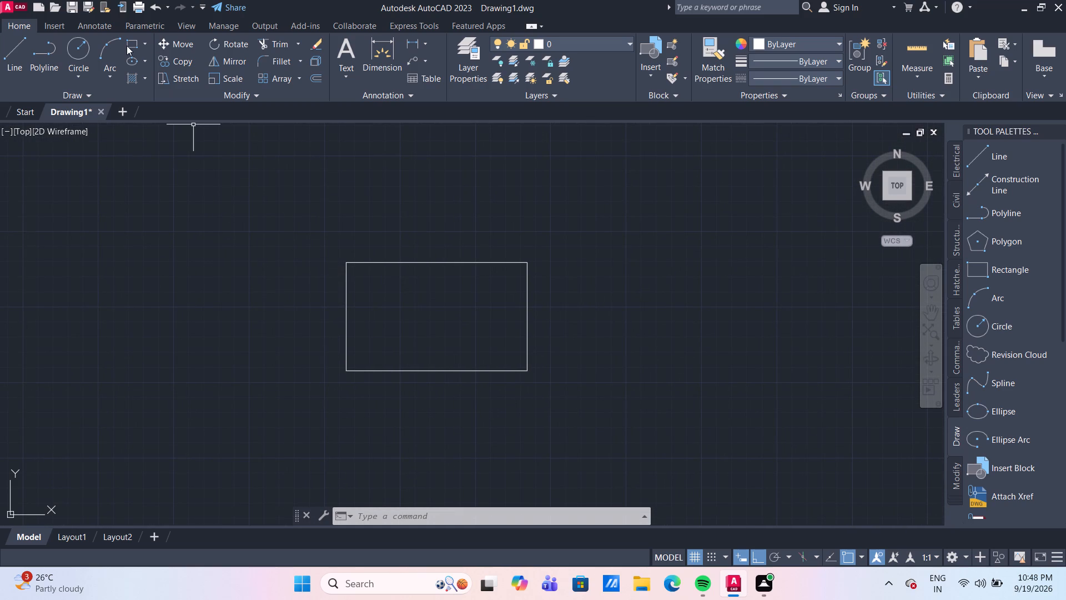
left_click(10, 67)
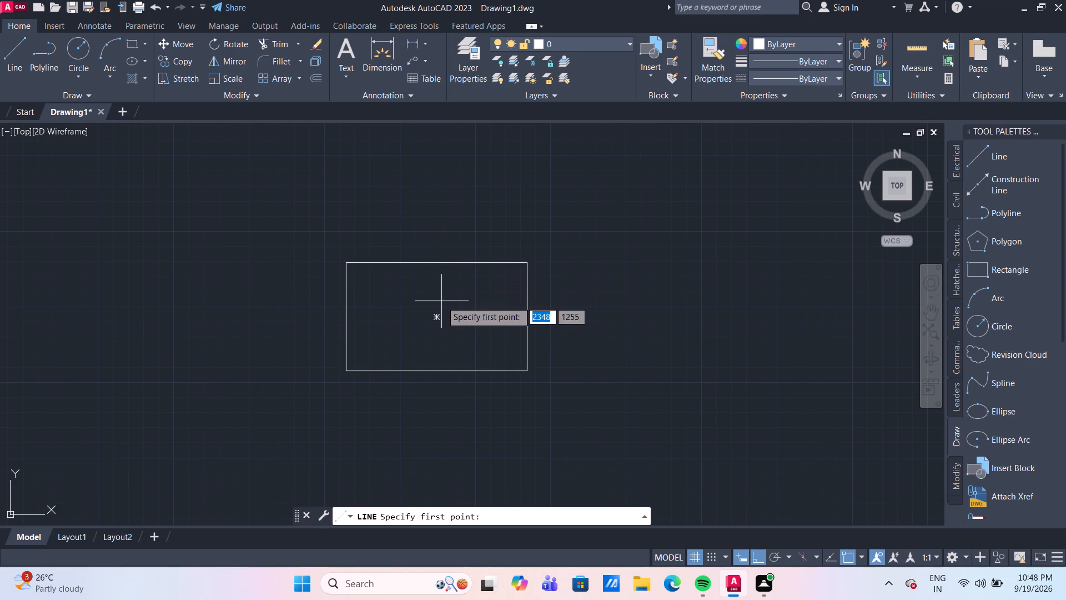
left_click_drag(435, 314, 438, 305)
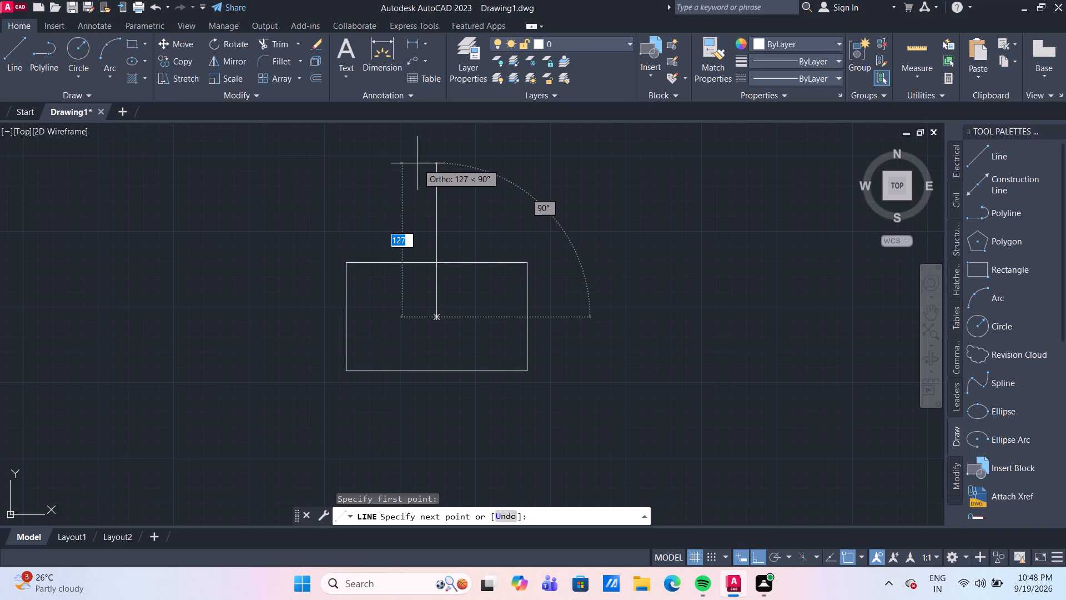
left_click(425, 176)
key("Escape")
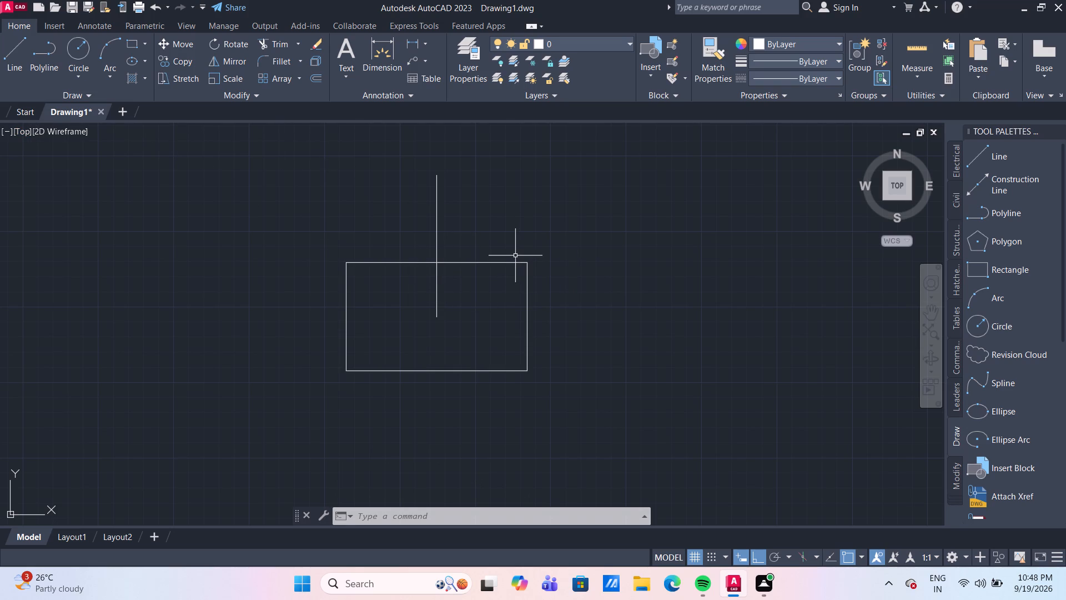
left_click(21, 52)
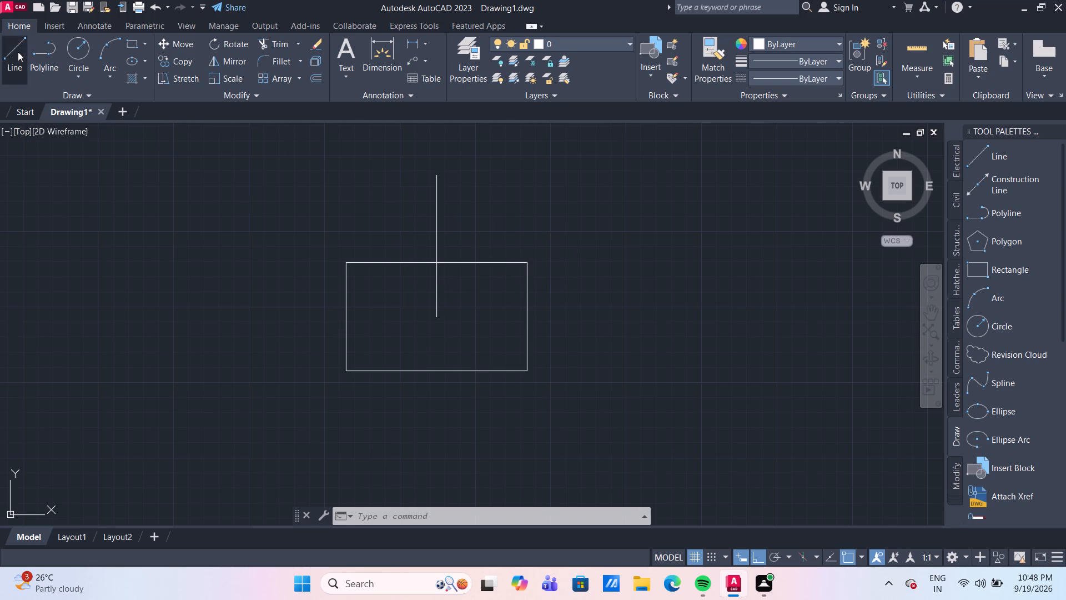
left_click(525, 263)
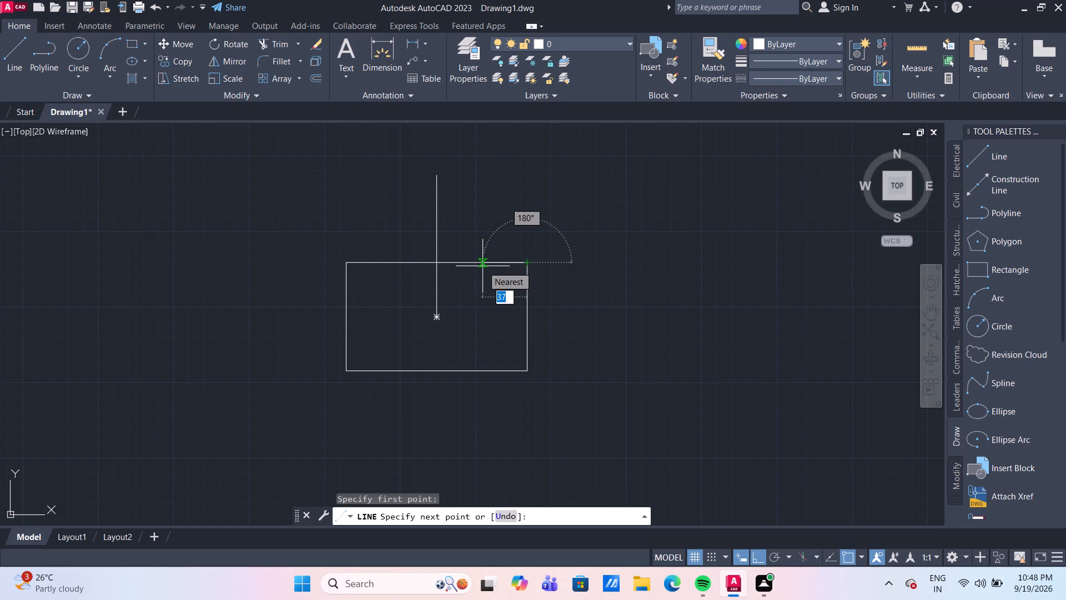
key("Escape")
Offset the vertical centre line by 37.5 to both sides.
key("o")
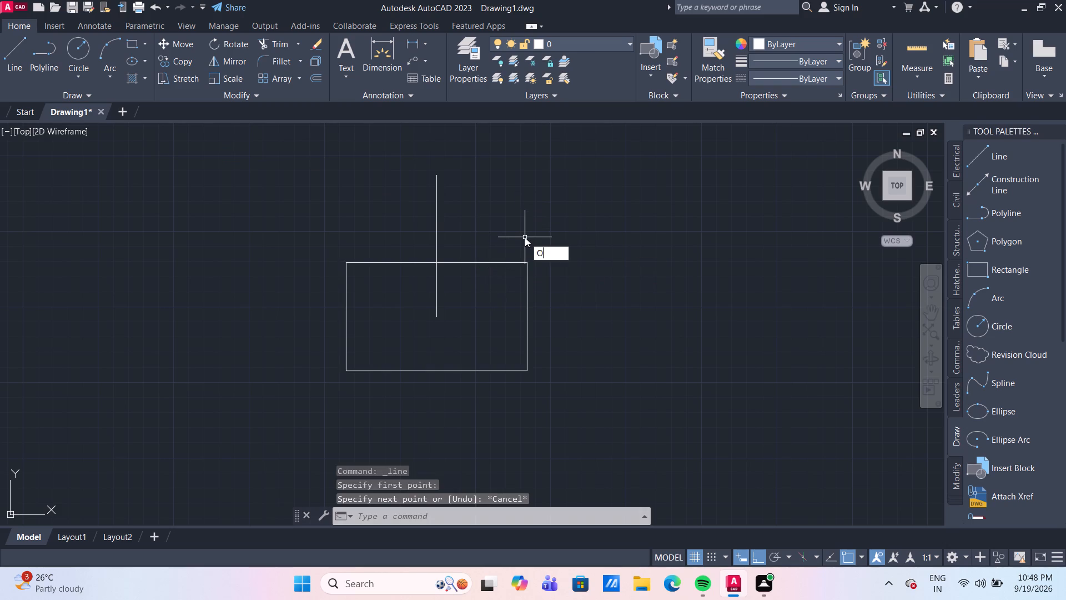
key("Return")
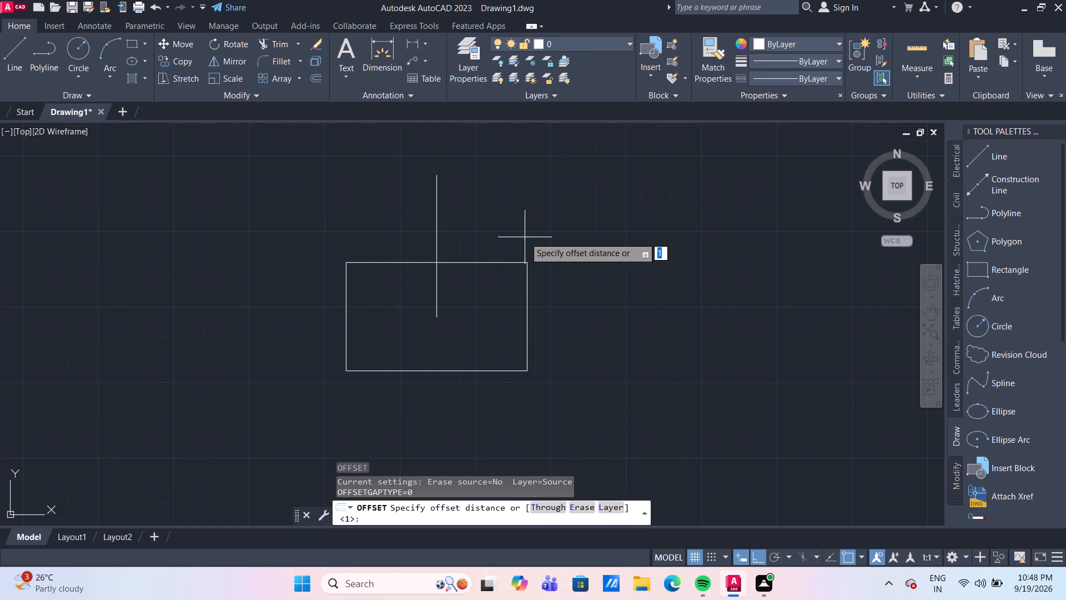
type("37.5")
key("Return")
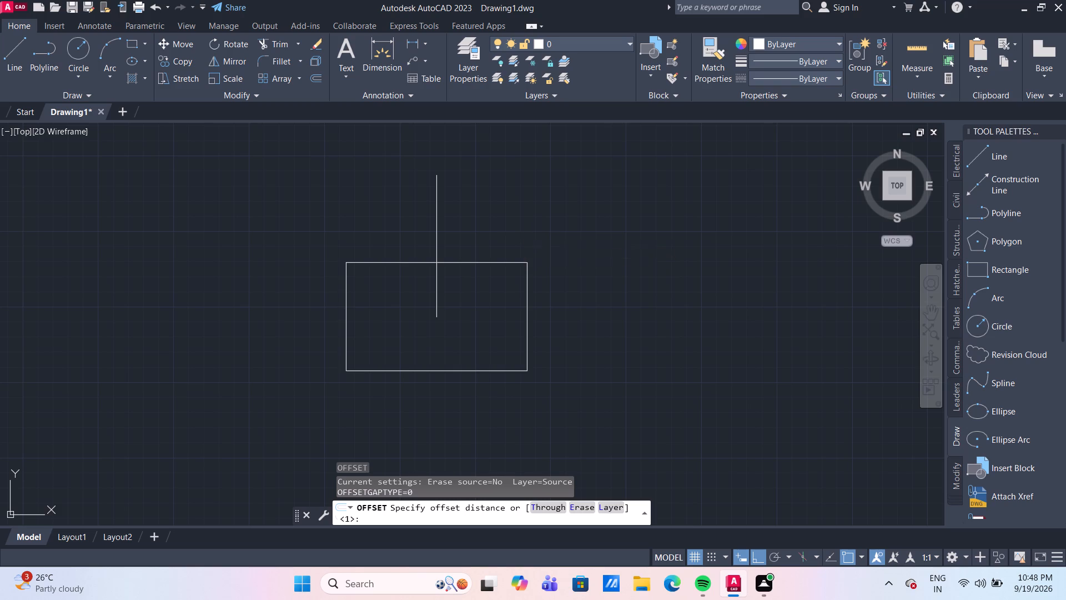
left_click(437, 218)
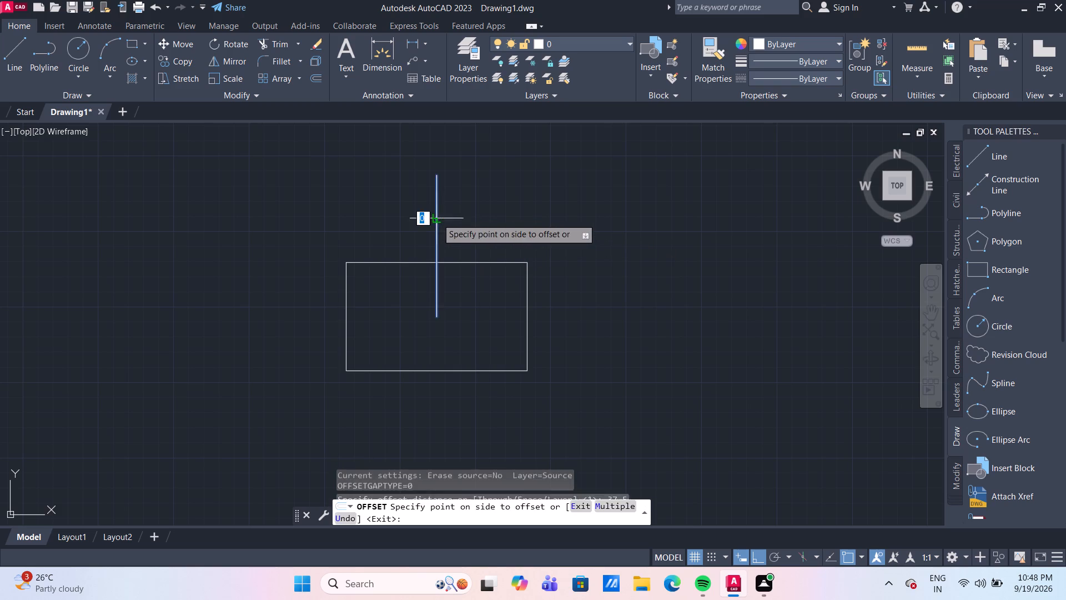
left_click(461, 223)
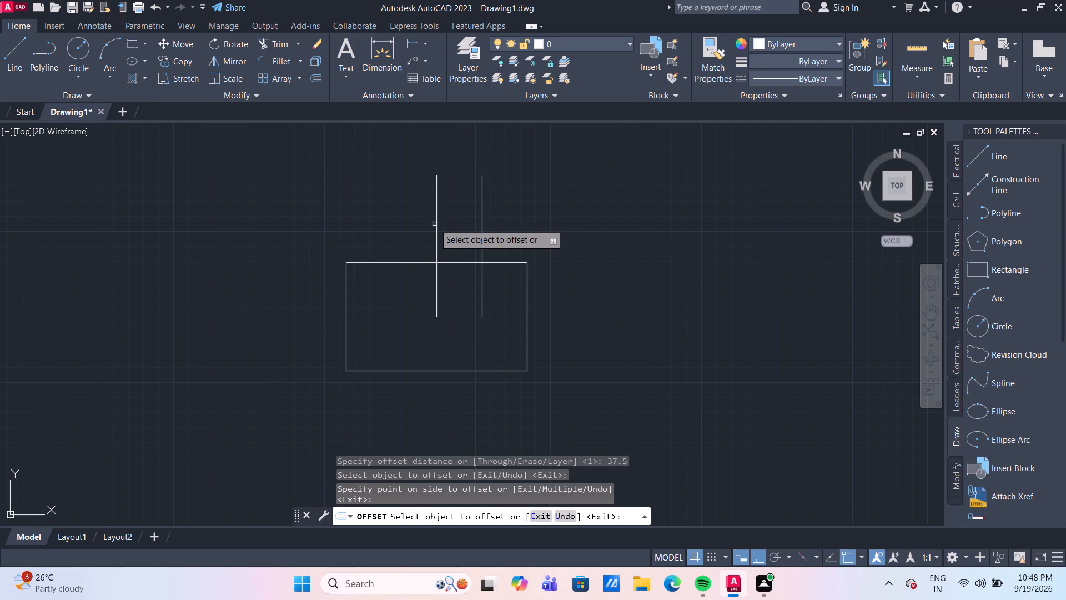
left_click_drag(434, 224, 418, 223)
left_click(436, 227)
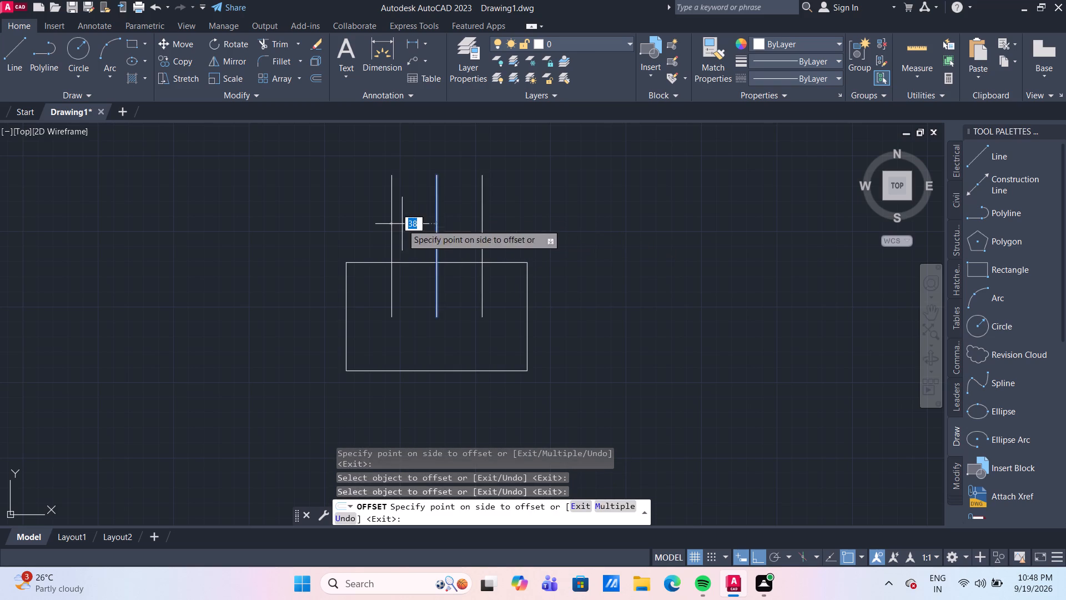
left_click(402, 224)
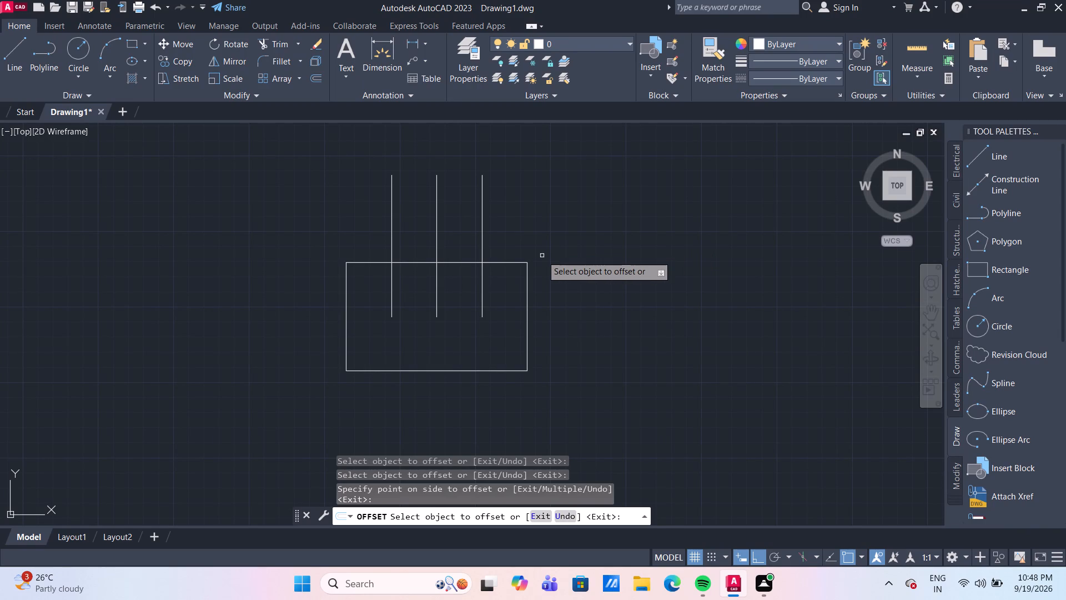
scroll(457, 267, "up", 1)
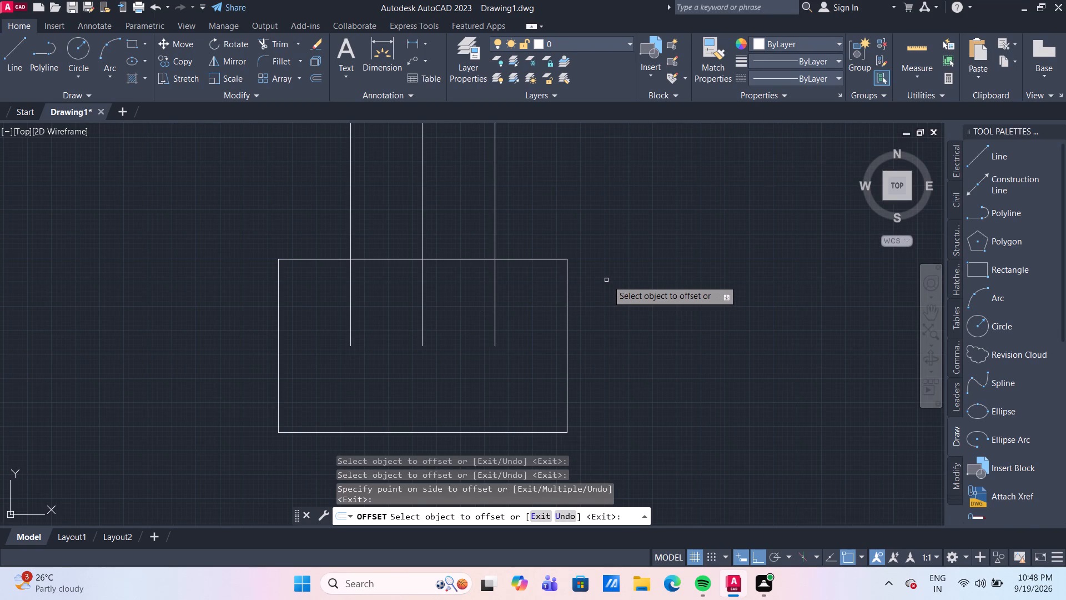
key("Escape")
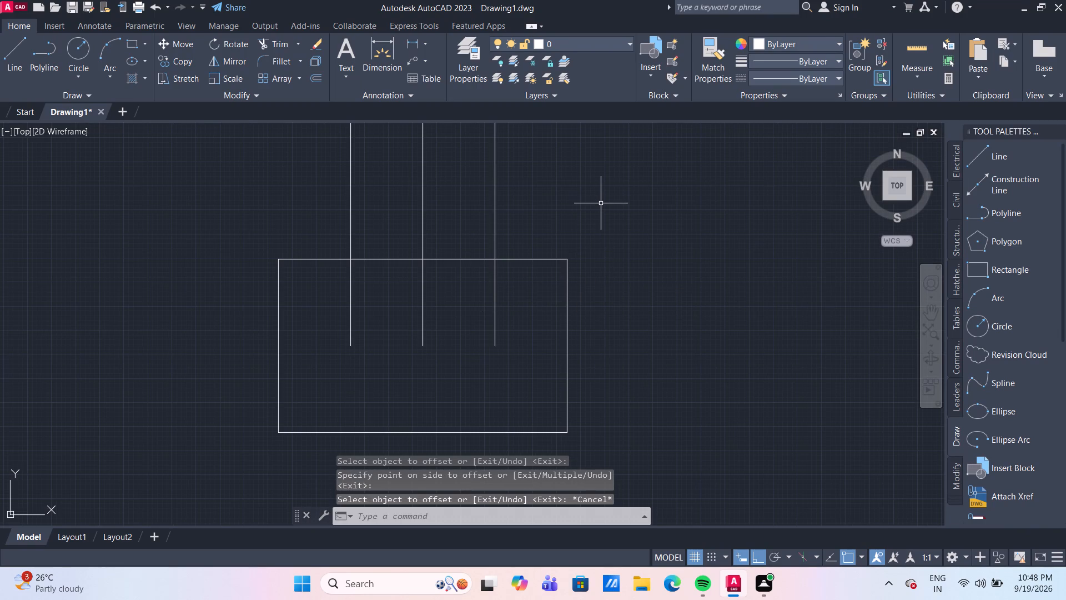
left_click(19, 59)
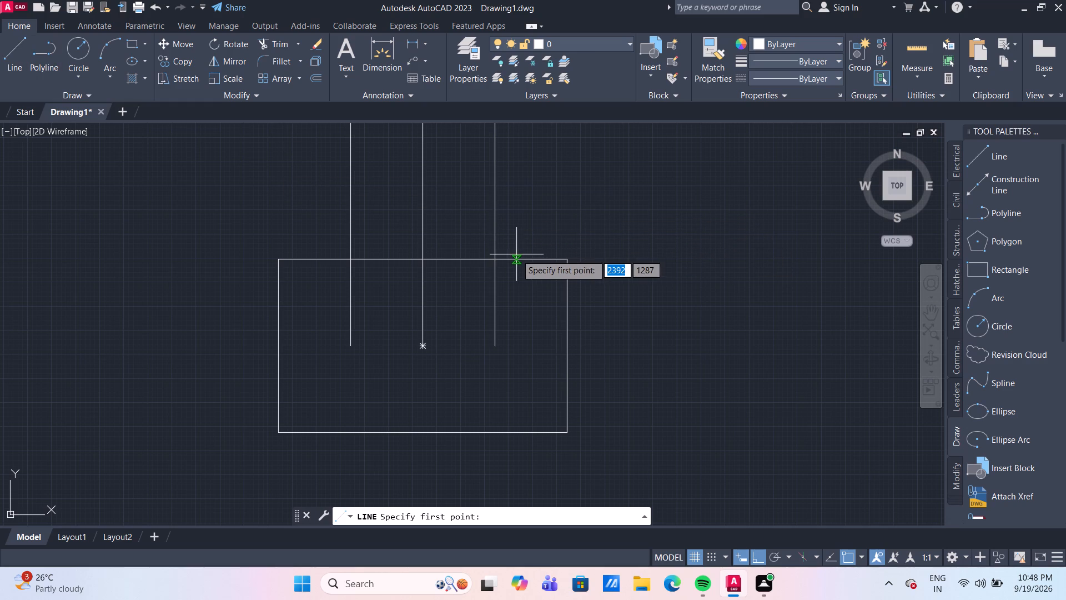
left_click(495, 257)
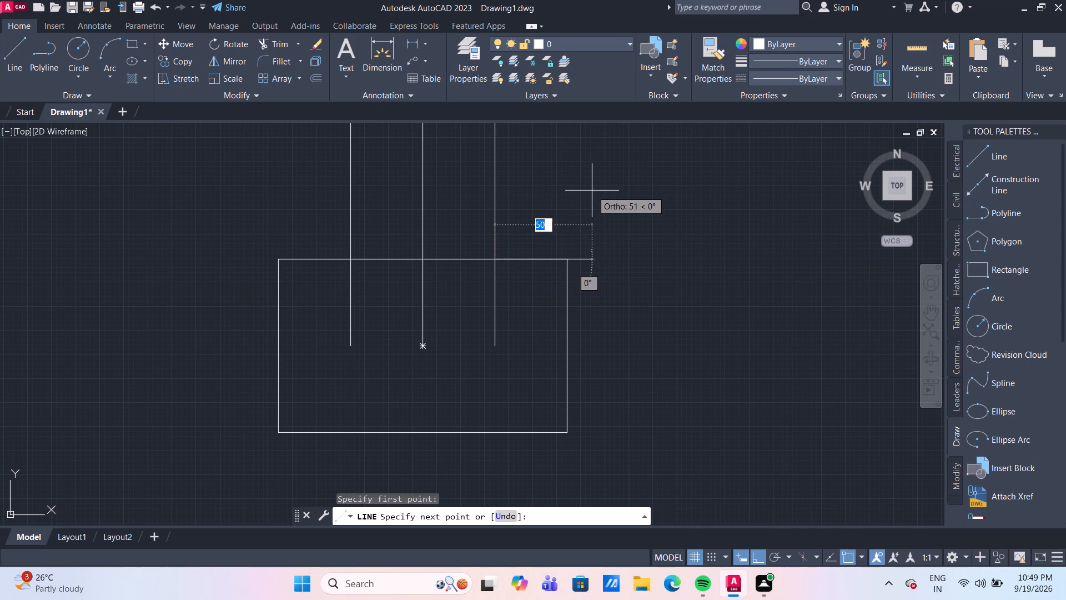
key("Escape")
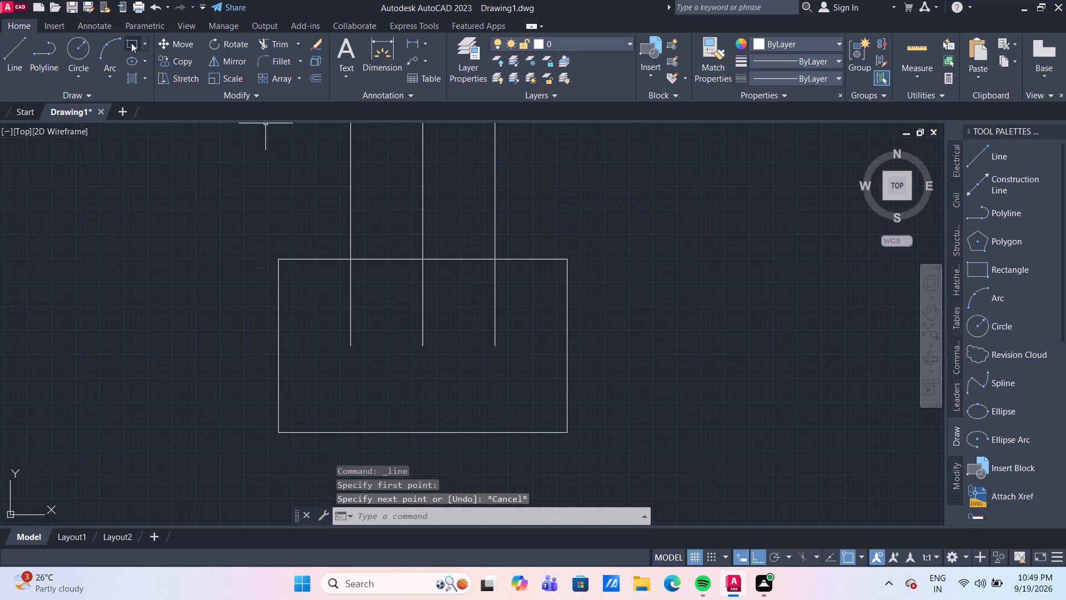
Draw a rectangle 50 wide and 20 high upward from where the right offset line crosses the large rectangle's top edge.
left_click(131, 43)
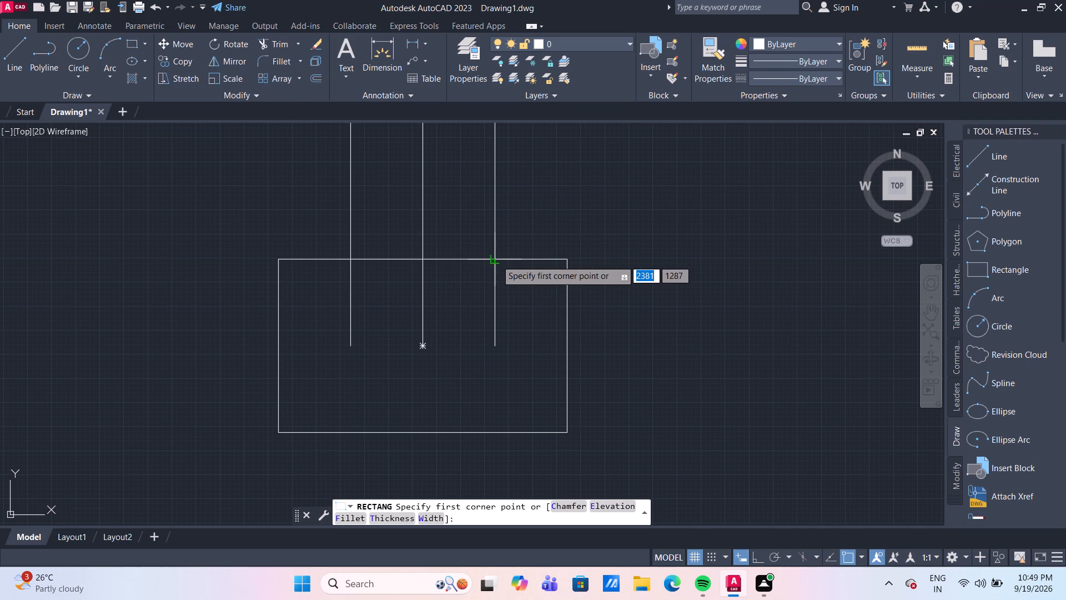
left_click(496, 260)
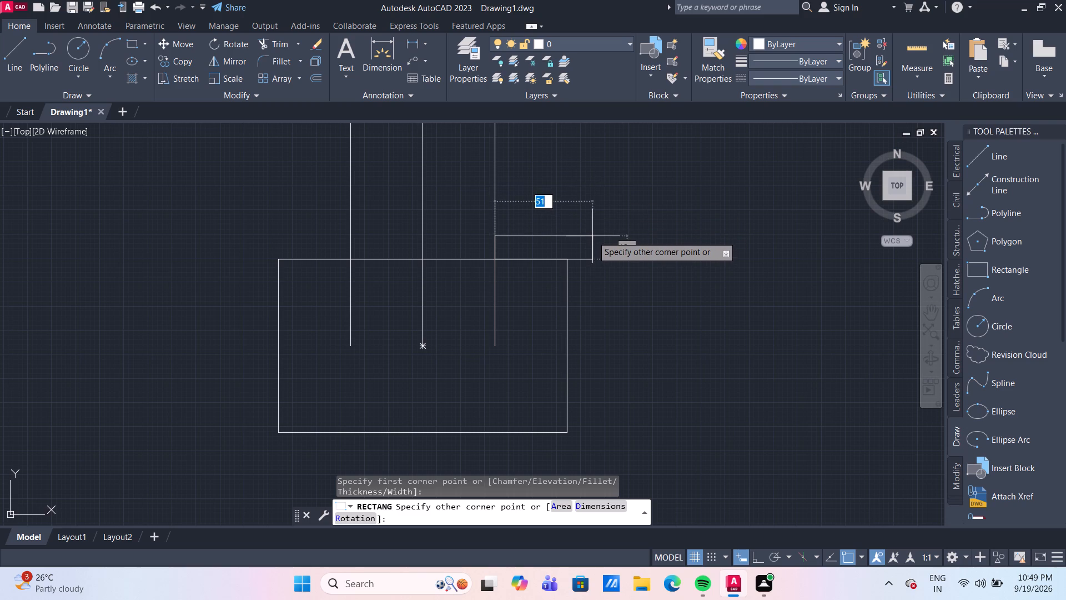
type("50")
key("Tab")
type("20")
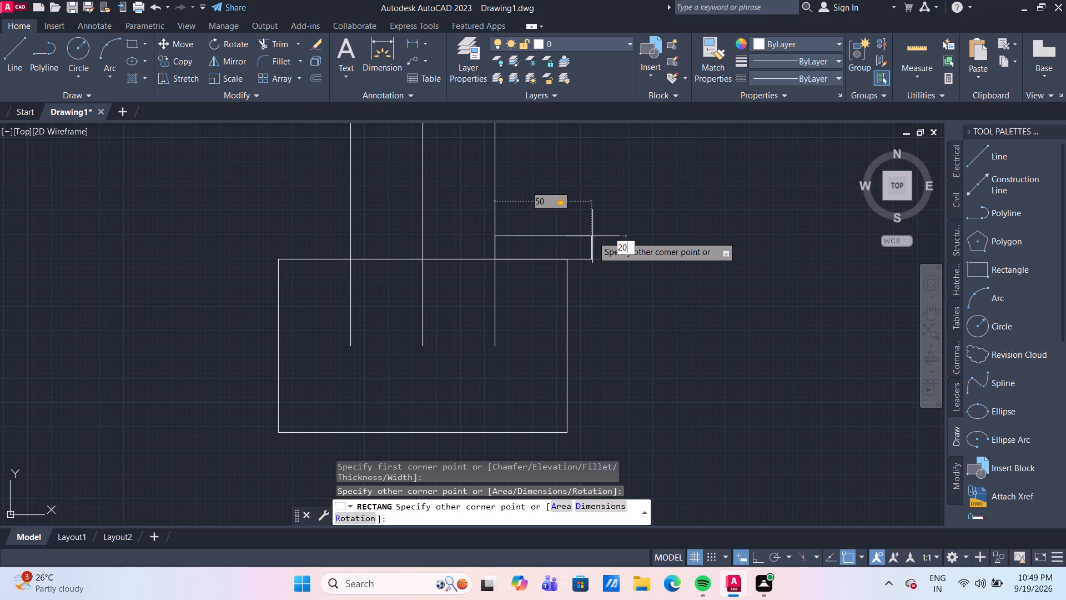
key("Return")
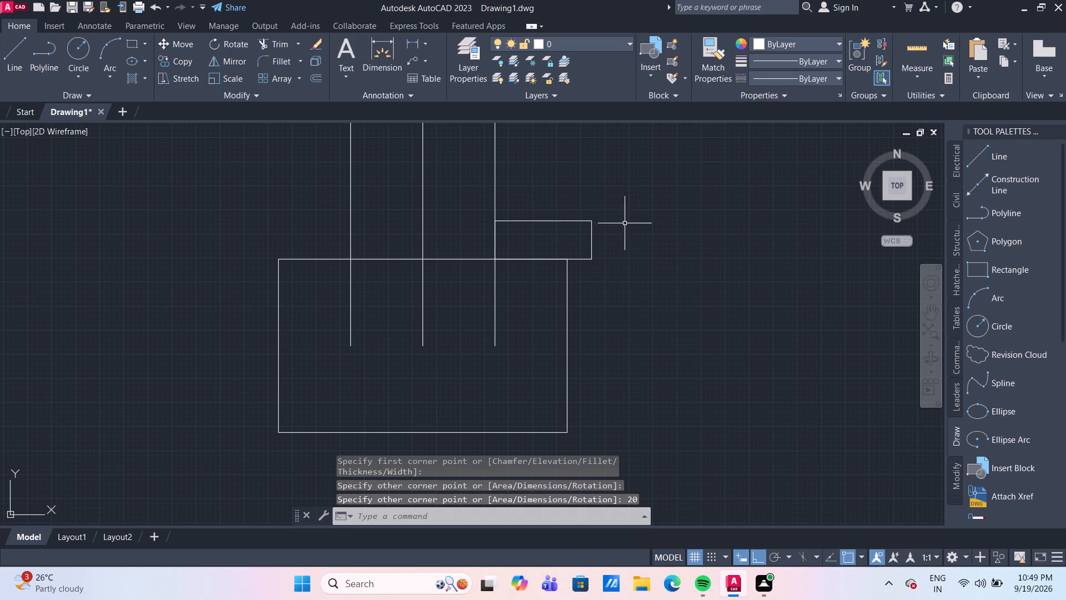
Copy the 50 by 20 rectangle by its bottom midpoint onto both offset lines at the top edge, plus one copy about 61 to the right.
scroll(663, 263, "down", 2)
scroll(677, 311, "down", 2)
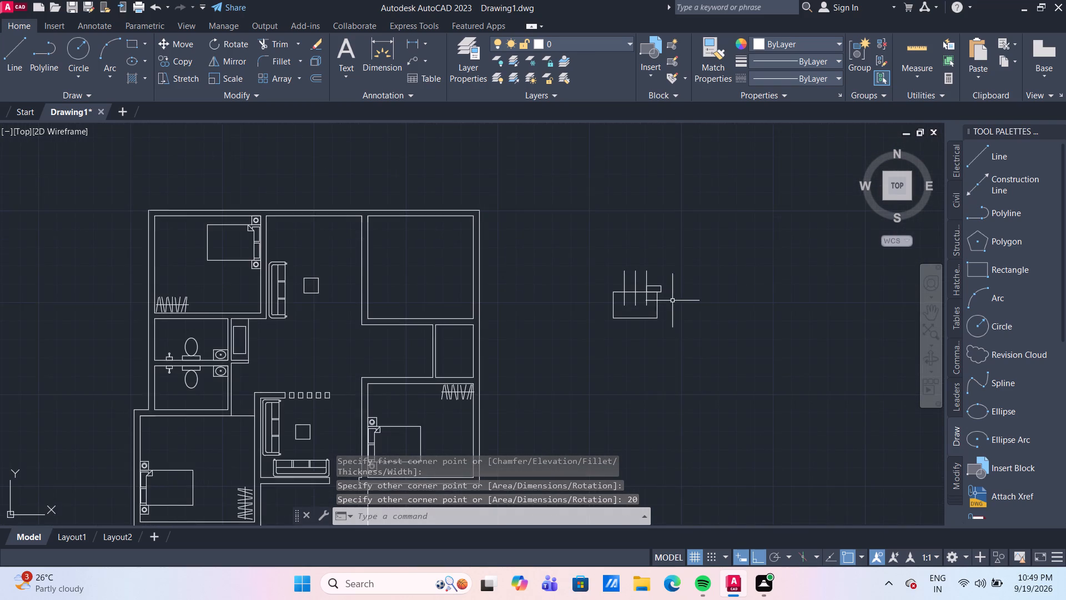
scroll(672, 301, "up", 5)
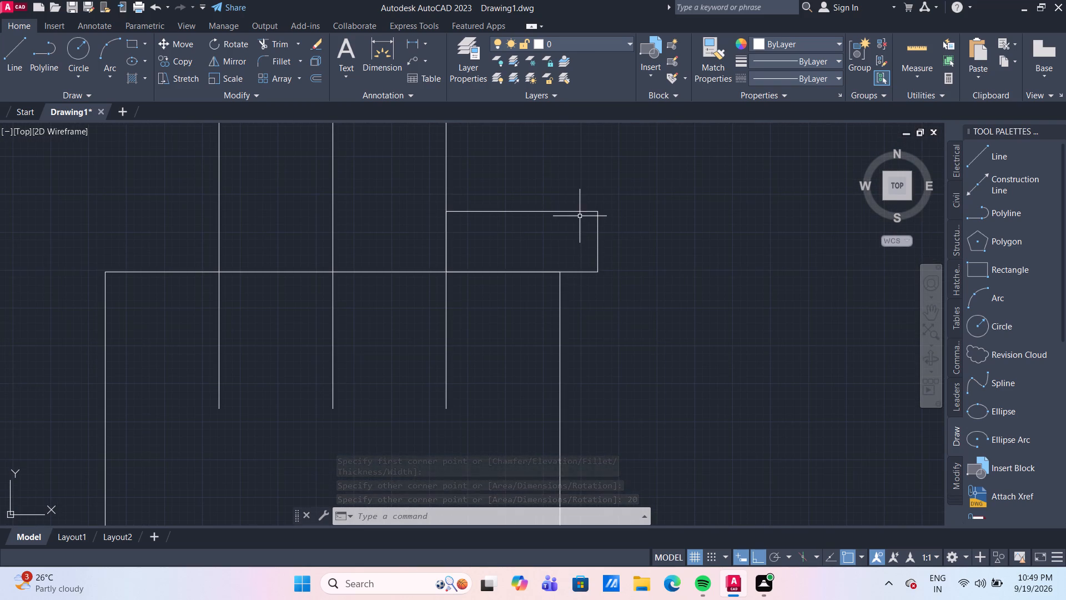
left_click(576, 211)
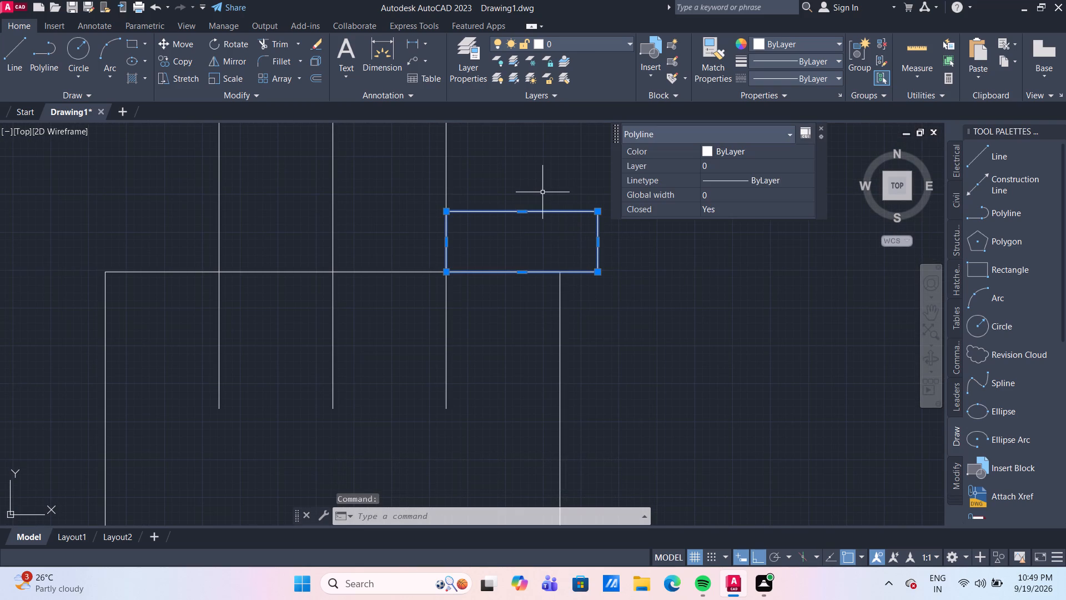
type("CO")
key("Return")
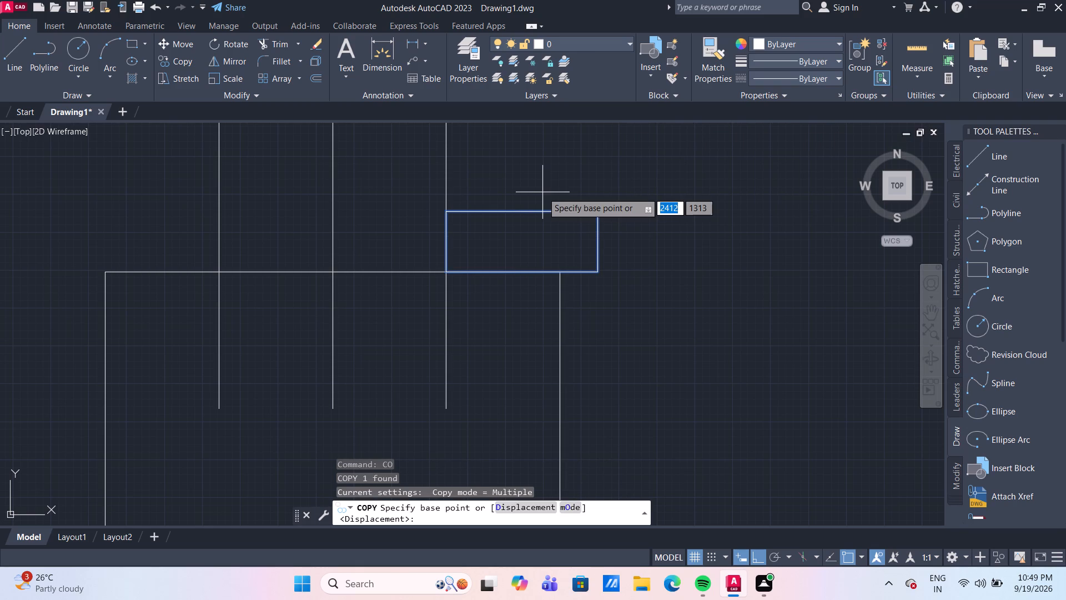
left_click(522, 273)
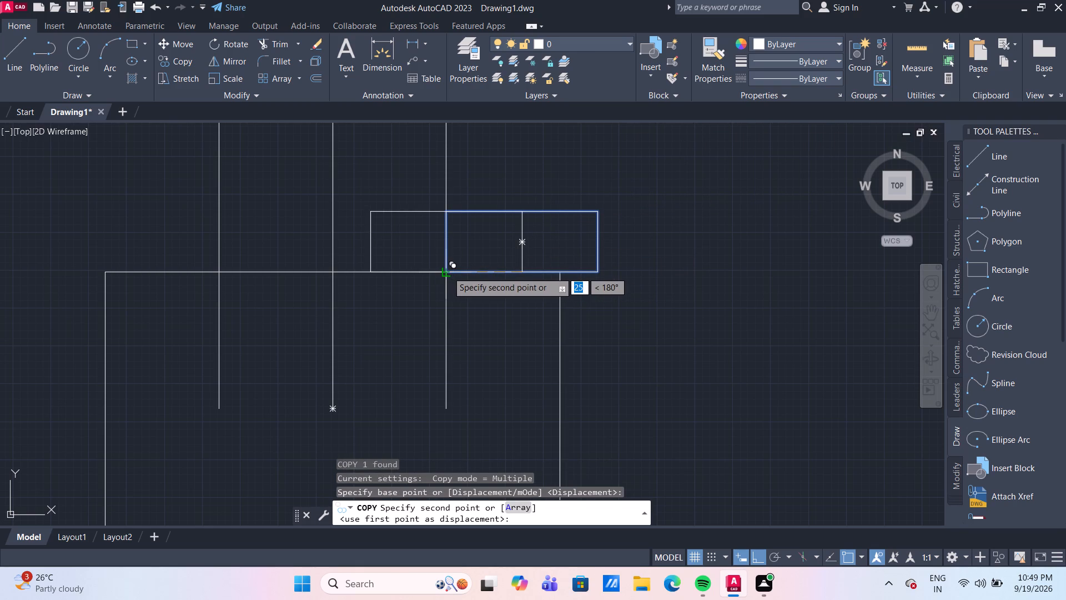
left_click(447, 272)
left_click(219, 274)
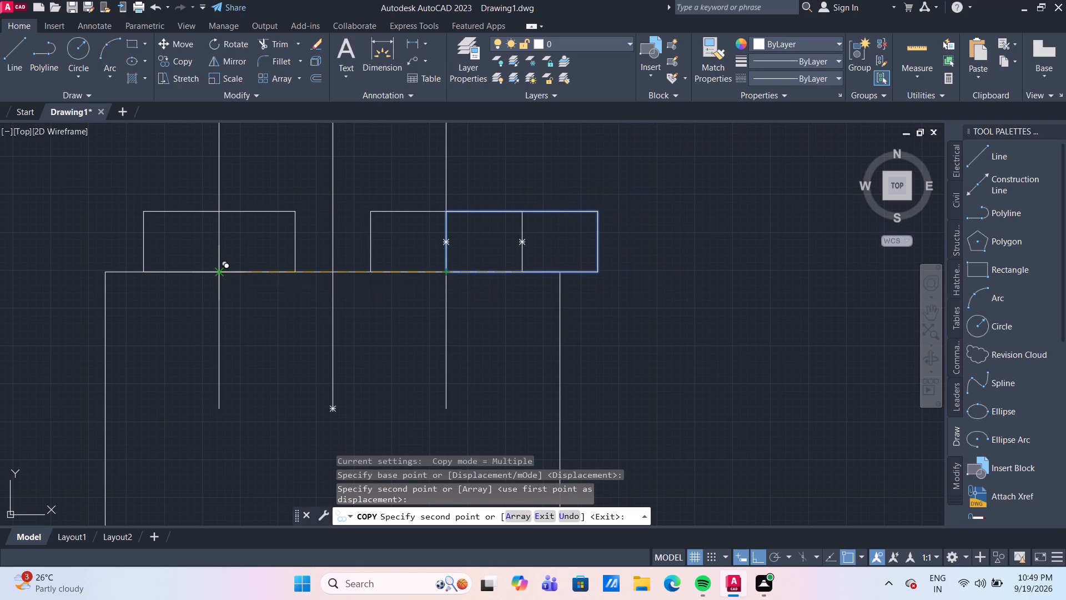
middle_click_drag(294, 304, 308, 253)
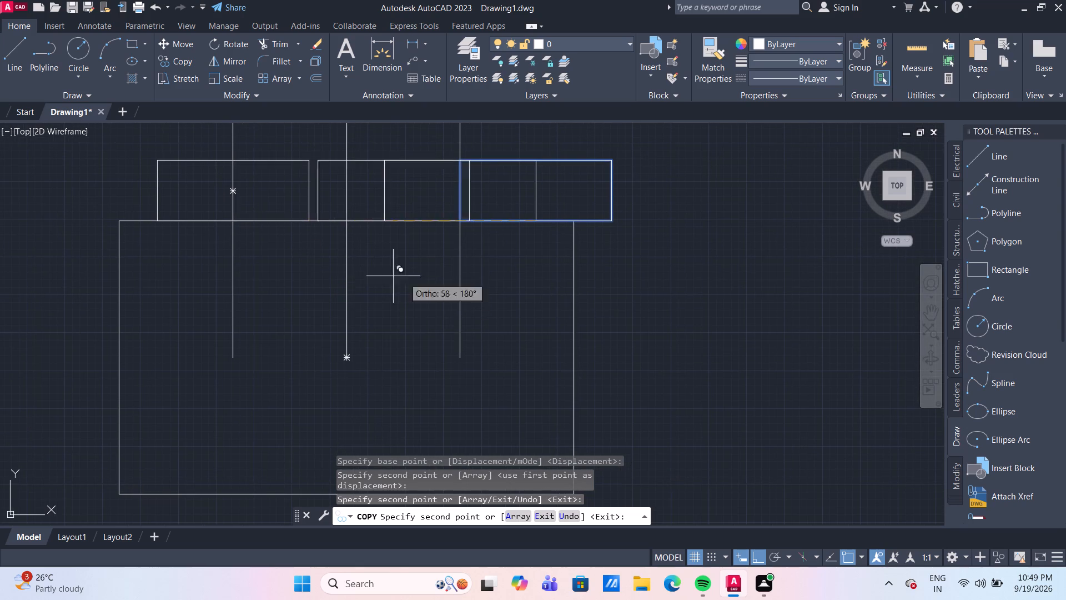
left_click(720, 277)
key("Escape")
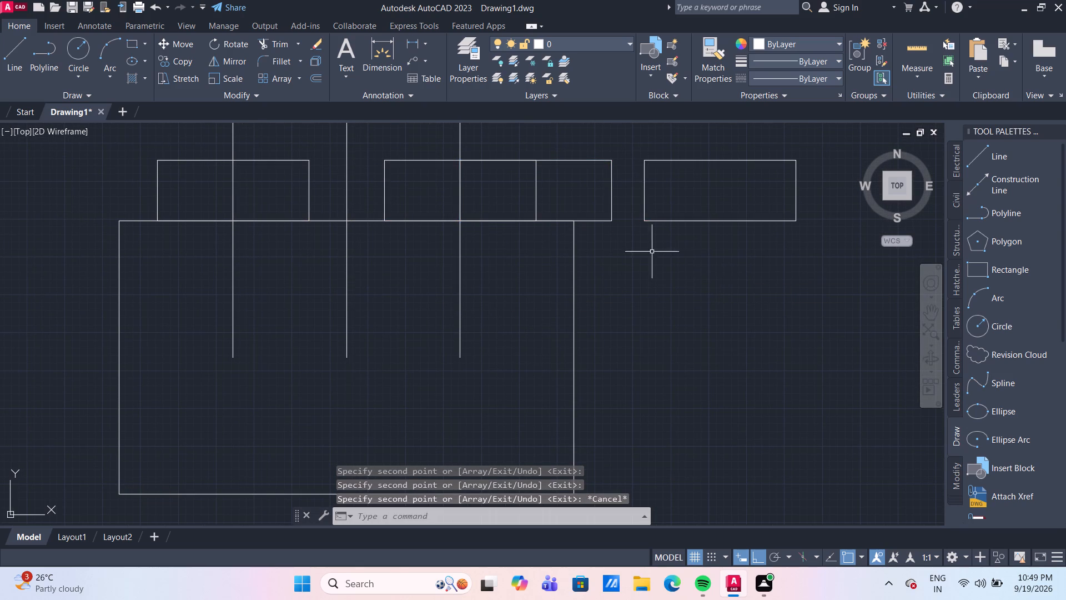
Move the overlapping middle 50 by 20 rectangle from the table's top edge straight down to clear space below the table.
left_click(613, 215)
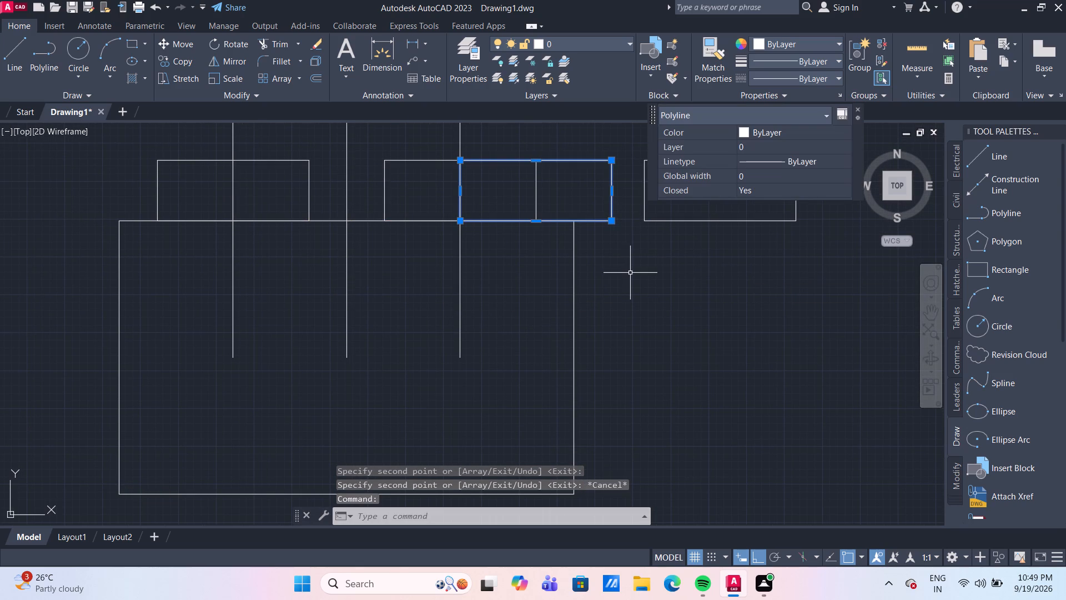
key("m")
key("Return")
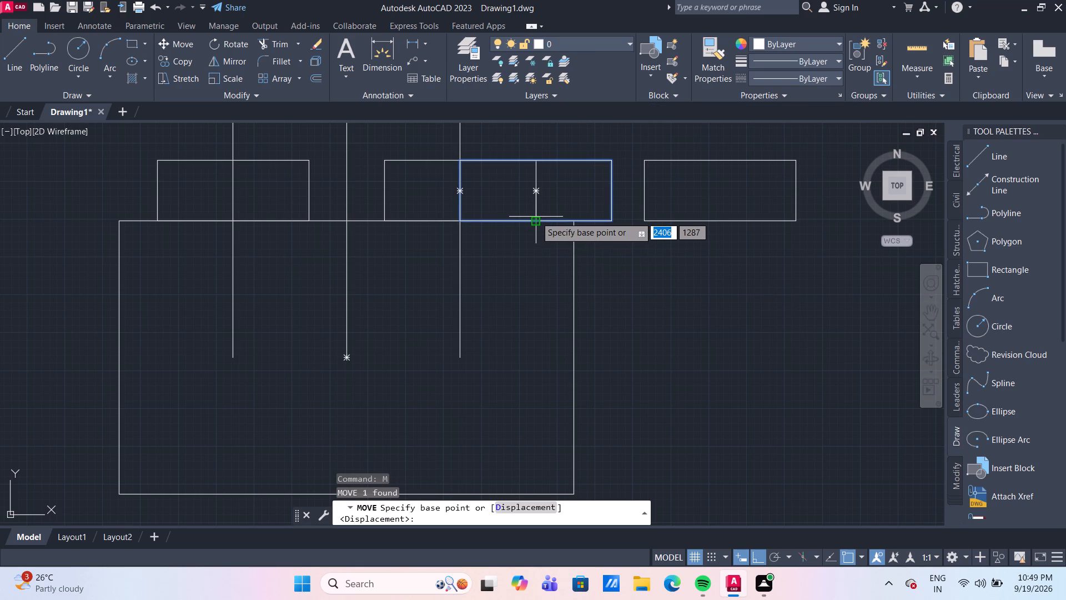
scroll(487, 225, "up", 2)
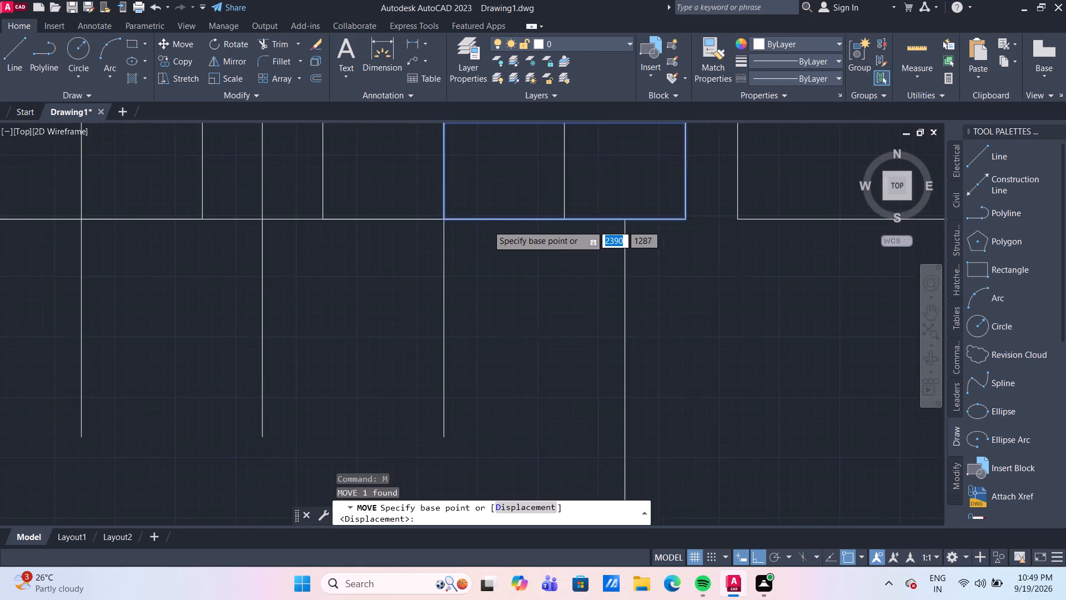
middle_click_drag(788, 219, 703, 219)
scroll(788, 219, "down", 1)
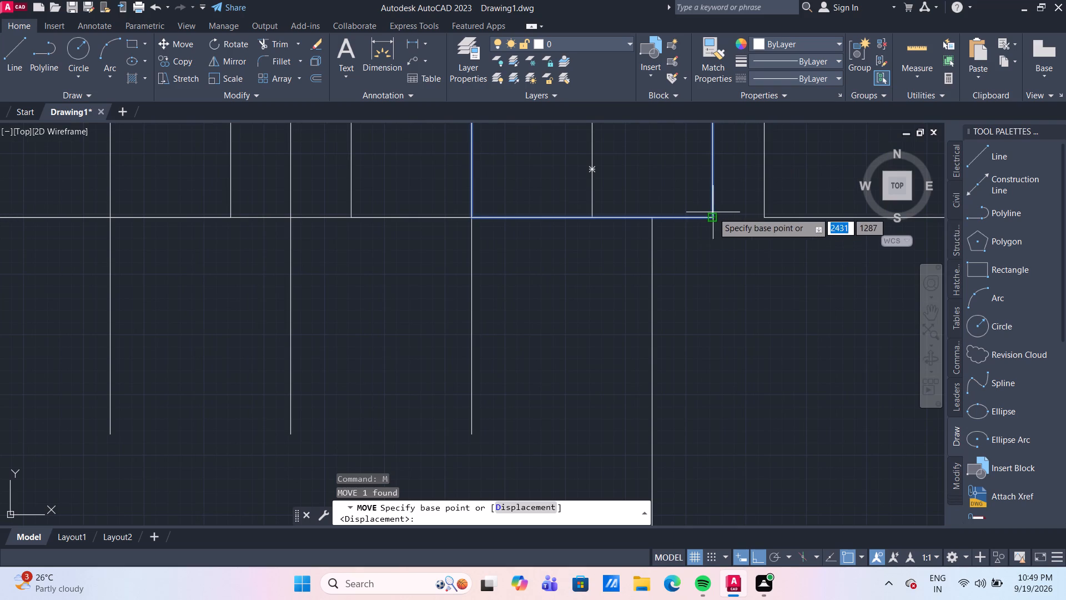
left_click_drag(713, 212, 718, 223)
scroll(738, 316, "down", 3)
middle_click_drag(701, 303, 576, 241)
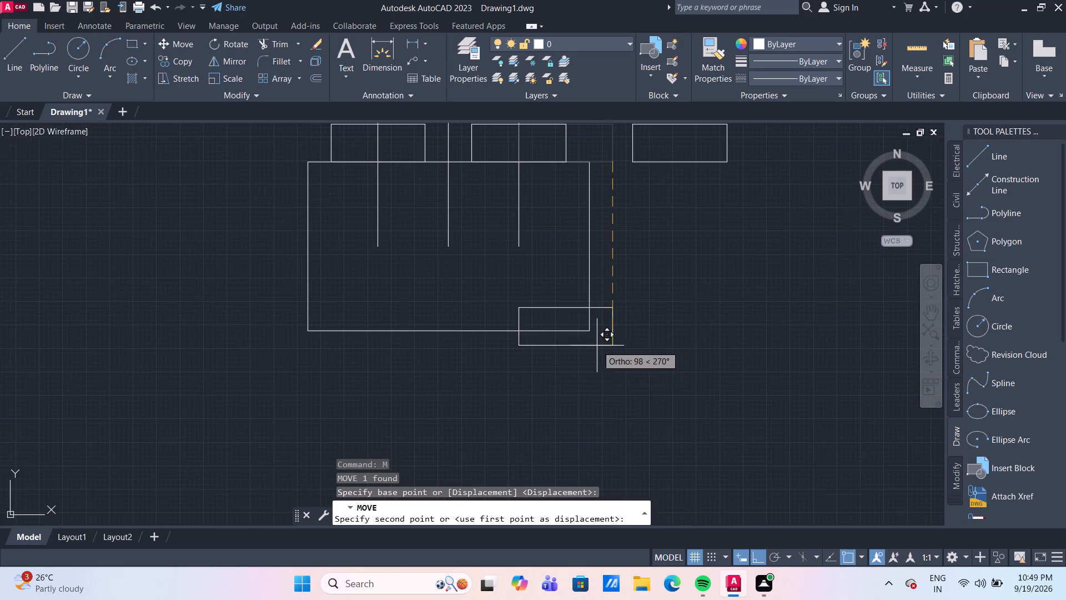
scroll(597, 346, "up", 1)
left_click(617, 411)
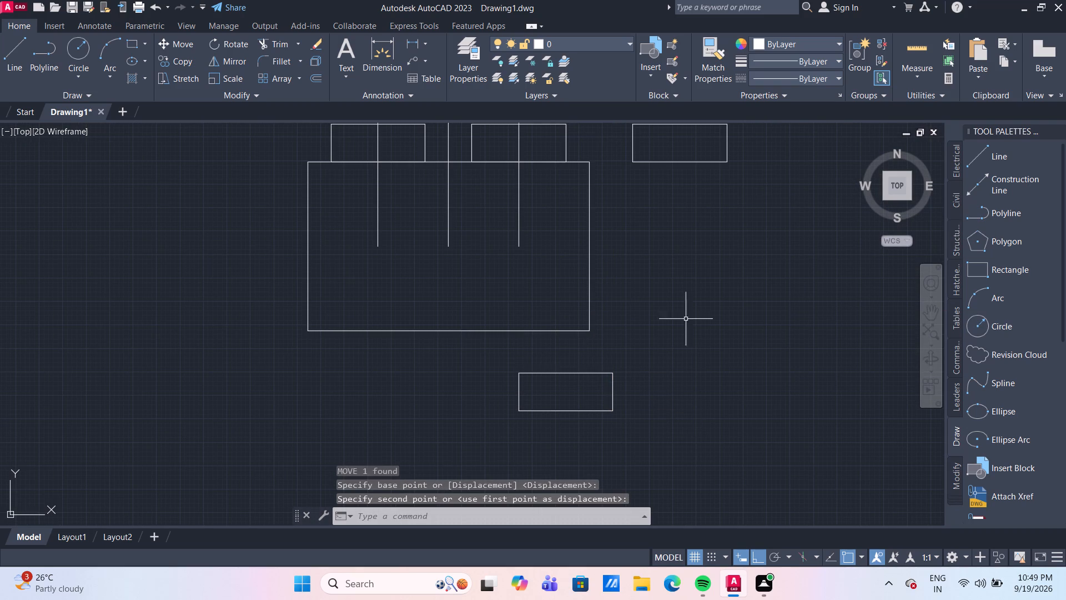
key("Escape")
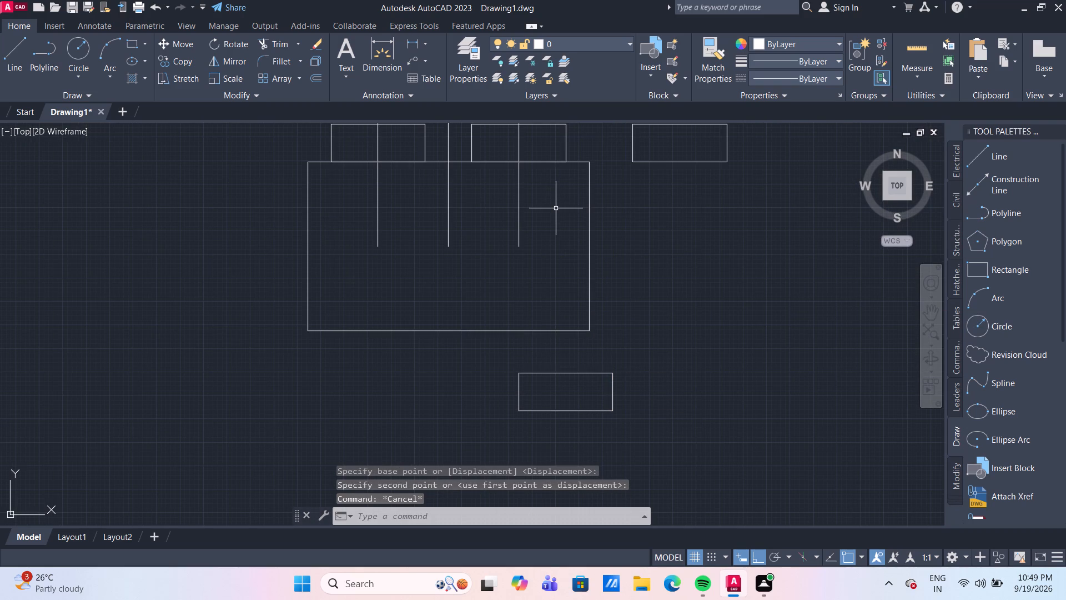
Extend the two outer vertical offset lines down to the table rectangle's bottom edge.
type("EX")
key("Return")
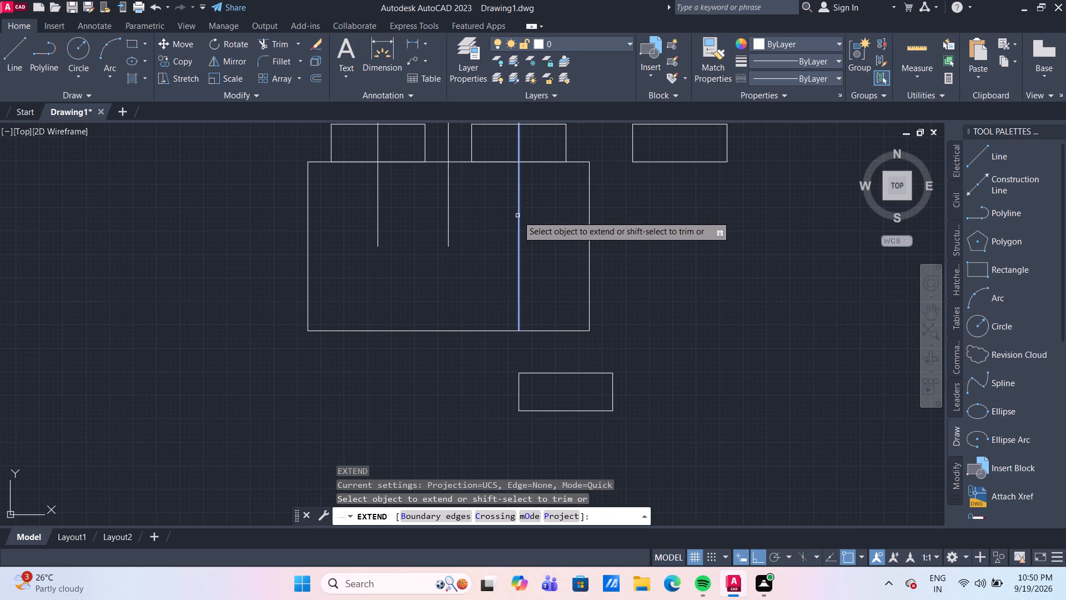
left_click(517, 216)
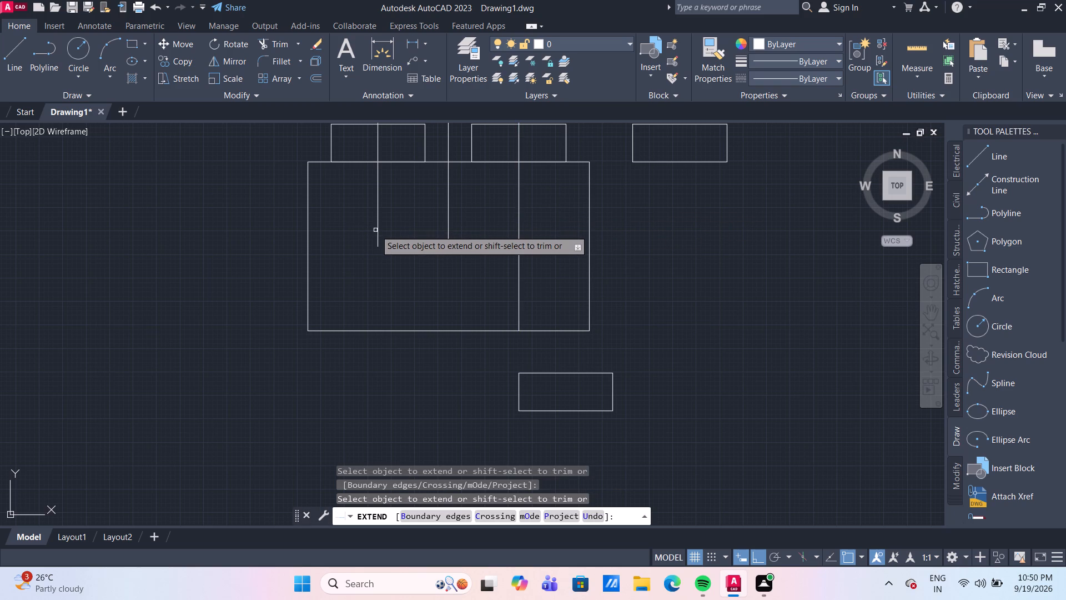
left_click(379, 232)
key("Escape")
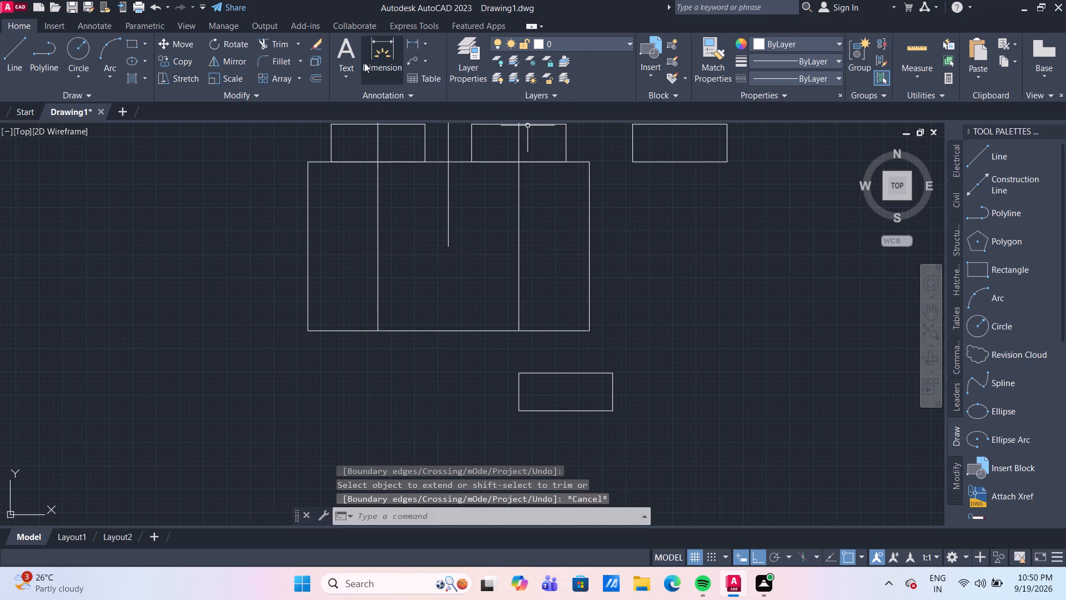
Draw a horizontal line across the table from its left edge's midpoint to its right edge's midpoint.
left_click(12, 56)
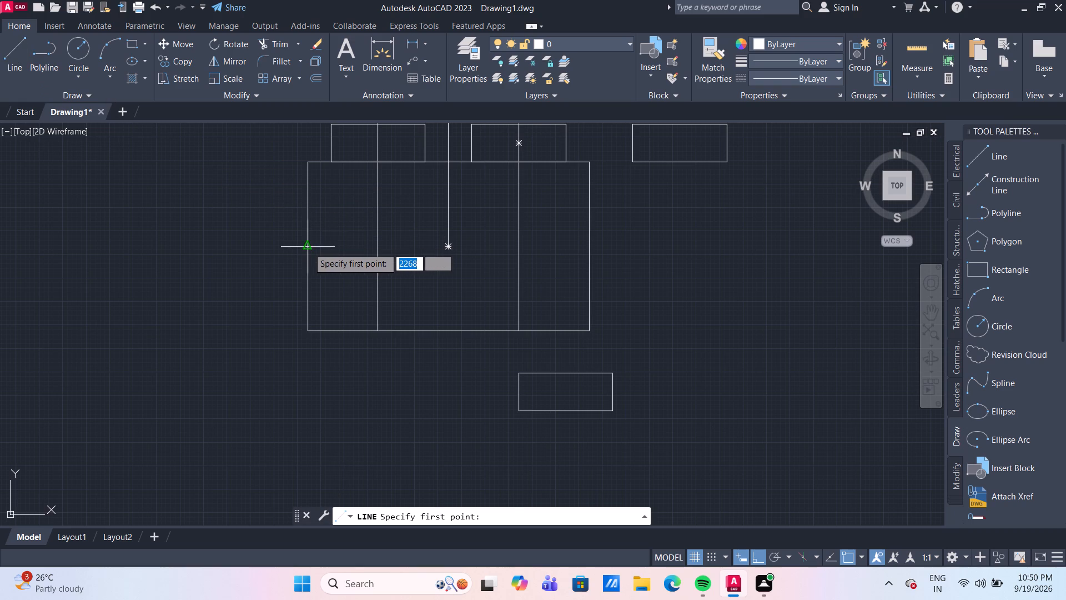
left_click_drag(308, 248, 323, 248)
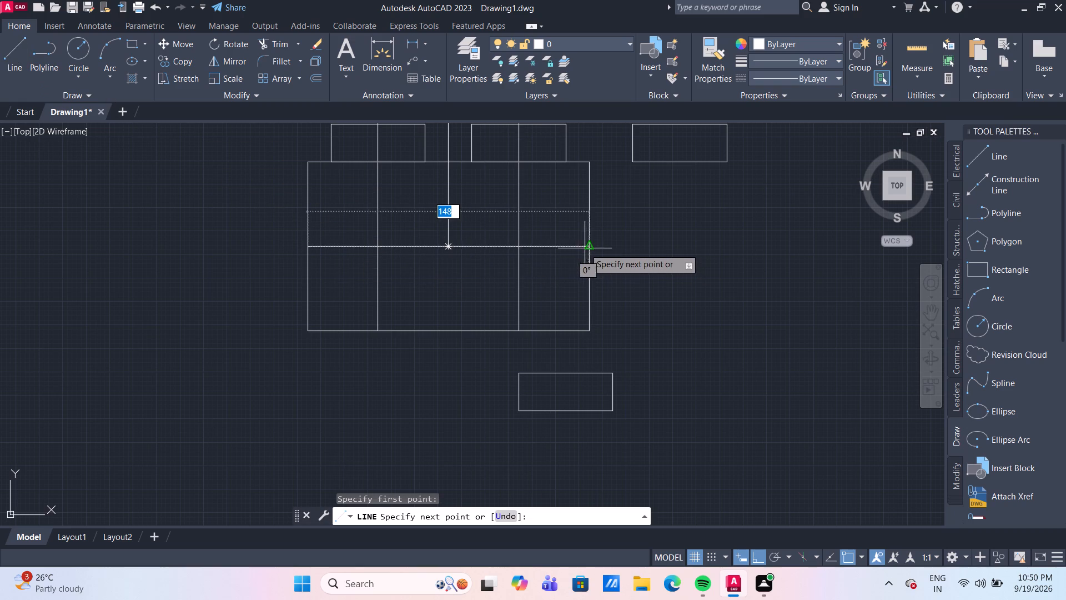
left_click(589, 248)
key("Escape")
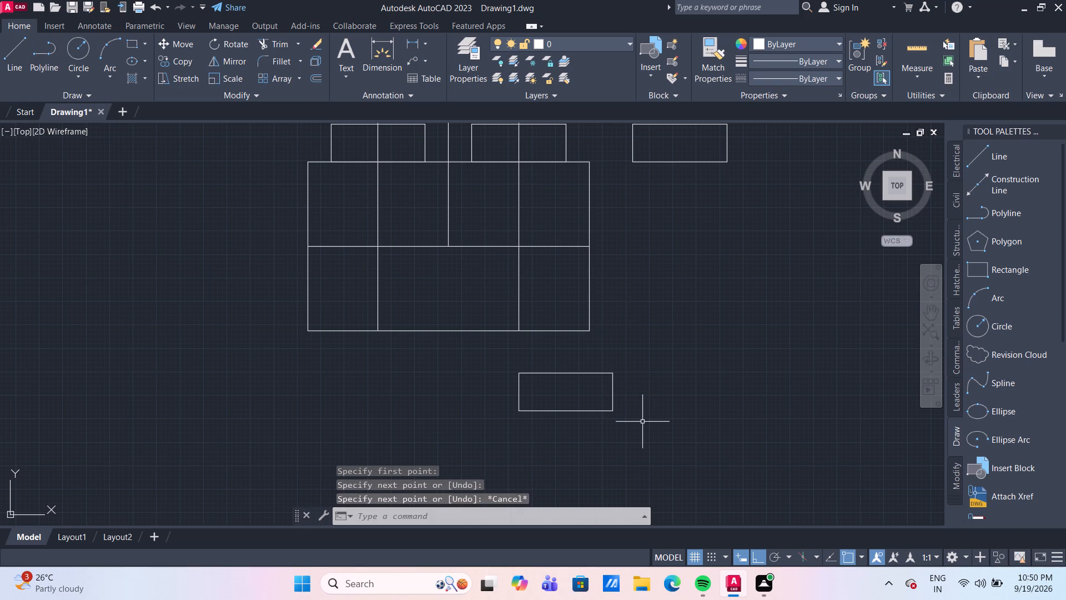
left_click(642, 422)
key("Escape")
Rotate the separate 50 by 20 rectangle beside the table 90° clockwise about its upper-right corner.
left_click_drag(735, 209, 697, 273)
middle_click_drag(737, 199, 693, 264)
scroll(737, 199, "down", 1)
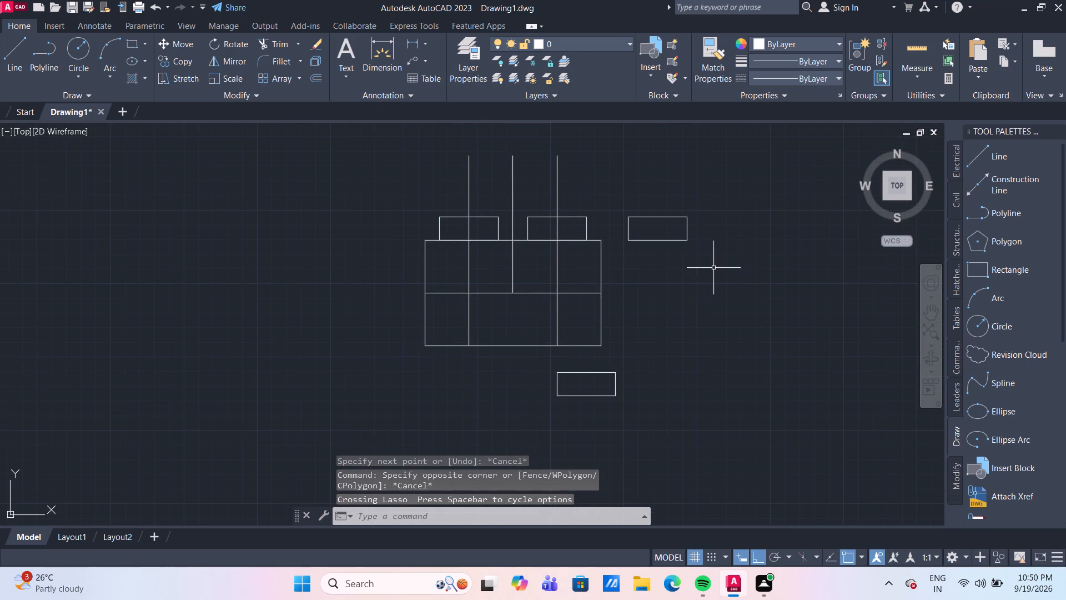
left_click_drag(713, 268, 693, 238)
left_click(647, 189)
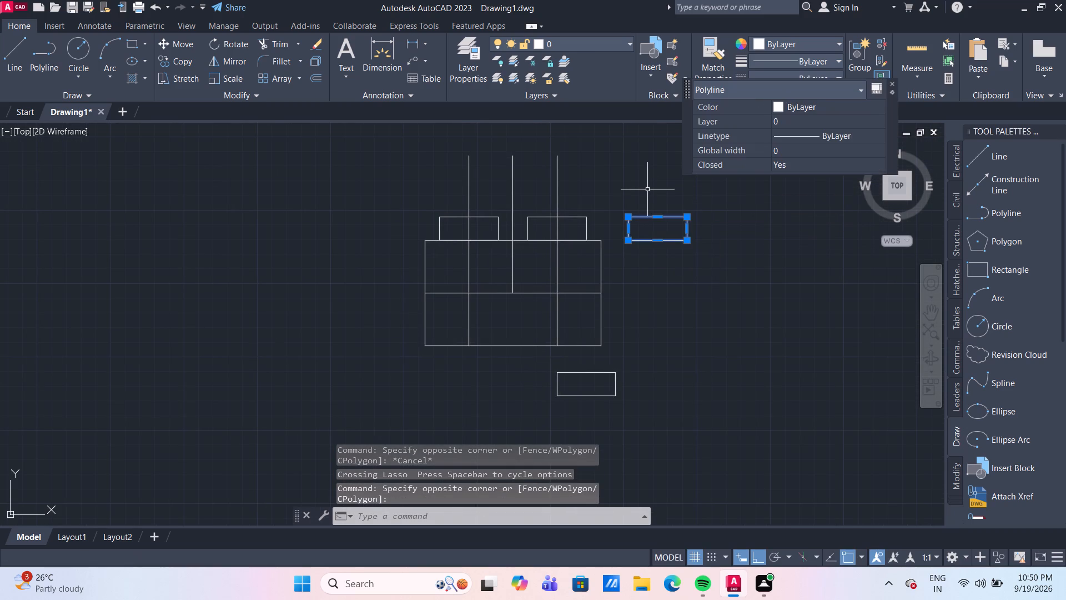
left_click(227, 46)
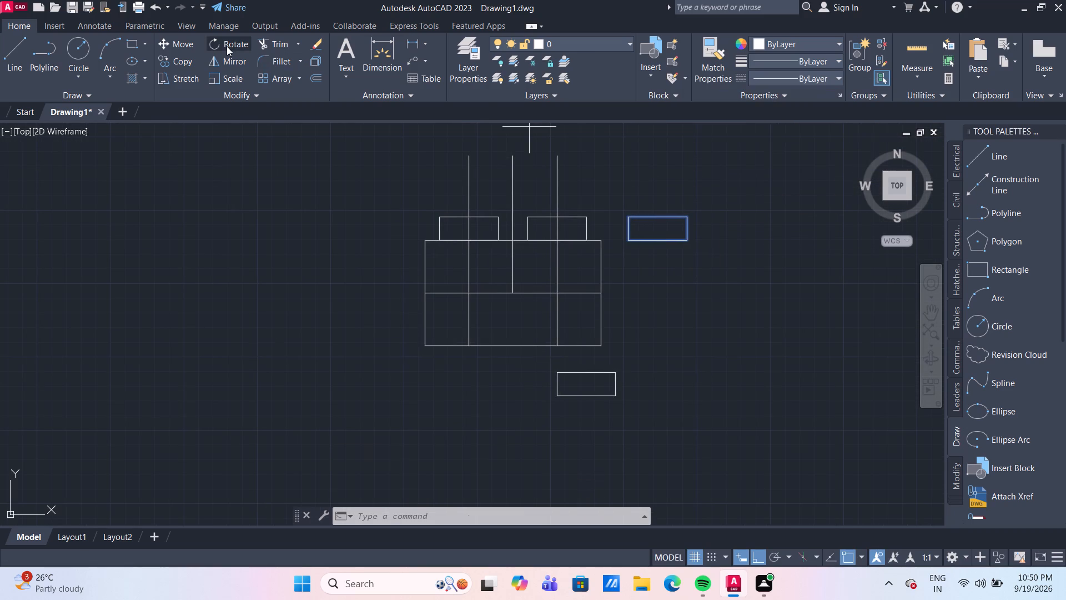
left_click_drag(691, 213, 693, 224)
left_click(701, 263)
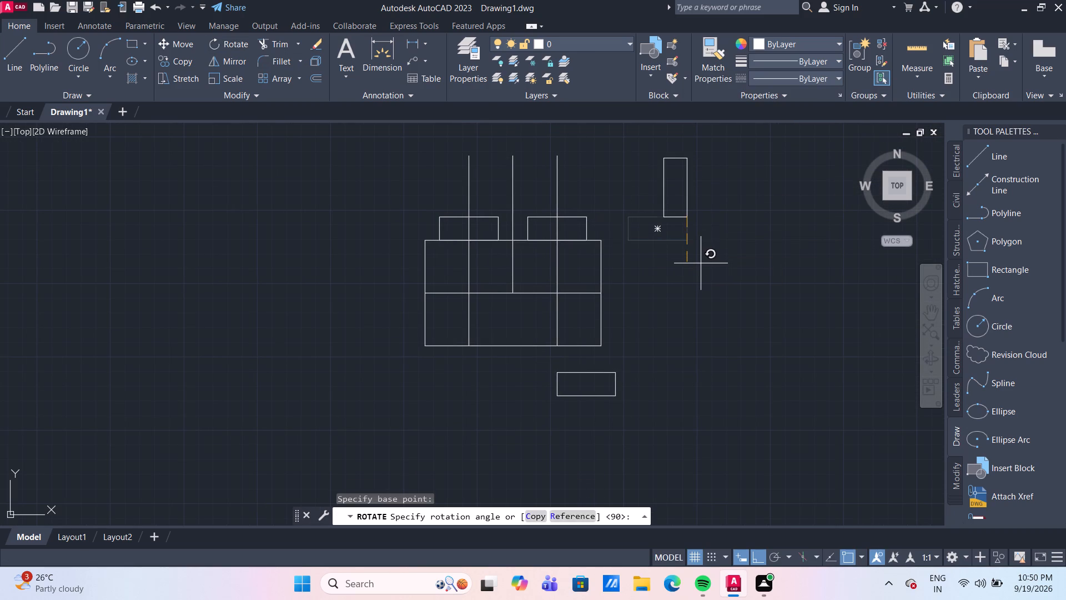
key("Escape")
Move the upright rectangle by its left edge's midpoint onto the midpoint of the table's right edge.
left_click(701, 215)
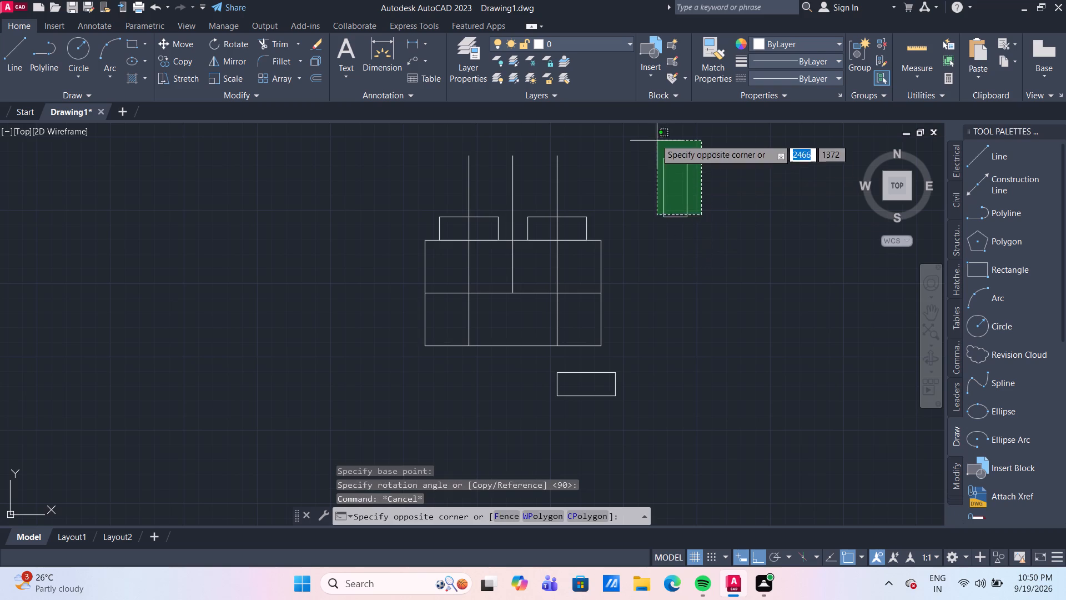
left_click(655, 137)
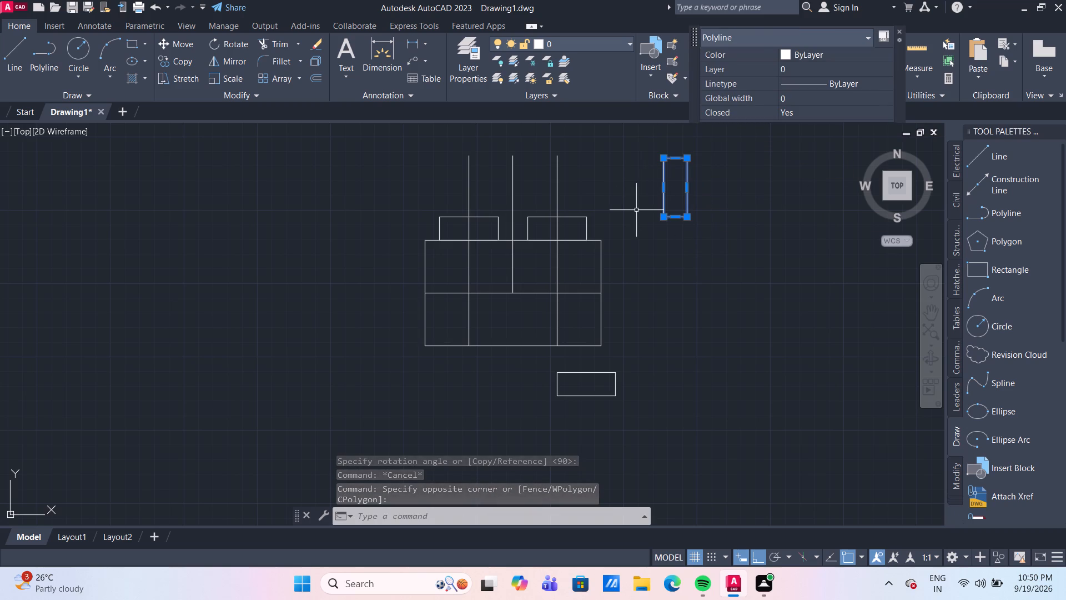
key("m")
key("Return")
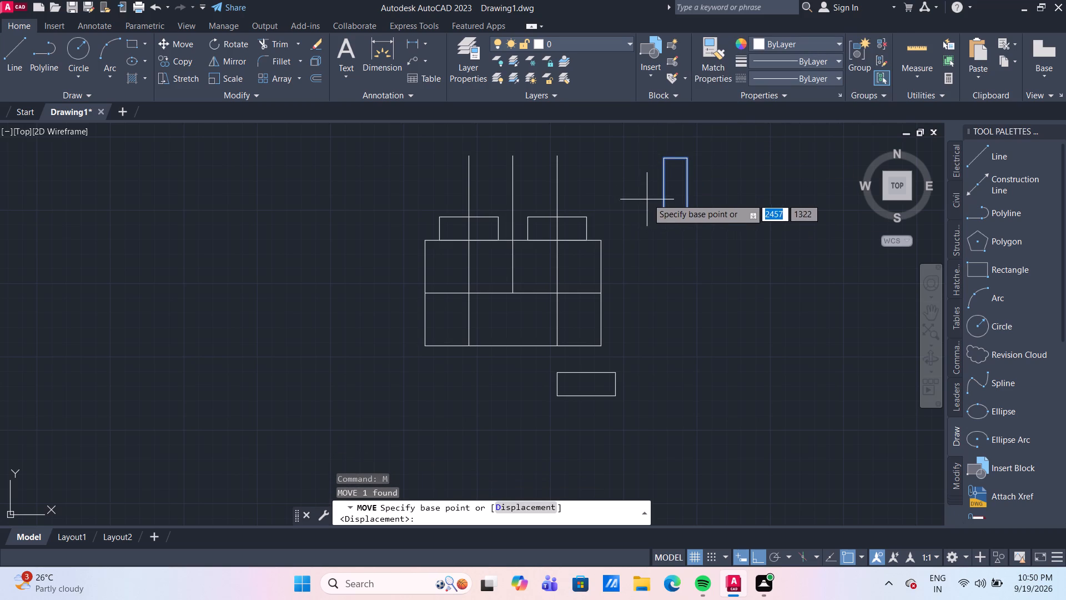
left_click(666, 189)
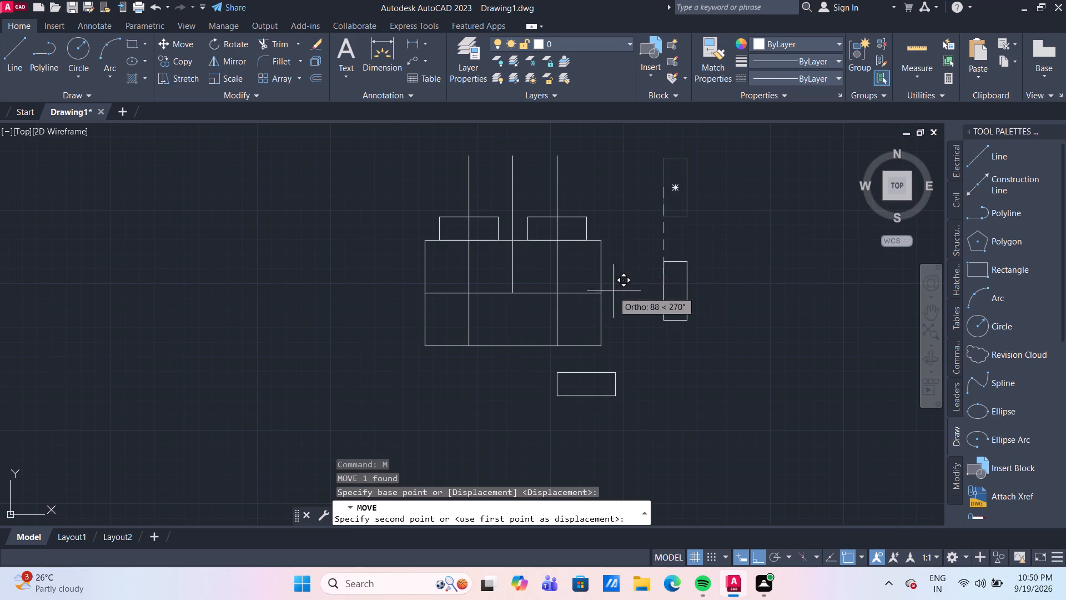
left_click(597, 293)
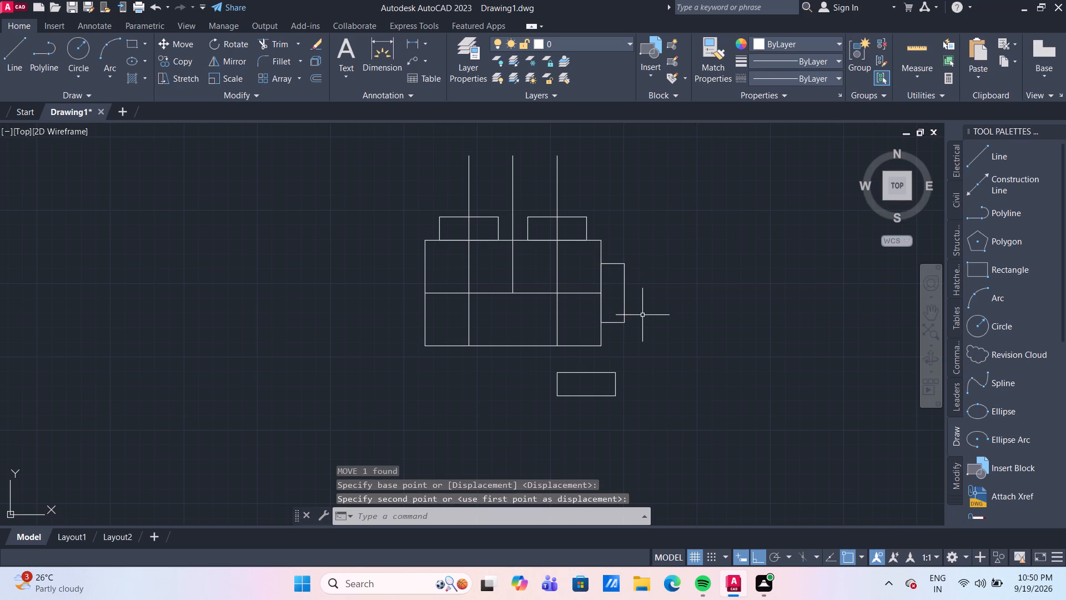
Copy the upright rectangle by its right edge's midpoint onto the midpoint of the table's left edge.
left_click(623, 302)
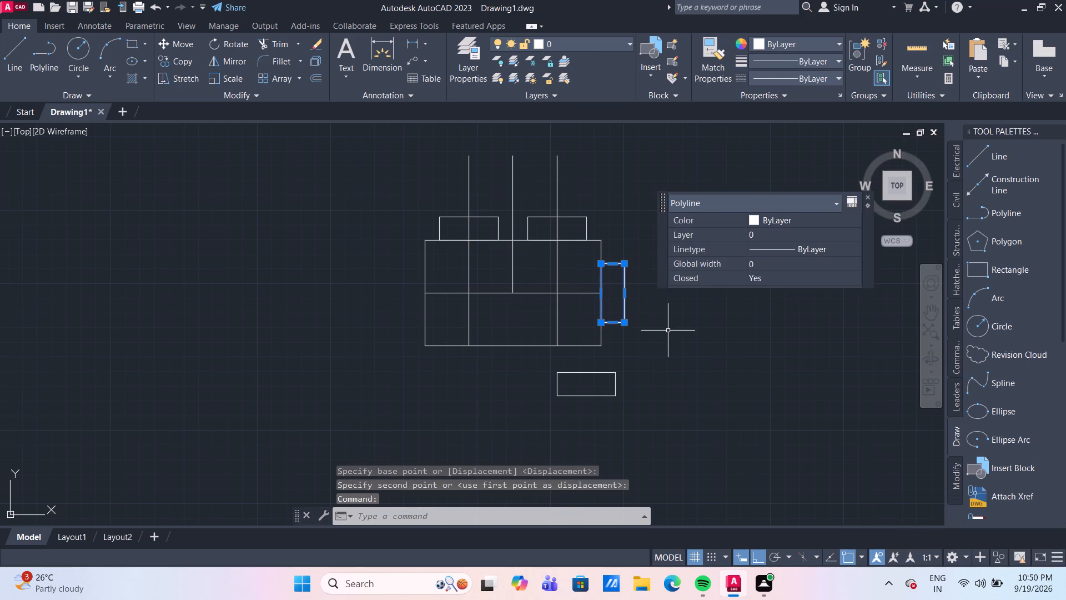
type("CO")
key("Return")
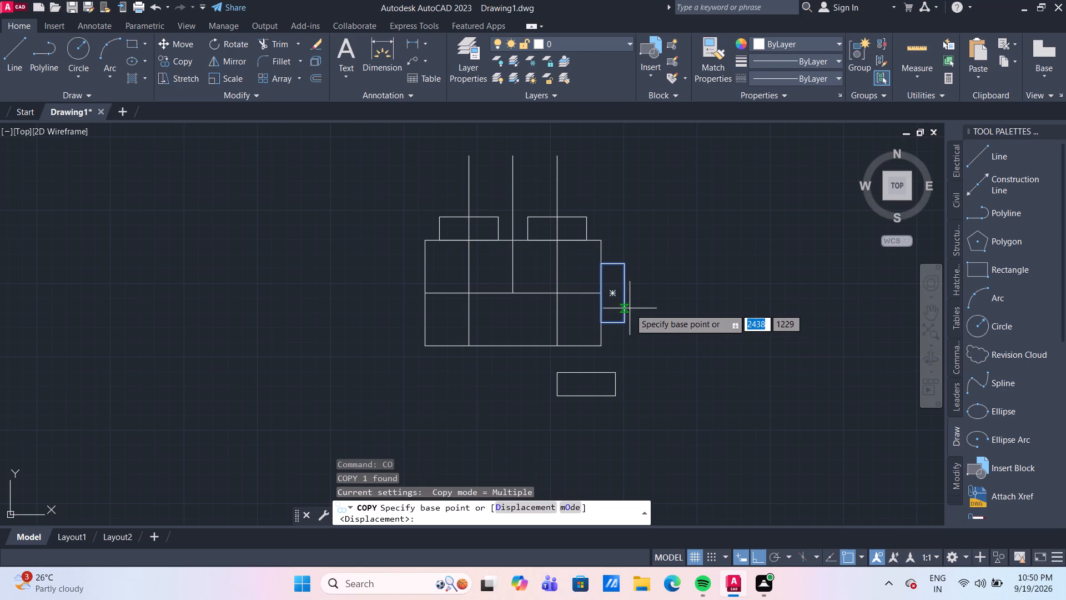
left_click(621, 290)
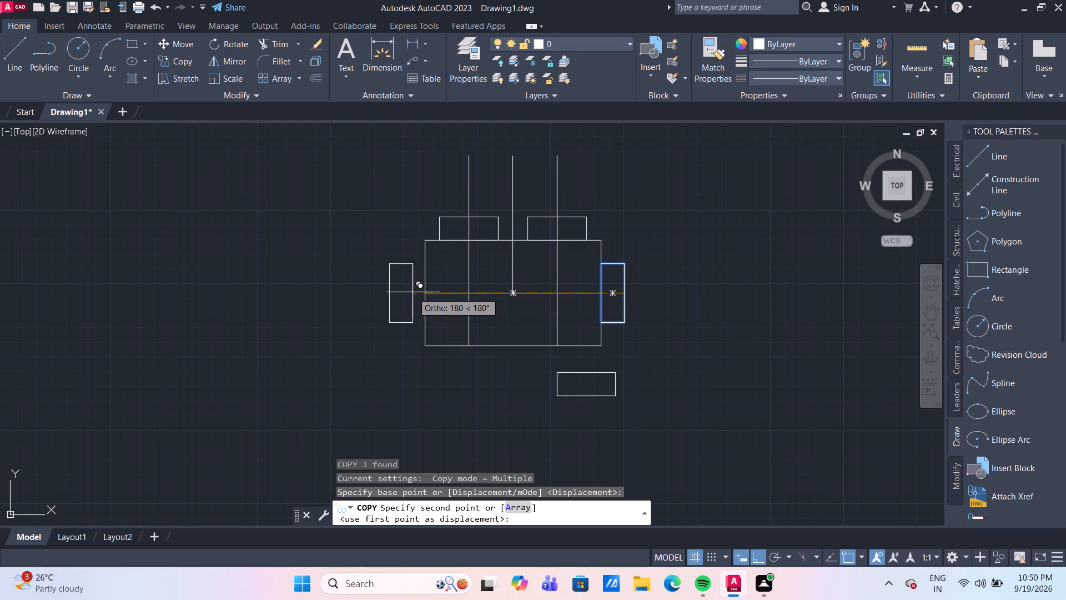
left_click(425, 293)
key("Escape")
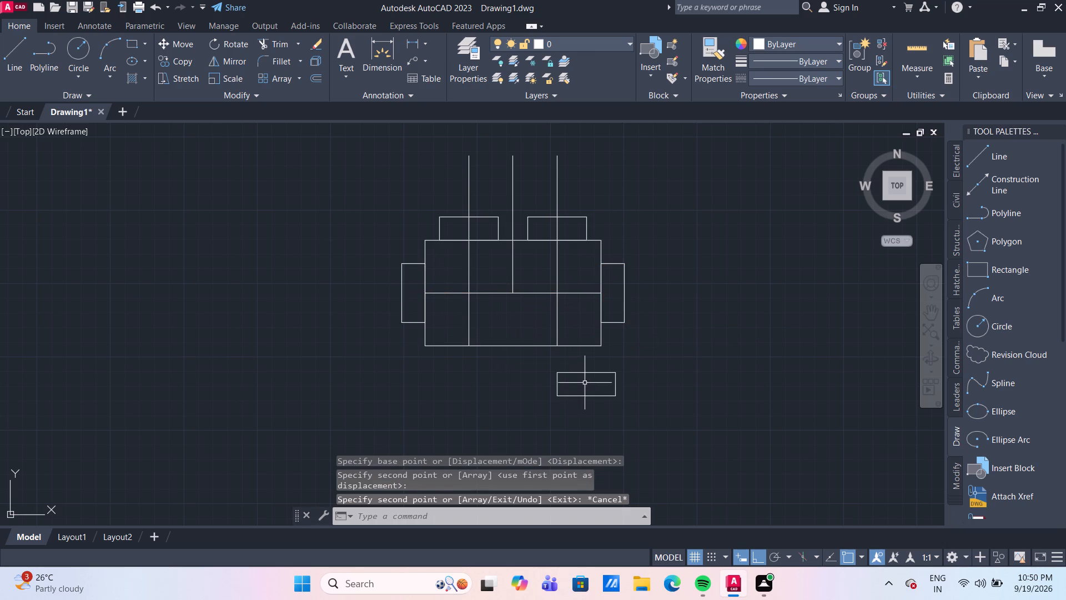
Move the rectangle below the table by its top midpoint to where the right offset line meets the table's bottom edge.
left_click(591, 372)
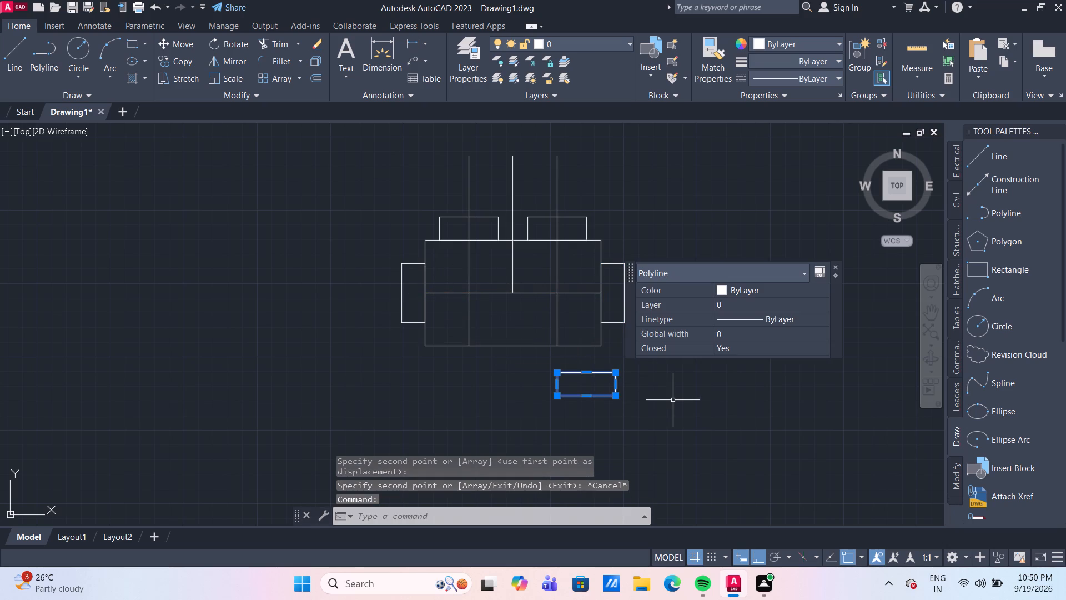
key("m")
key("Return")
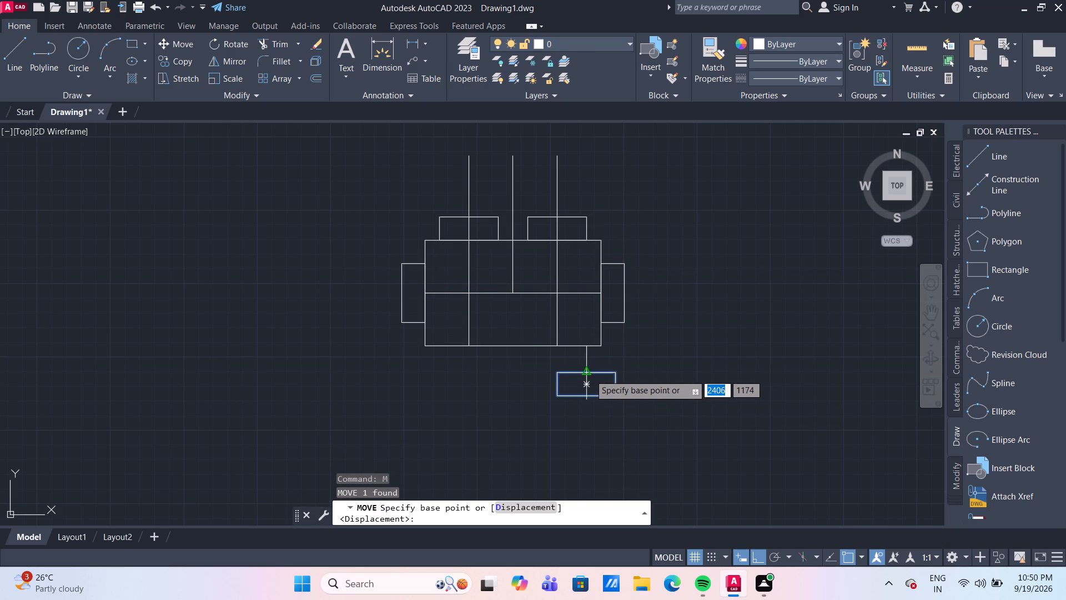
left_click(589, 374)
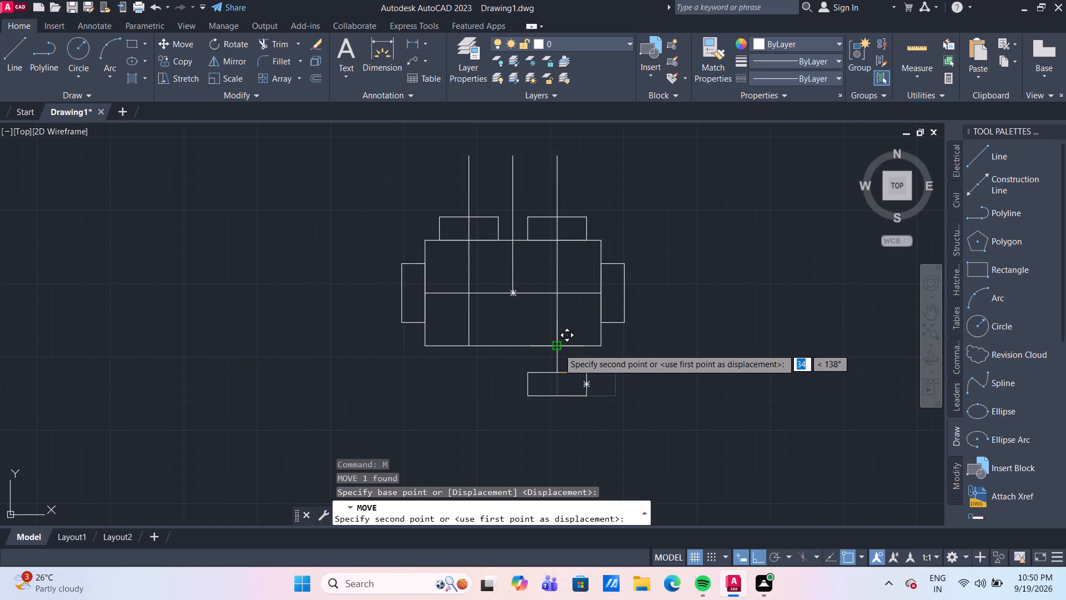
left_click(559, 348)
key("Escape")
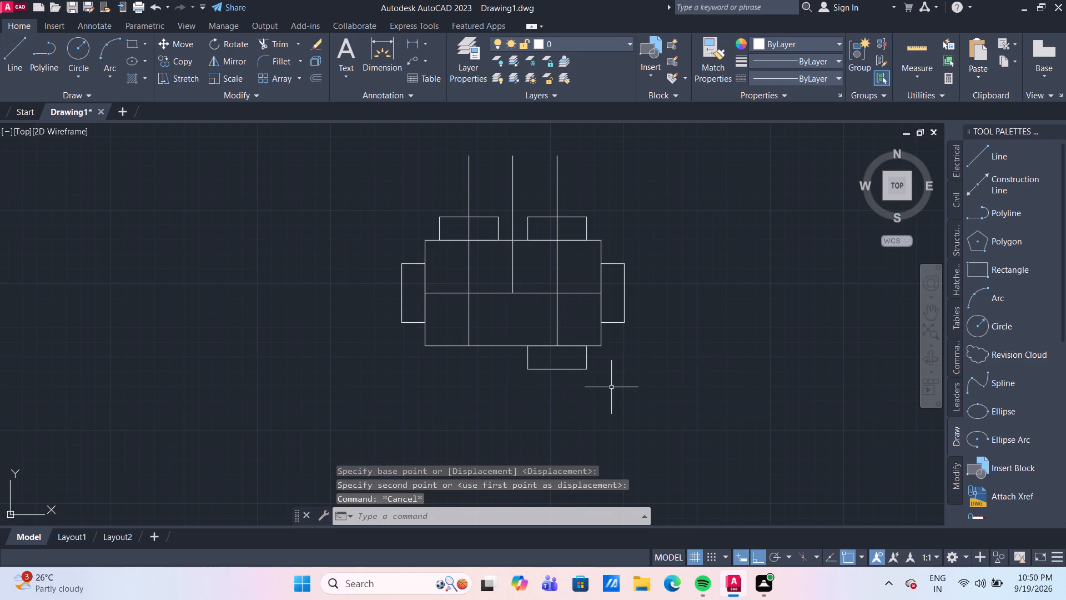
Copy the bottom chair rectangle by its top midpoint to where the left offset line meets the table's bottom edge.
left_click(610, 387)
left_click(567, 356)
type("CO")
key("Return")
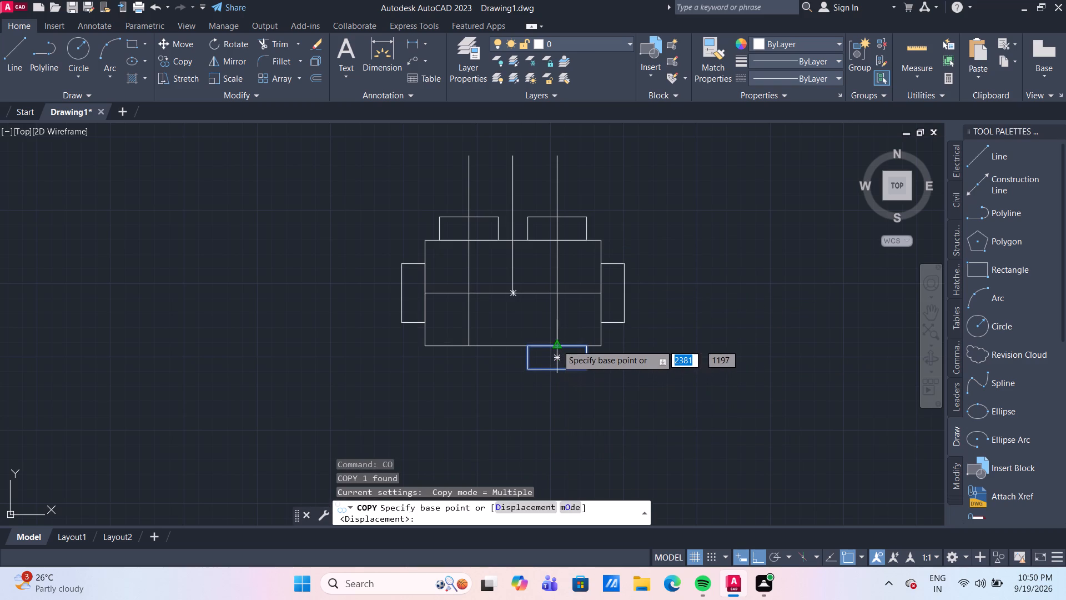
left_click(557, 344)
left_click(467, 344)
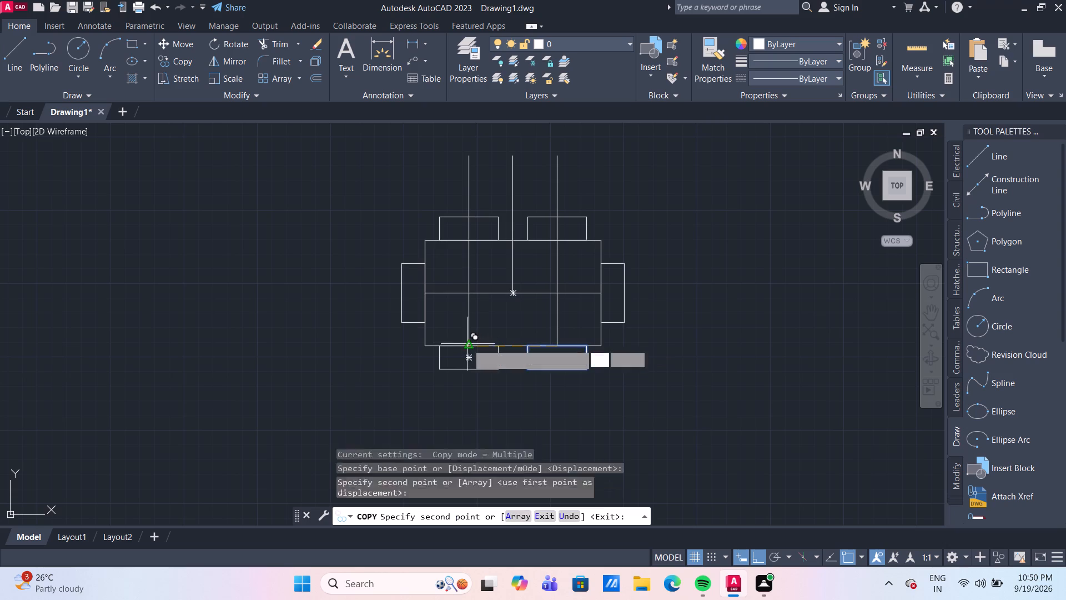
key("Escape")
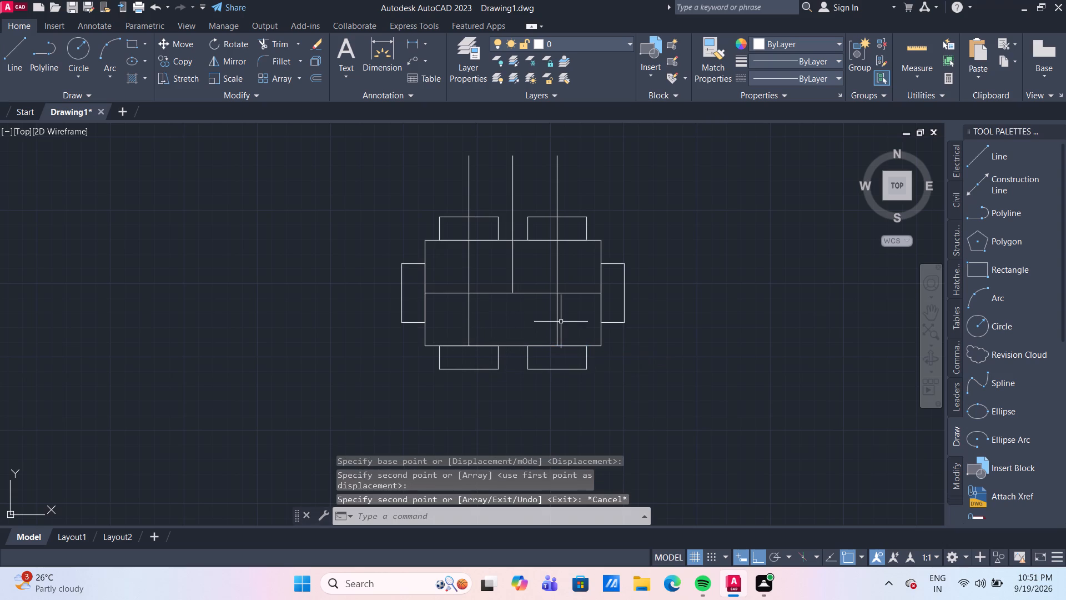
Erase the four guide lines crossing the dining table and its chairs.
left_click(570, 317)
left_click(460, 265)
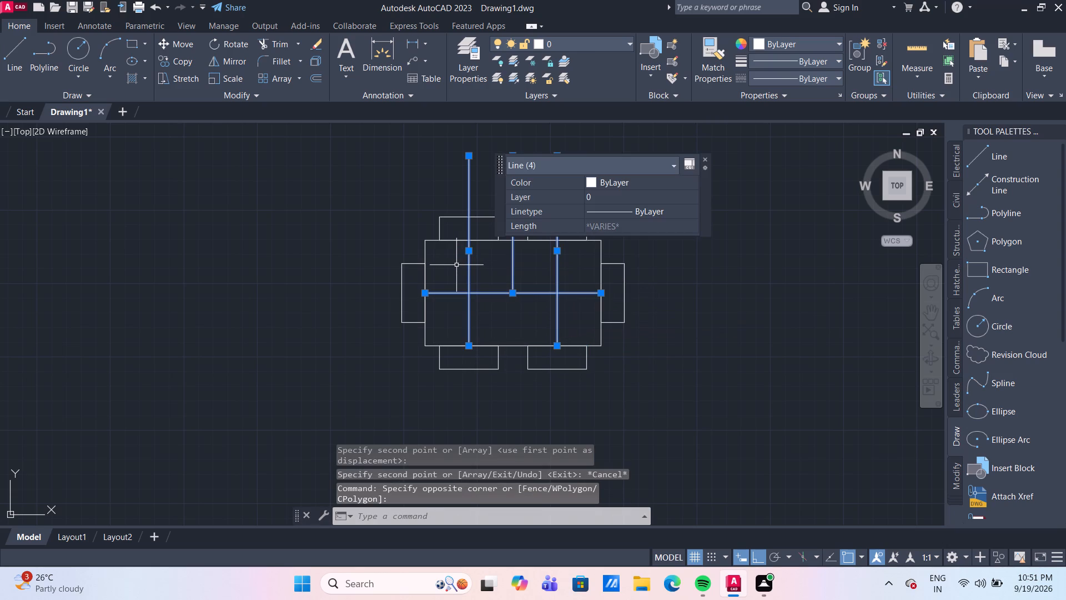
key("Delete")
Copy the dining table with its six chairs, with ortho off, into the open hall above the row of five small rectangles.
scroll(477, 277, "down", 2)
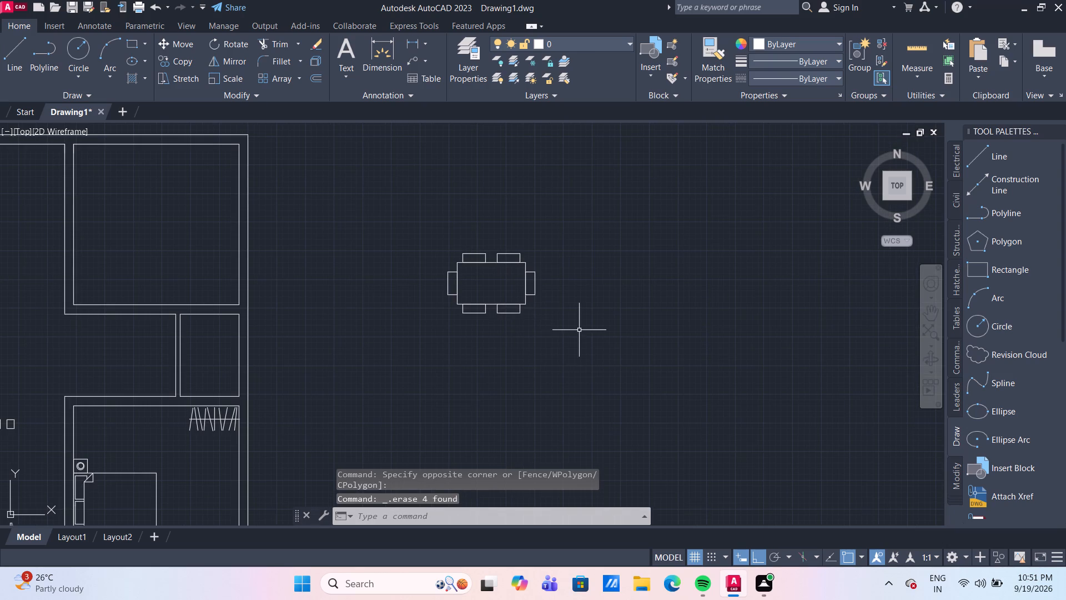
left_click(569, 333)
left_click(435, 231)
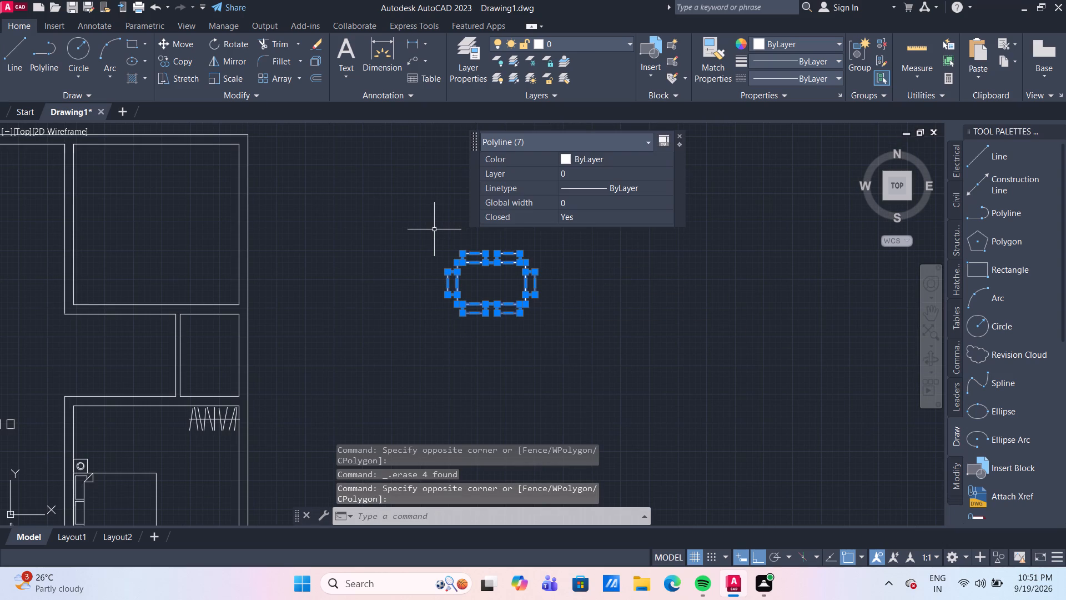
type("CO")
key("Return")
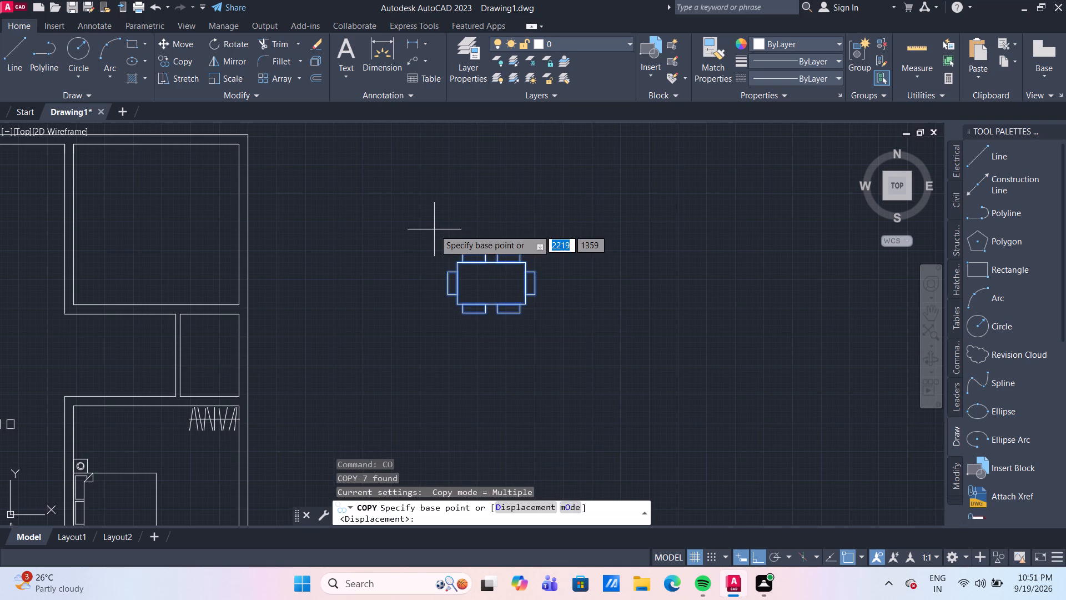
left_click(491, 282)
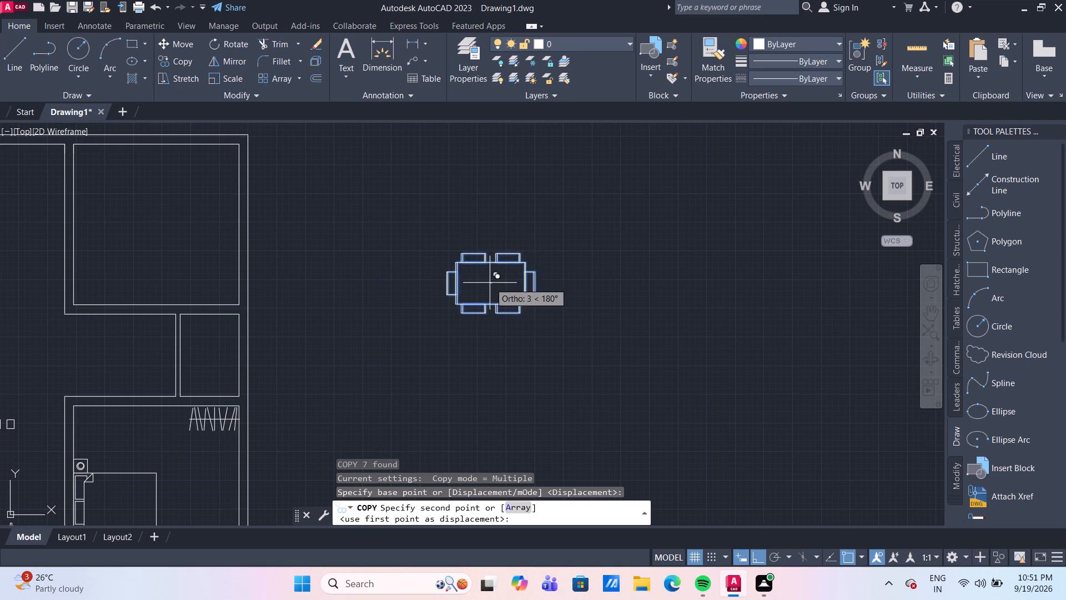
scroll(228, 267, "down", 1)
middle_click_drag(228, 267, 475, 273)
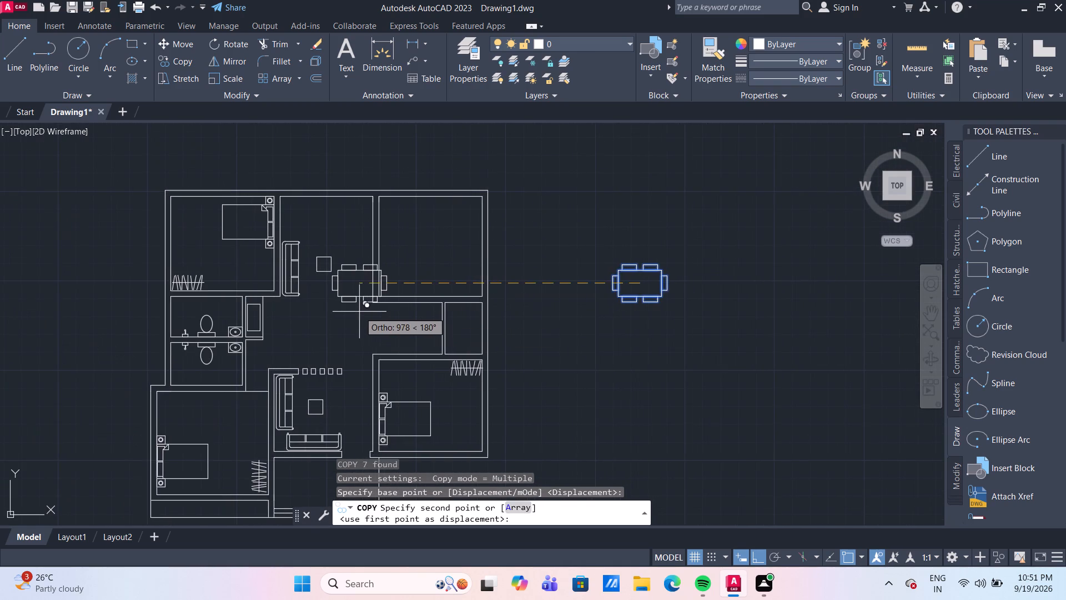
scroll(359, 312, "up", 1)
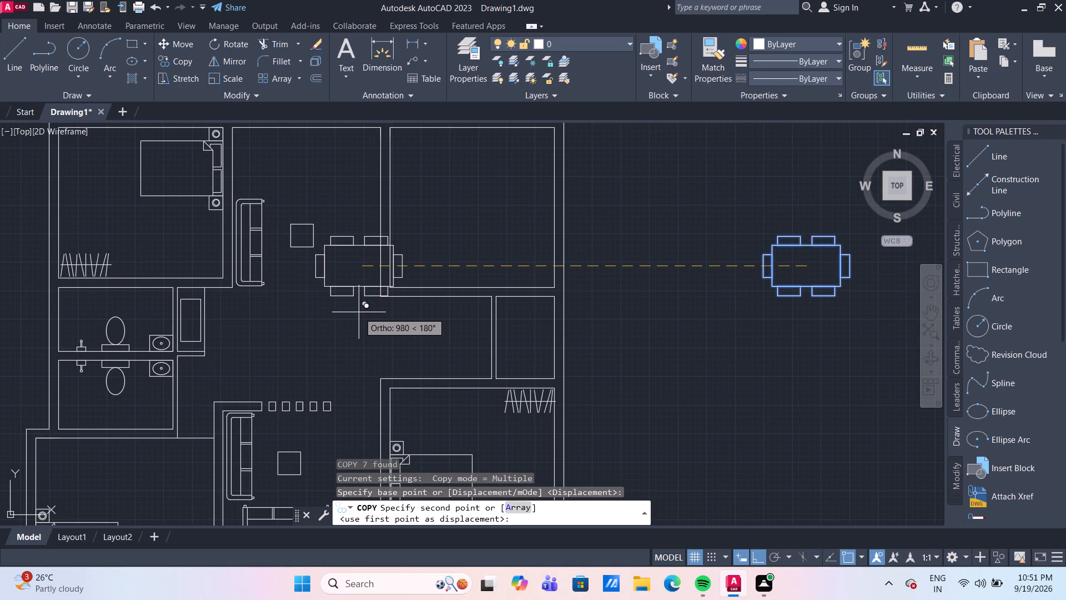
key("F8")
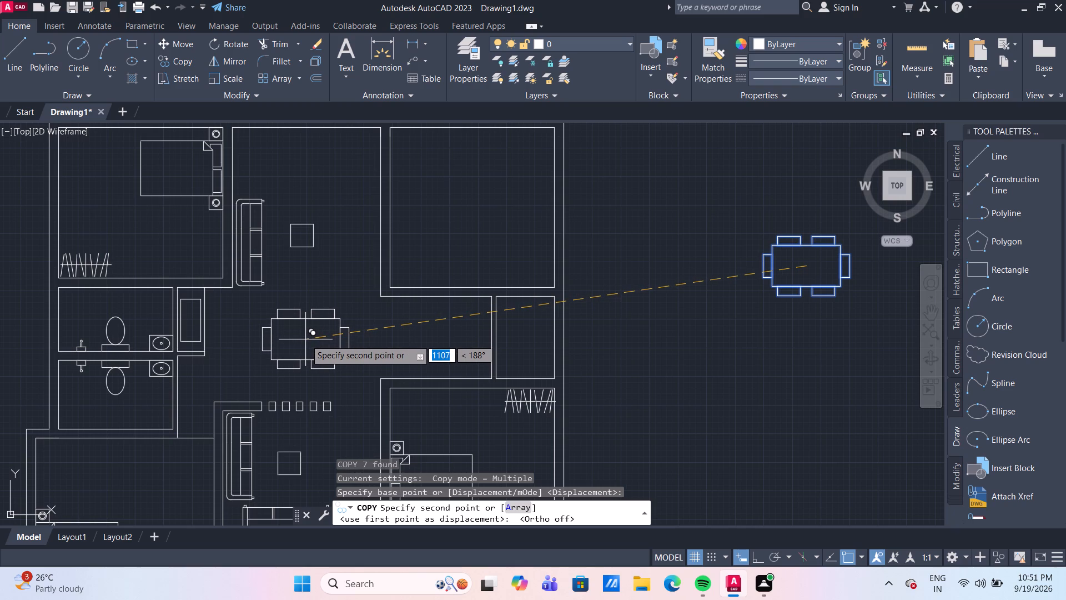
left_click(305, 339)
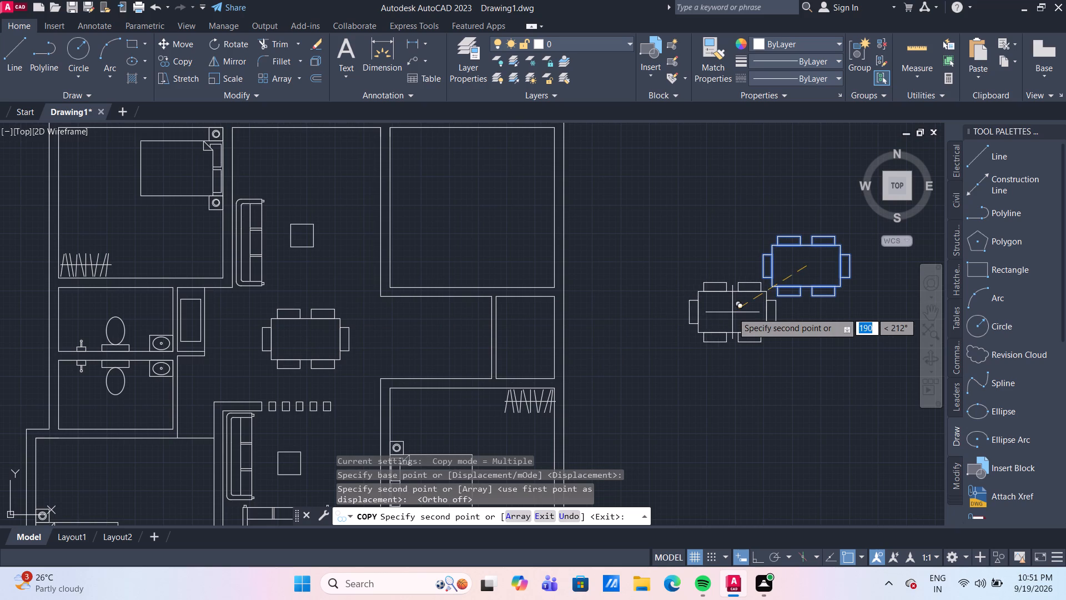
key("Escape")
Delete the original dining table and chairs beside the plan.
scroll(748, 315, "down", 4)
scroll(763, 337, "up", 2)
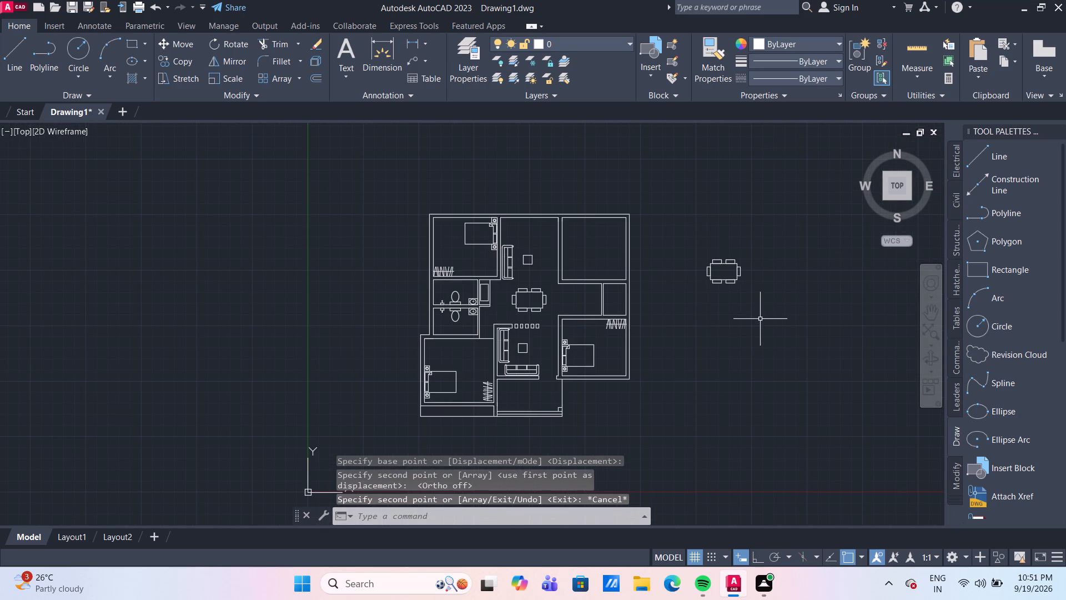
left_click_drag(762, 316, 757, 303)
left_click(687, 218)
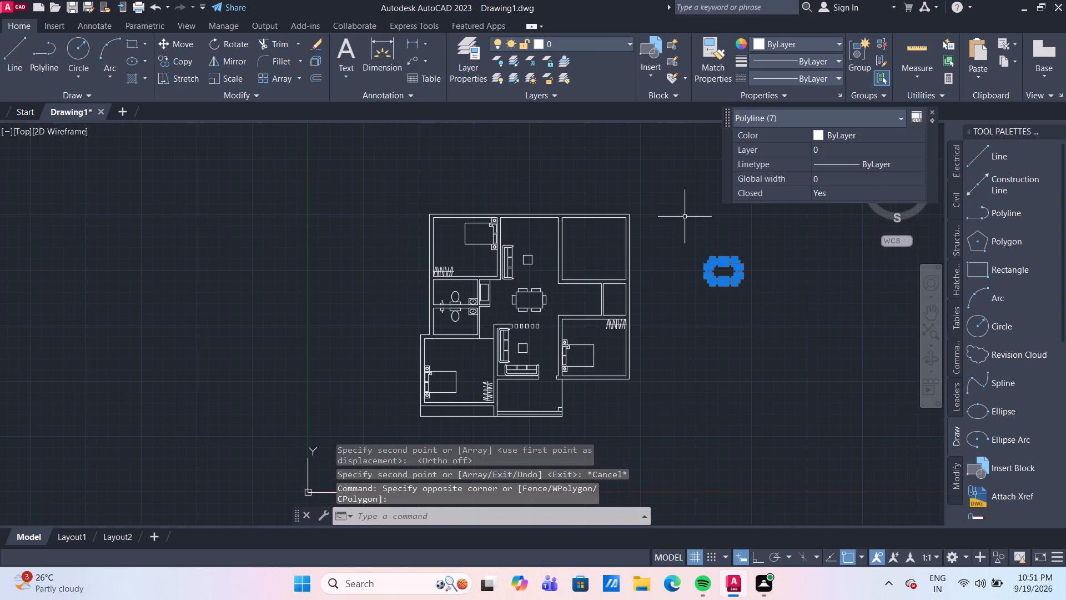
key("Delete")
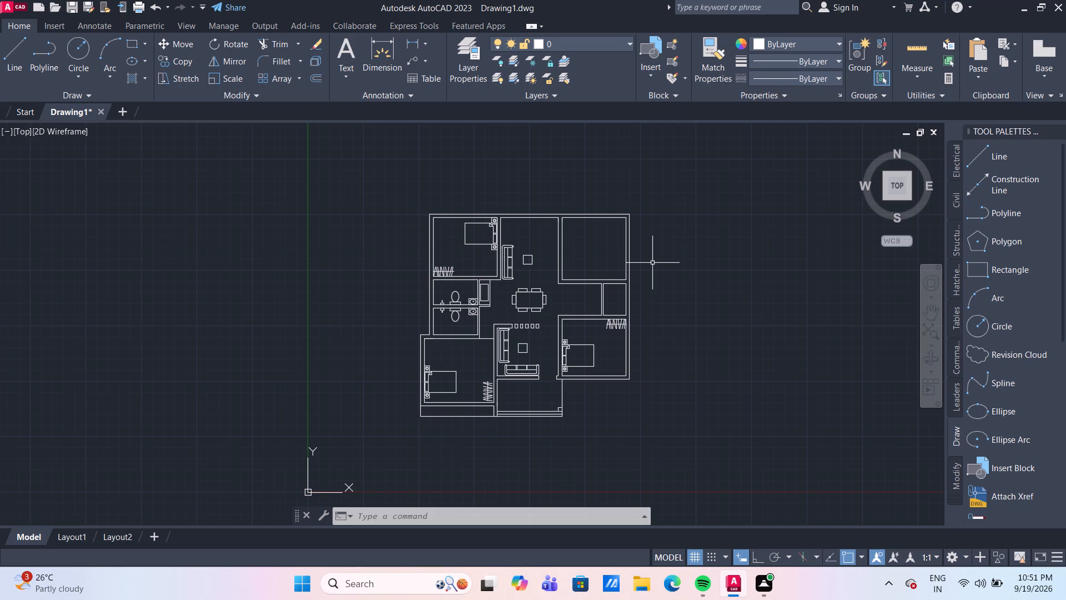
Draw a 20-long line across the left wall of the empty upper-right room, starting at the room's lower-left inner corner.
scroll(598, 300, "up", 3)
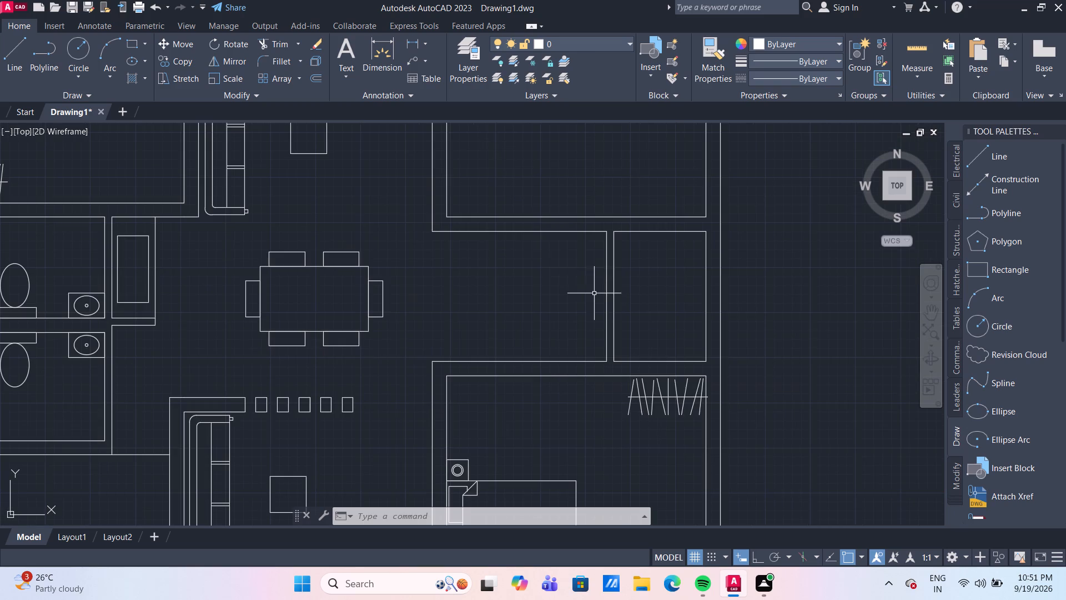
middle_click_drag(521, 181, 550, 365)
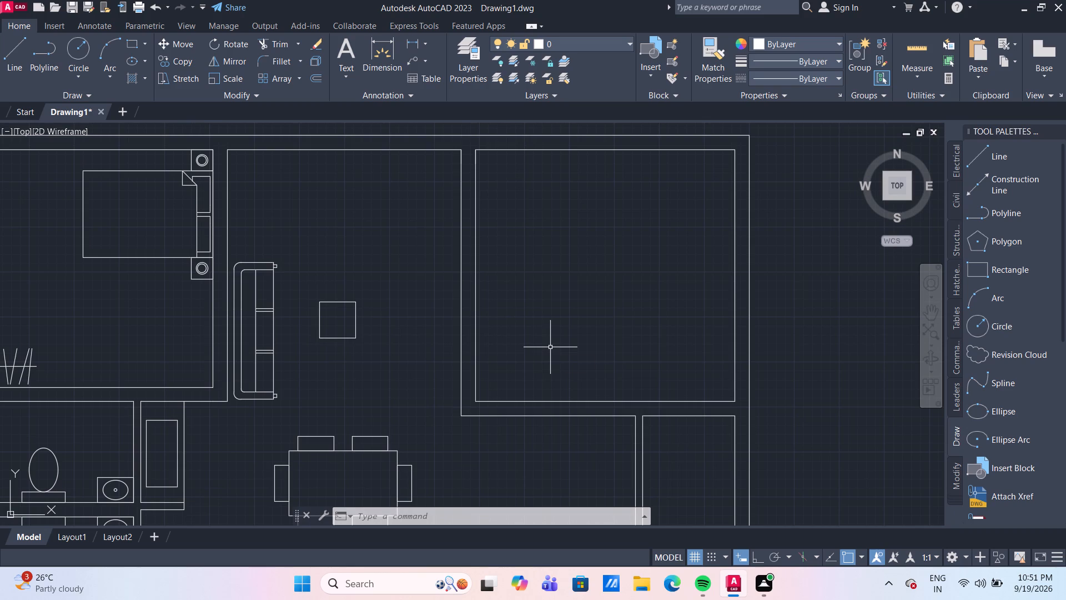
key("l")
key("Return")
scroll(480, 404, "up", 1)
left_click(476, 400)
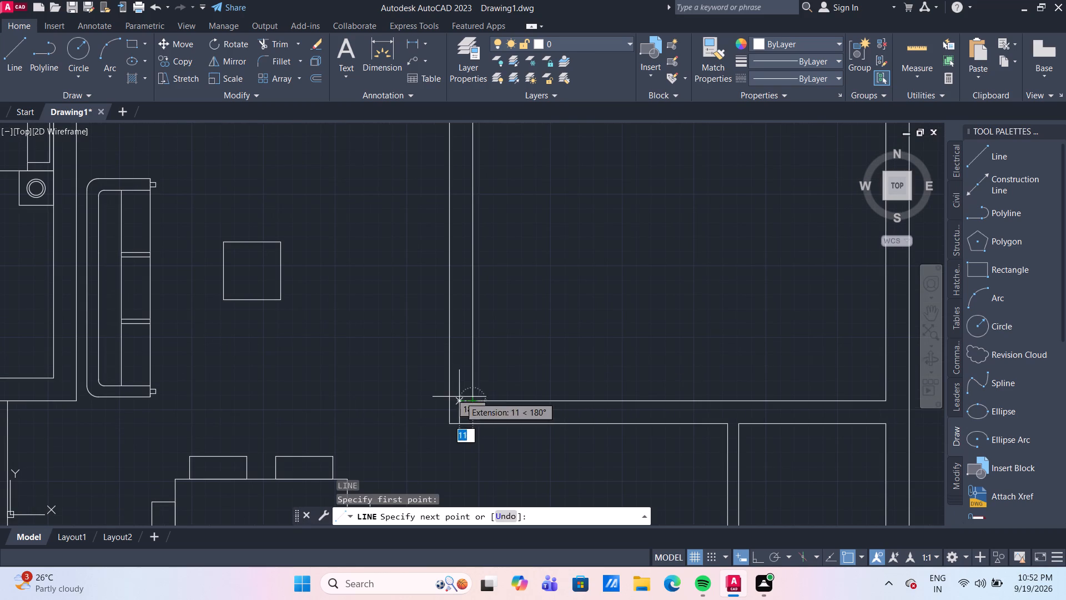
left_click(447, 398)
key("Escape")
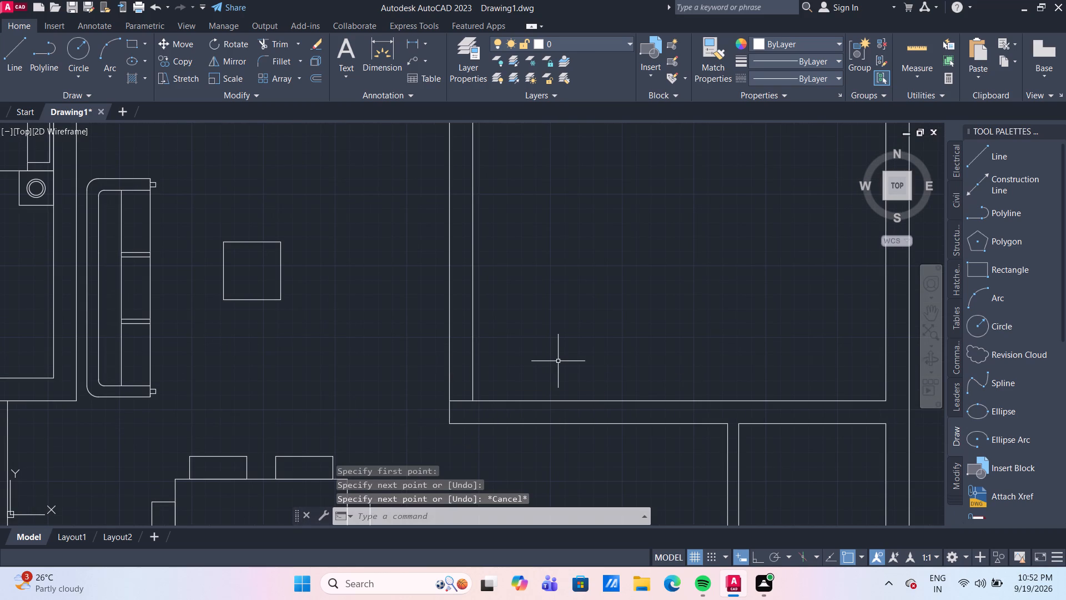
Copy the short wall-crossing line 90 upward along the room's left wall.
left_click(467, 402)
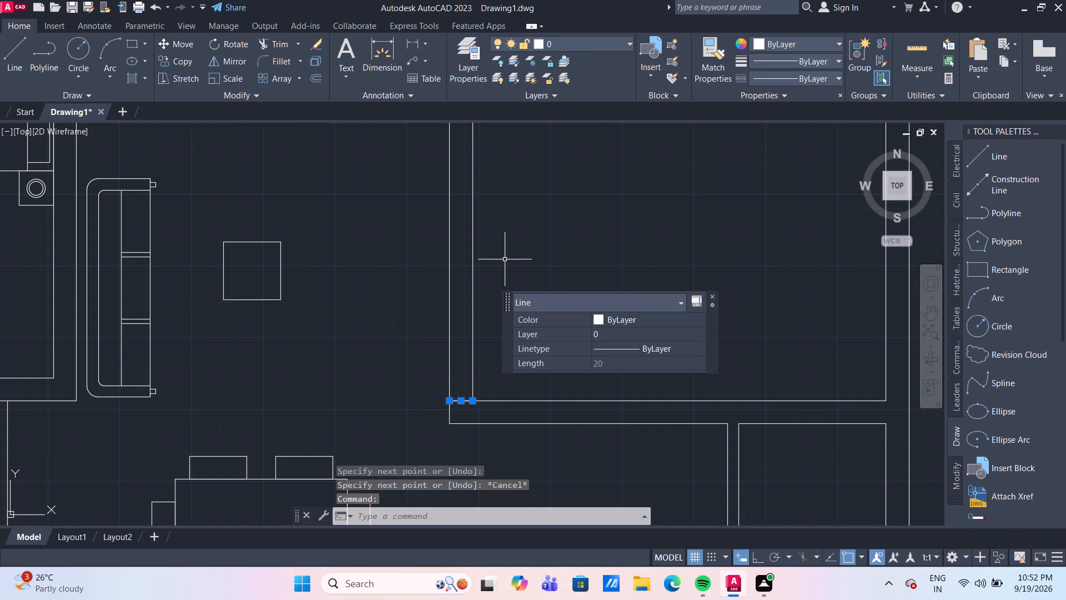
type("CO")
key("Return")
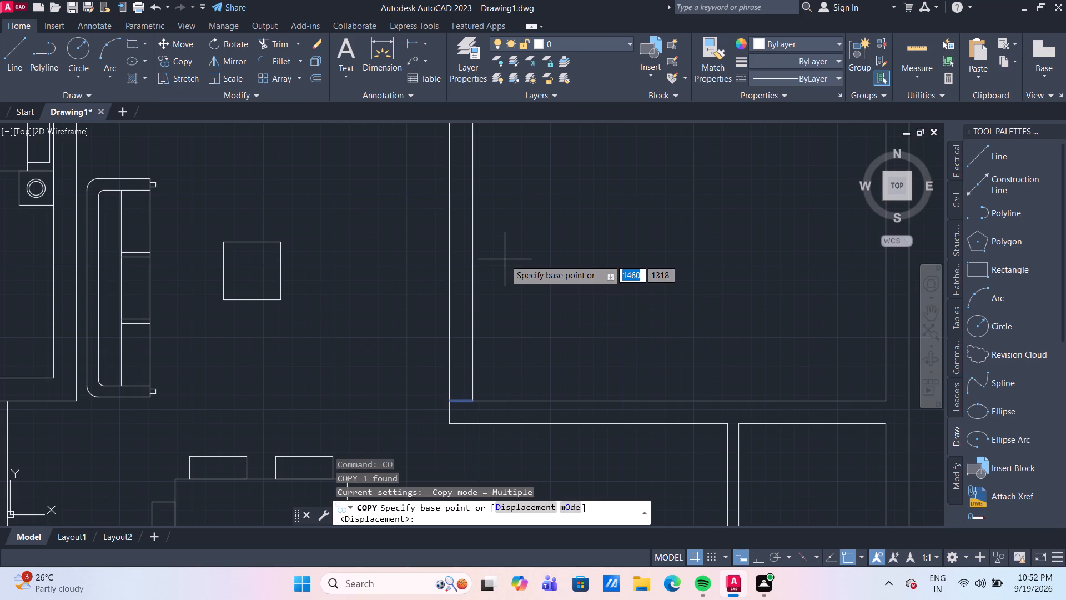
left_click(474, 399)
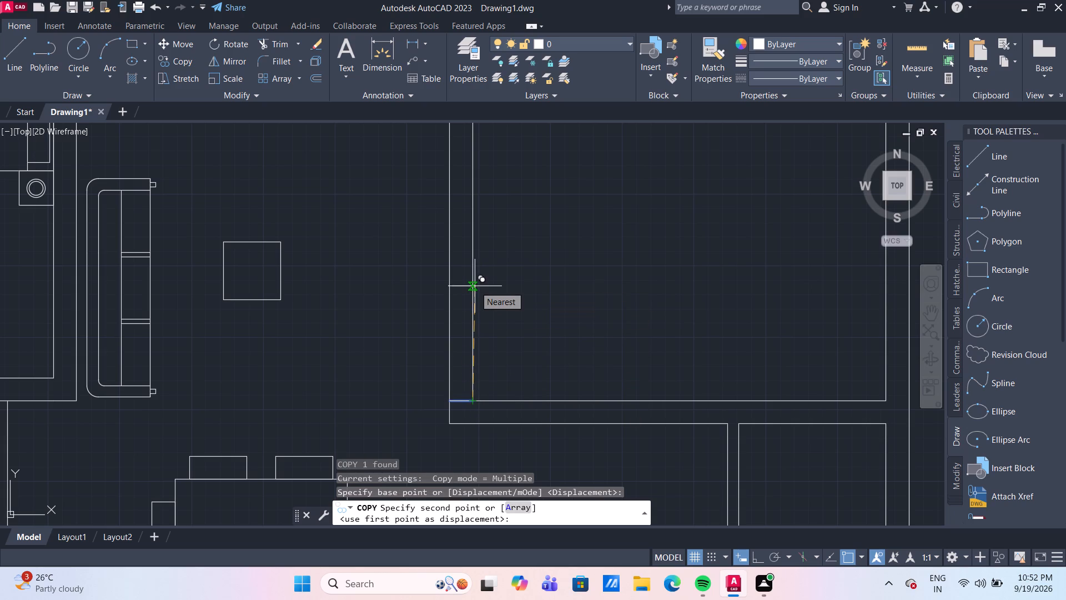
key("9")
key("0")
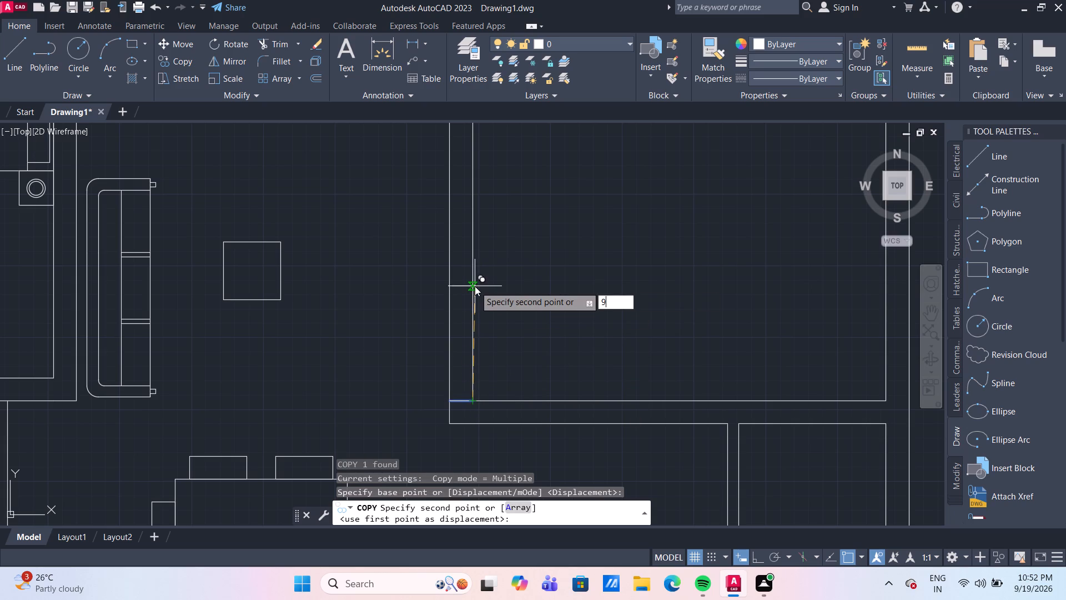
key("Return")
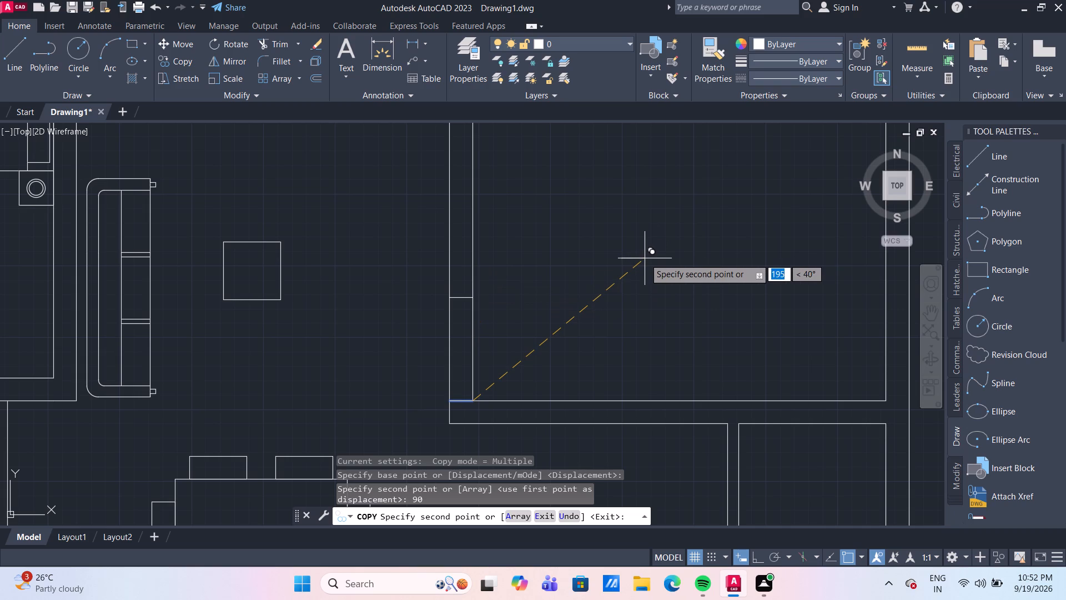
key("Escape")
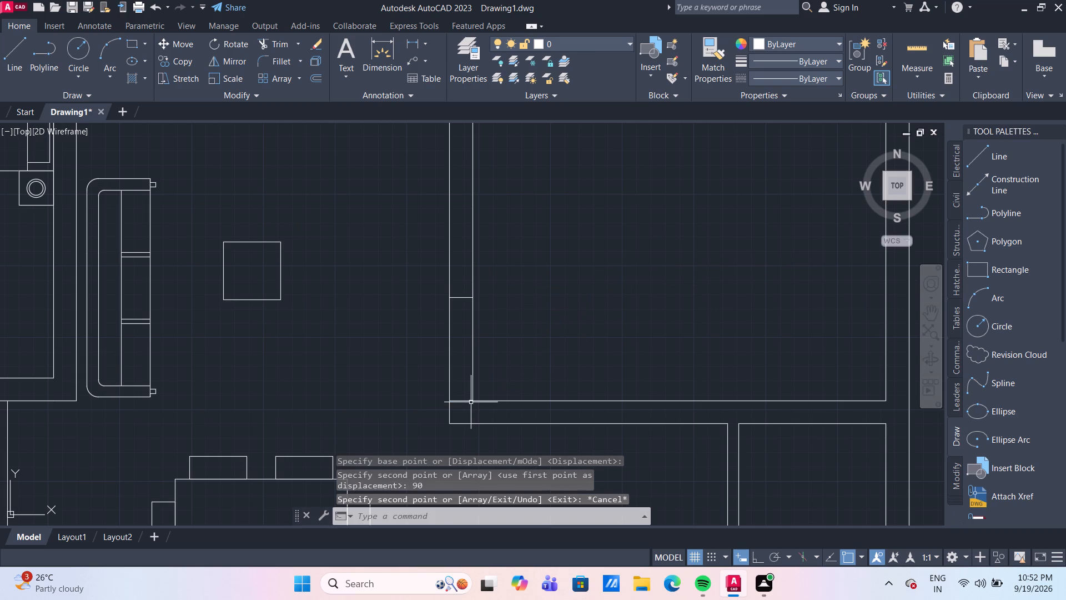
Copy both short wall-crossing lines straight across, with ortho on, from the room's left wall to its right exterior wall.
left_click(466, 401)
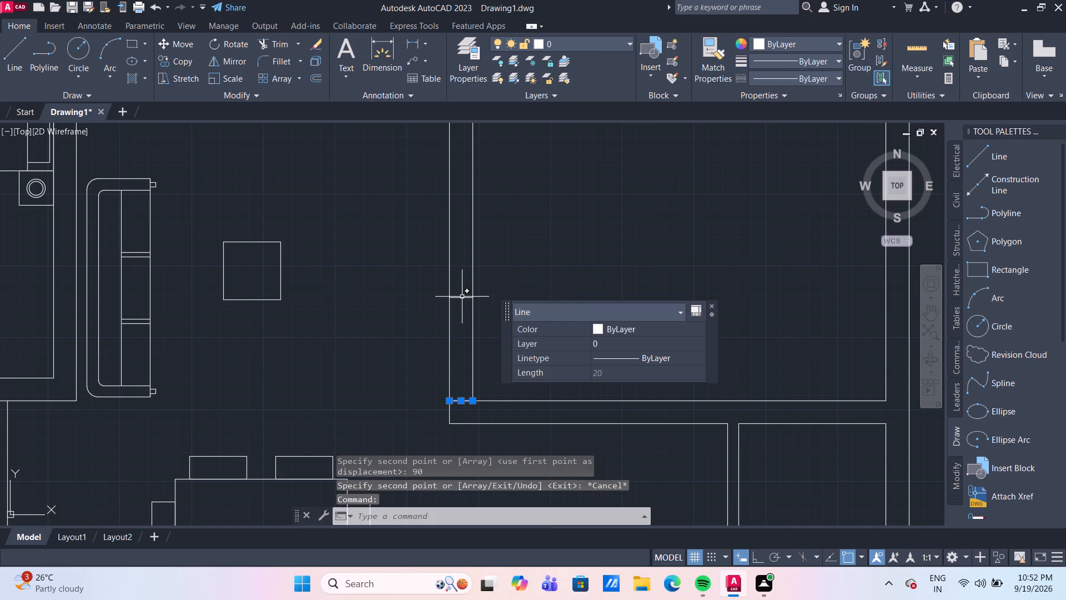
left_click(462, 298)
type("CO")
key("Return")
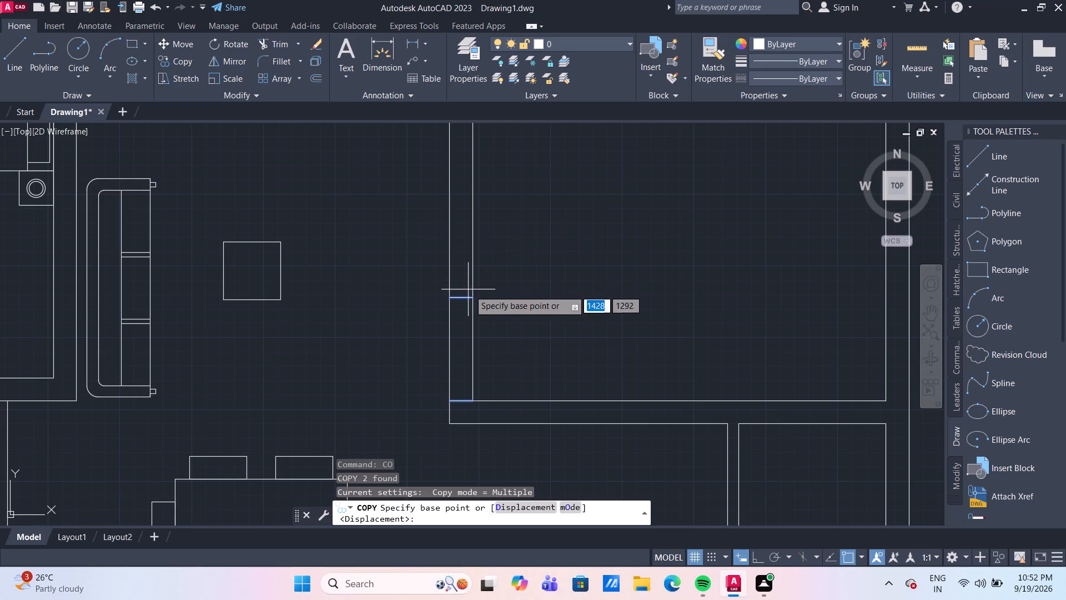
left_click(473, 298)
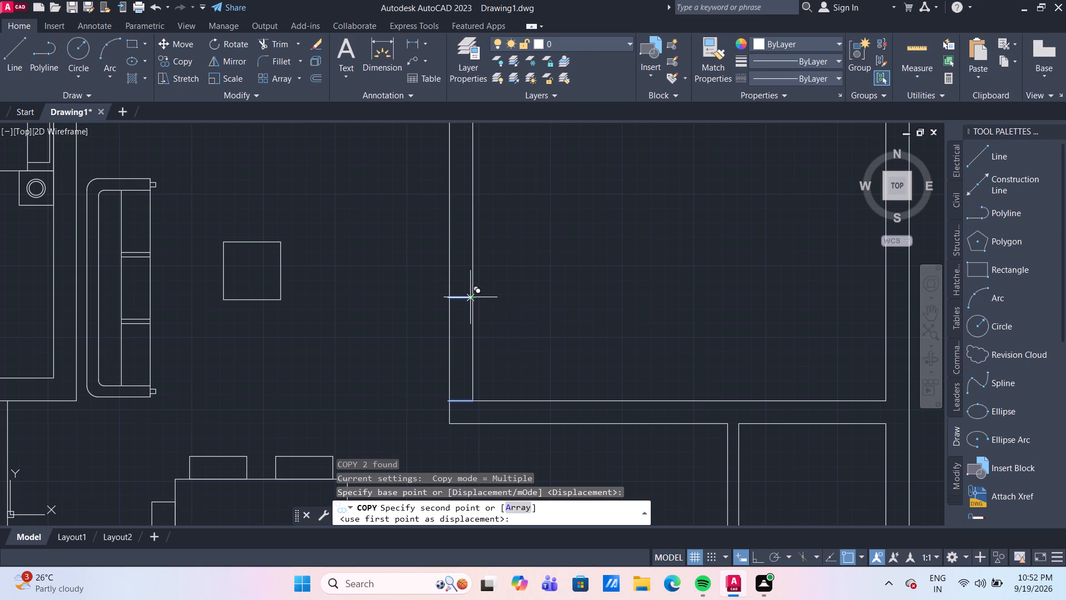
left_click(756, 560)
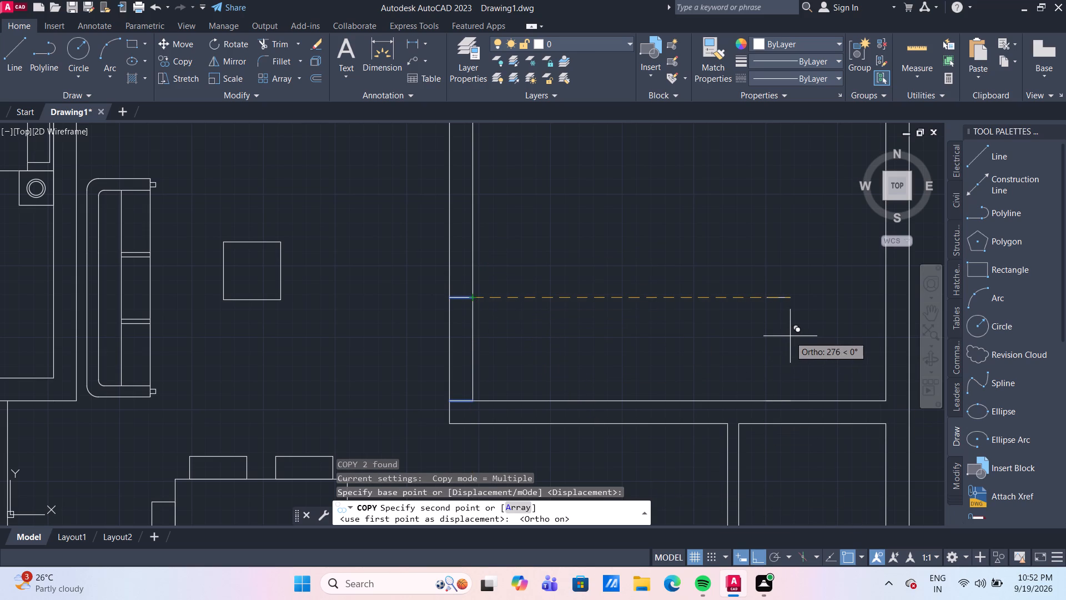
middle_click_drag(821, 324, 523, 352)
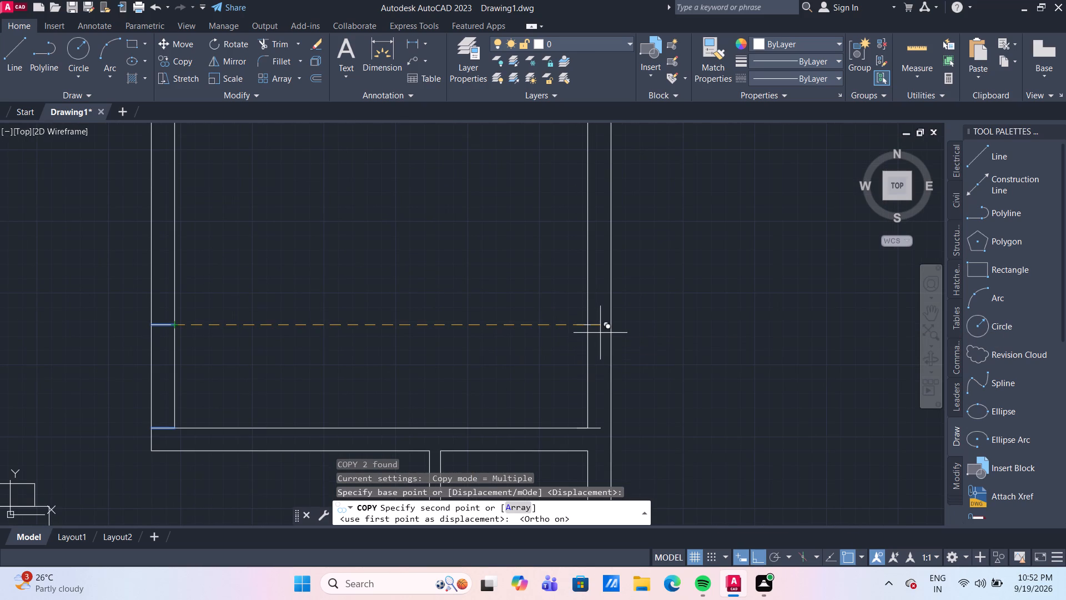
left_click(612, 326)
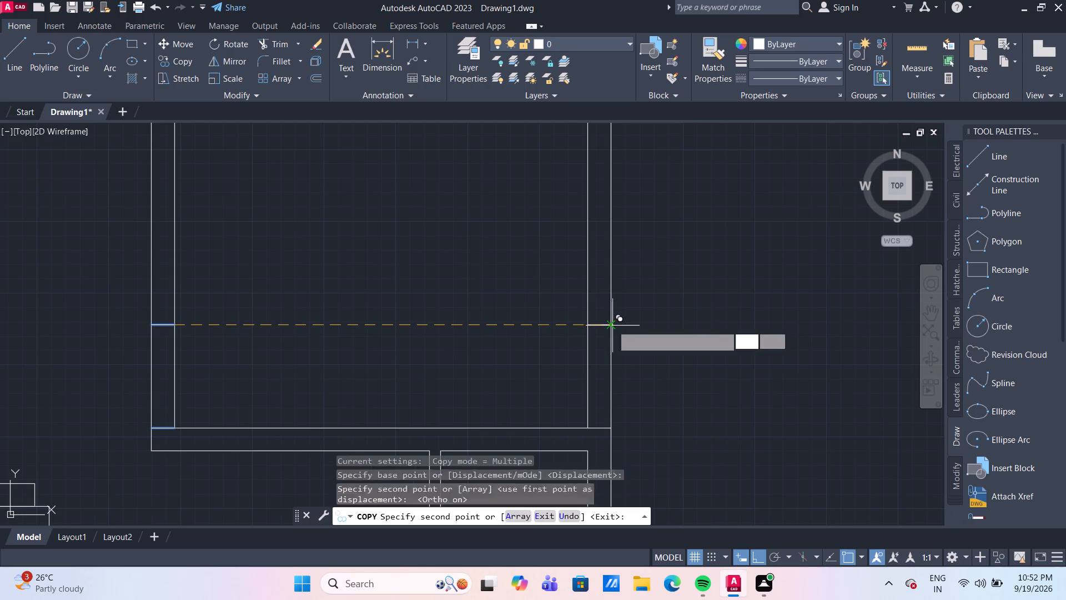
key("Escape")
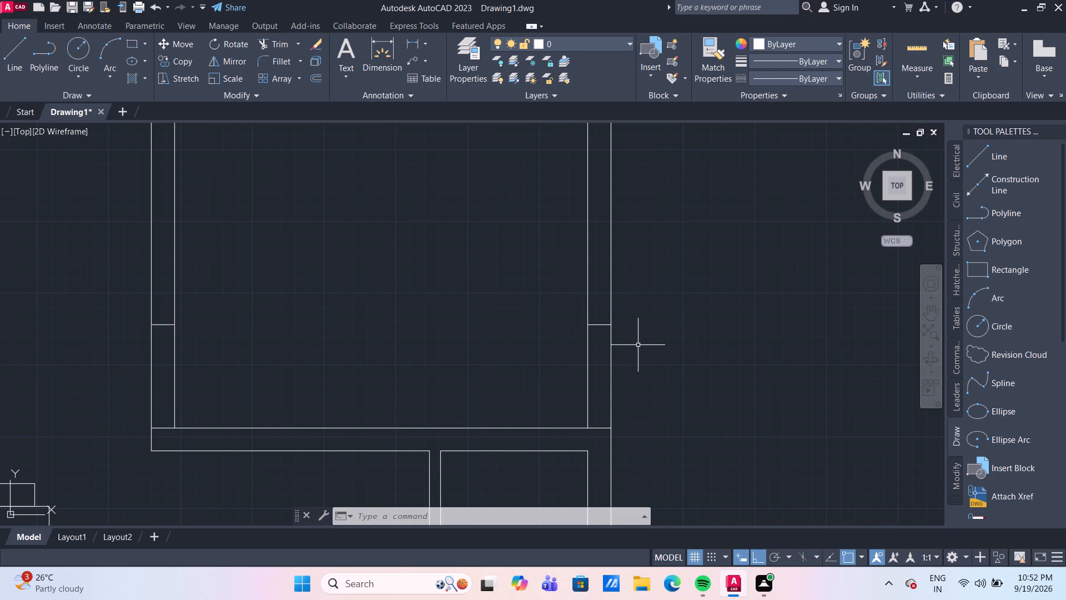
Trim the wall lines between the short crossing lines on both sides of the room to form two openings.
type("TR")
key("Return")
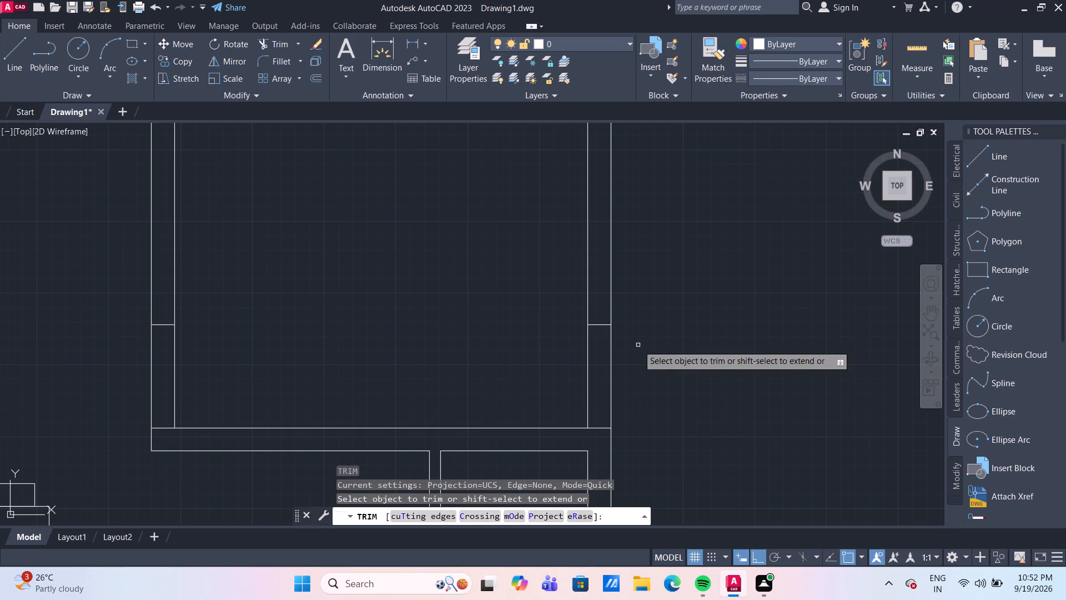
left_click(93, 364)
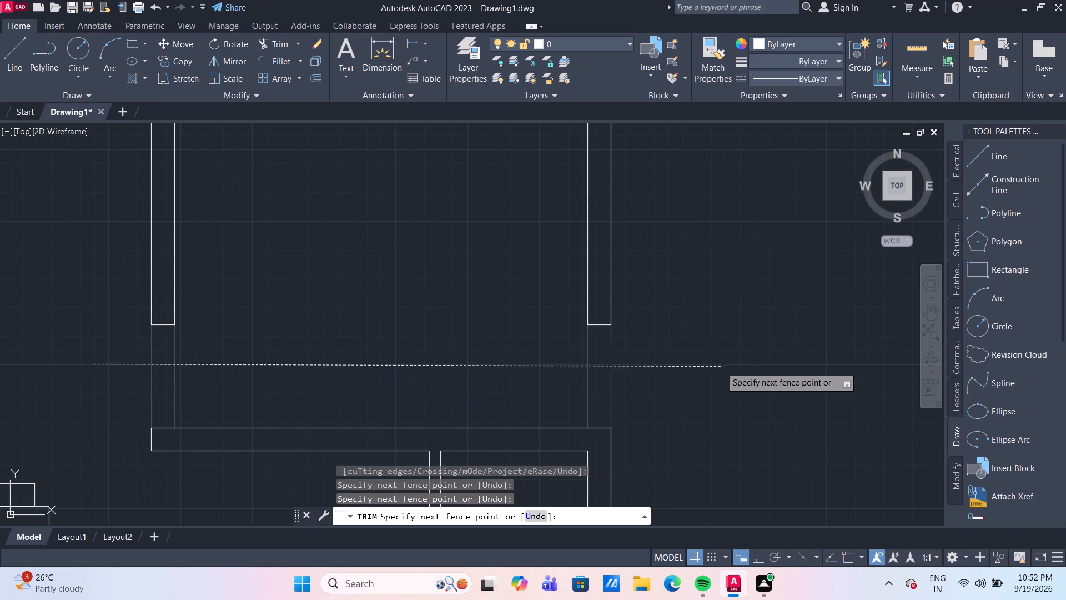
left_click(721, 367)
key("Escape")
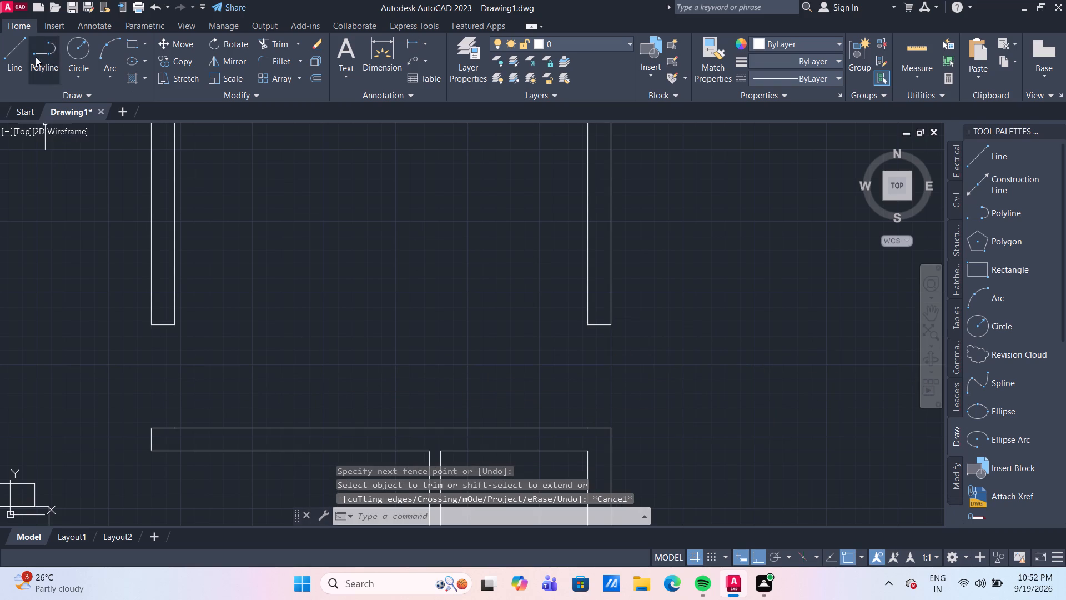
Draw a three-sided outline projecting 30 outward from the exterior wall around the right-hand opening of the upper-right room, spanning its 90 height.
left_click(13, 54)
left_click(607, 324)
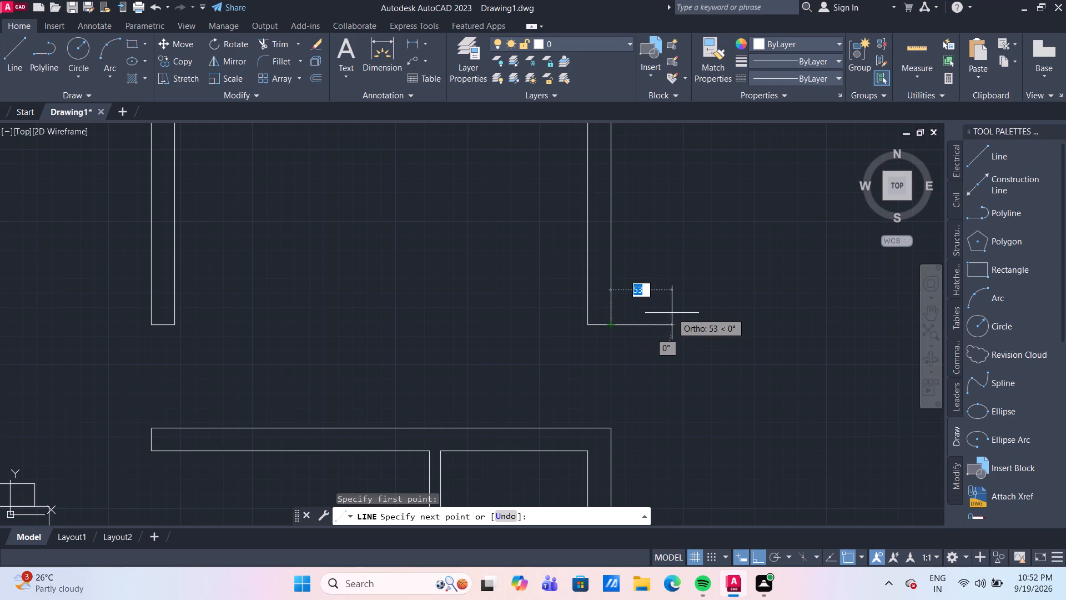
type("30")
key("Return")
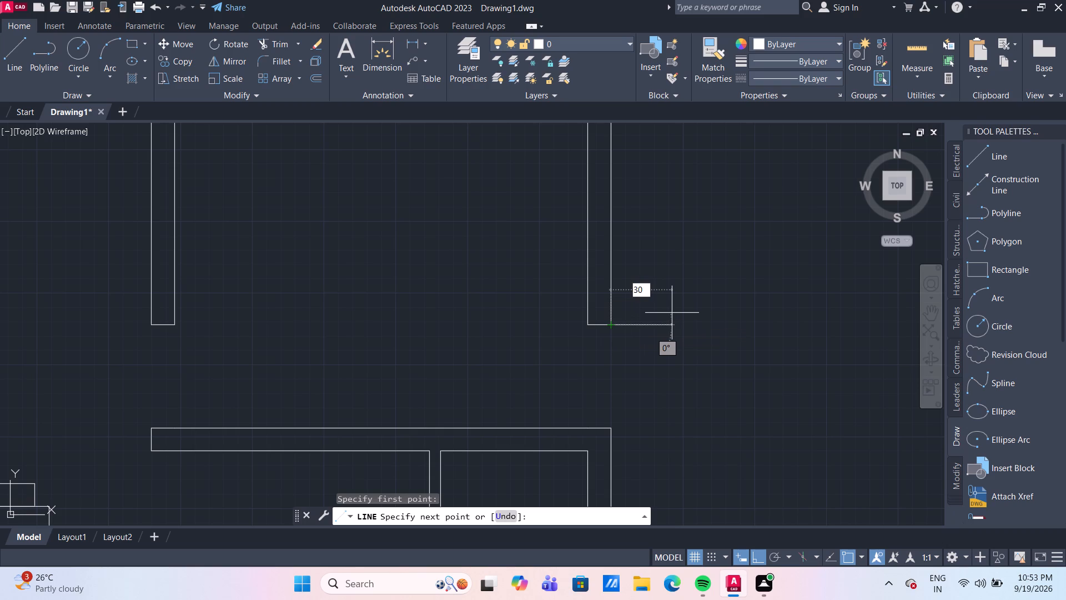
left_click(645, 426)
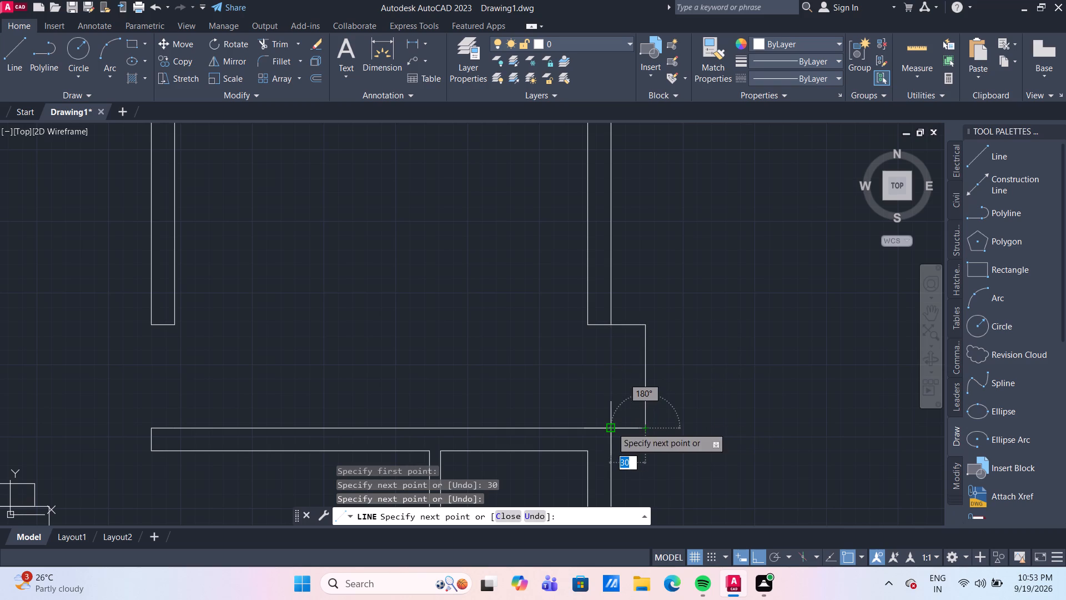
left_click(612, 427)
key("Return")
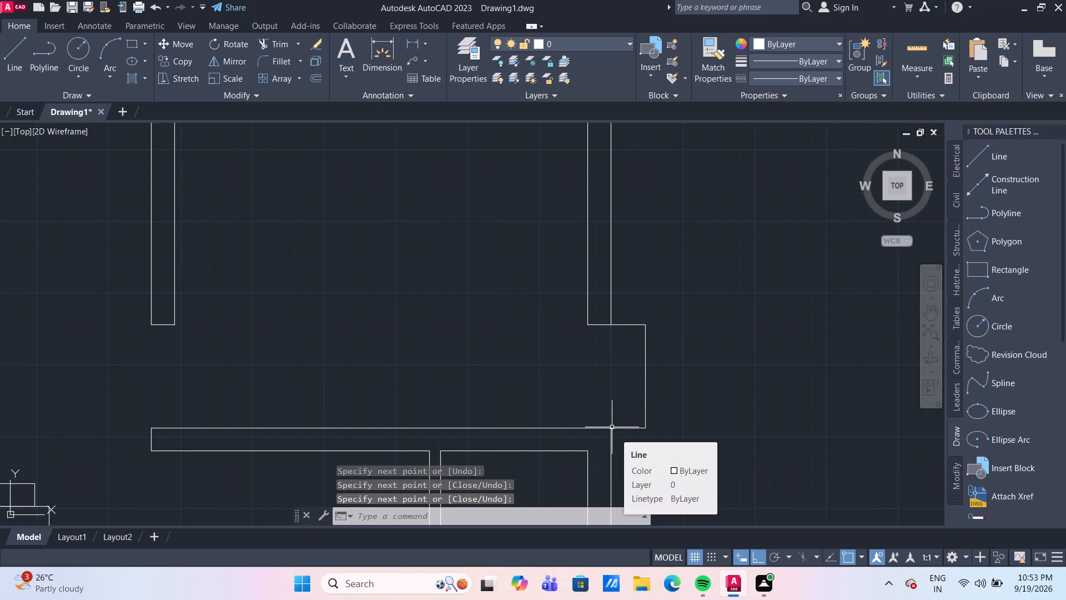
Draw a vertical line across the right-hand opening along the exterior wall's outer face, closing the inner side of the projection.
left_click(6, 69)
scroll(355, 239, "down", 4)
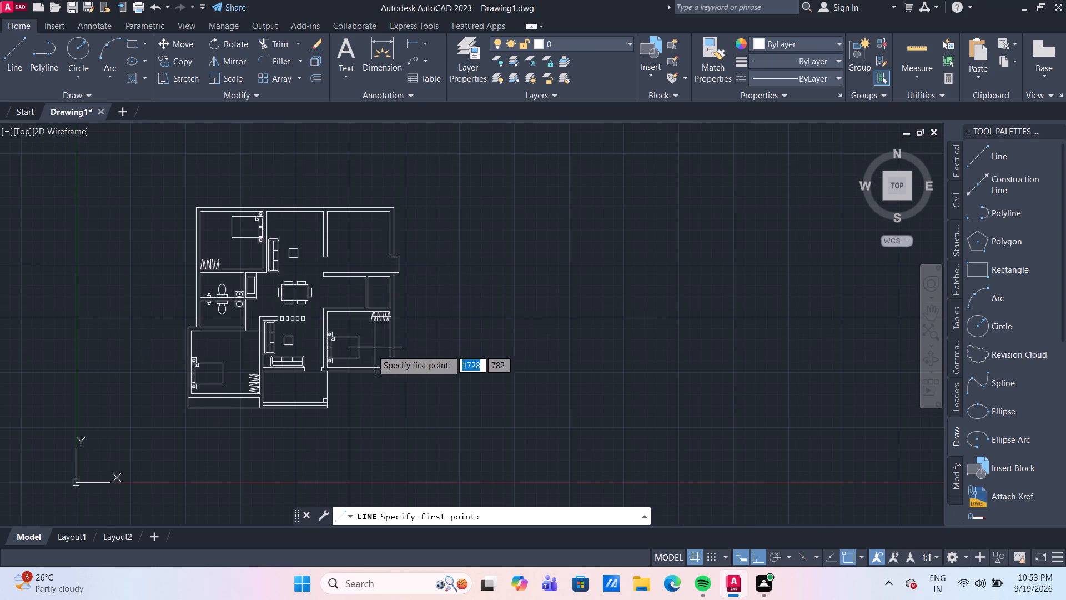
scroll(402, 259, "up", 5)
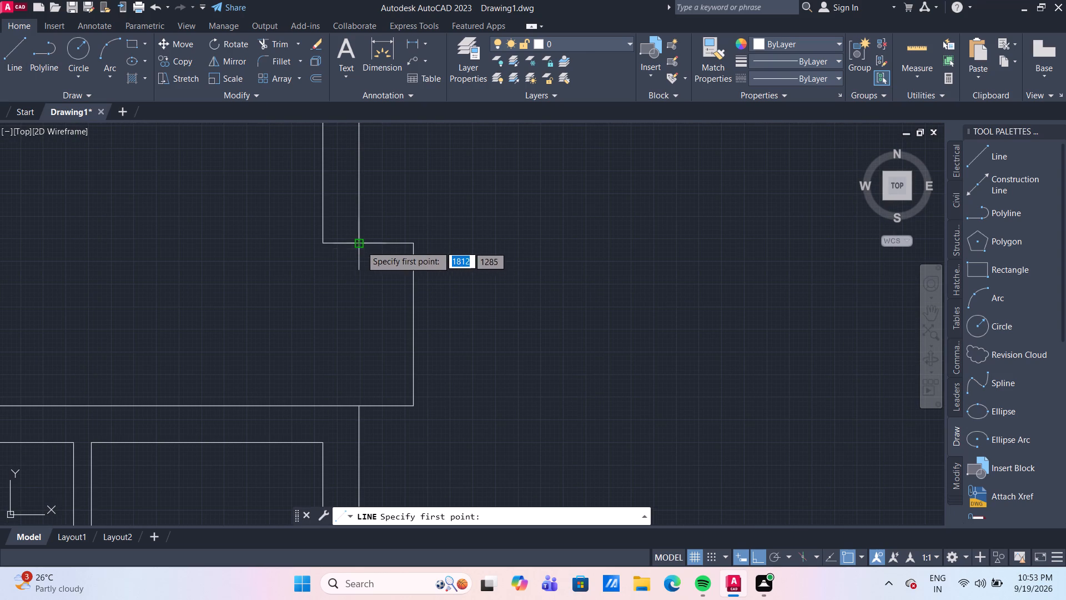
left_click(359, 242)
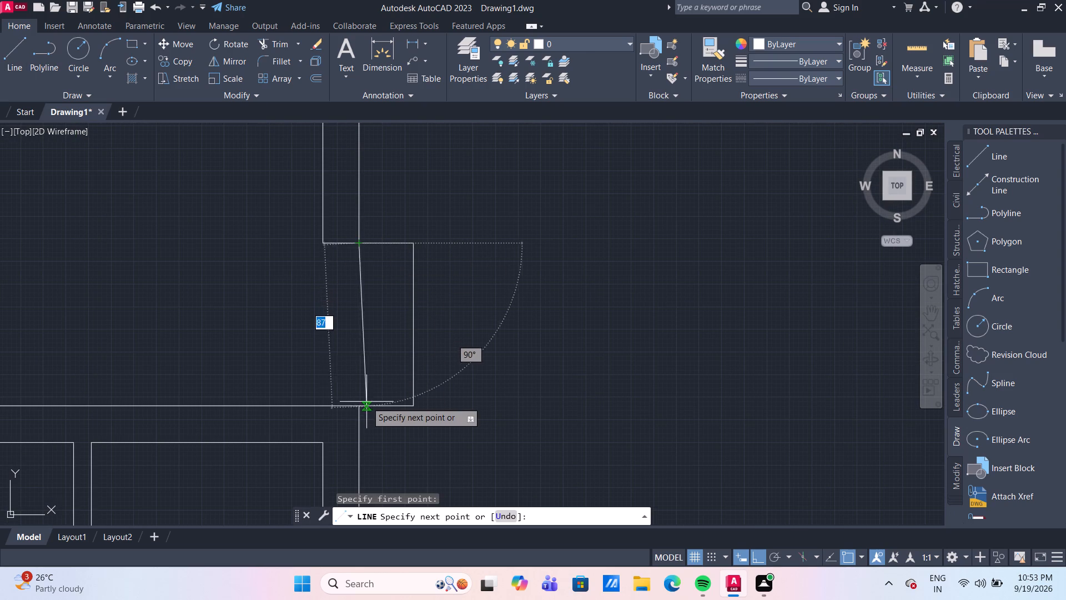
left_click(357, 410)
key("Escape")
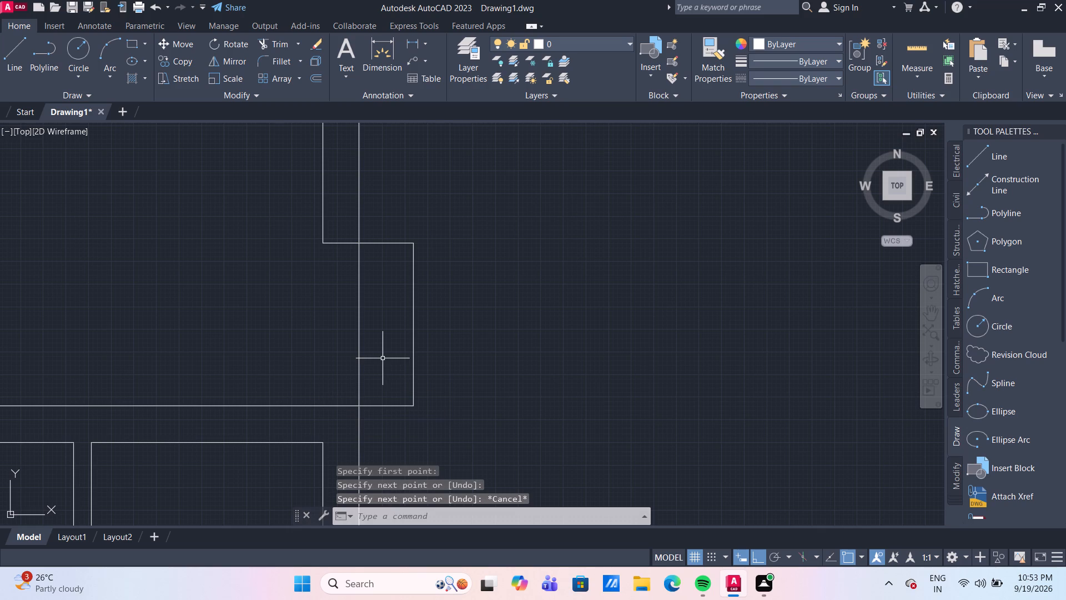
Offset the vertical line across the opening 15 outward into the projection.
key("o")
key("Return")
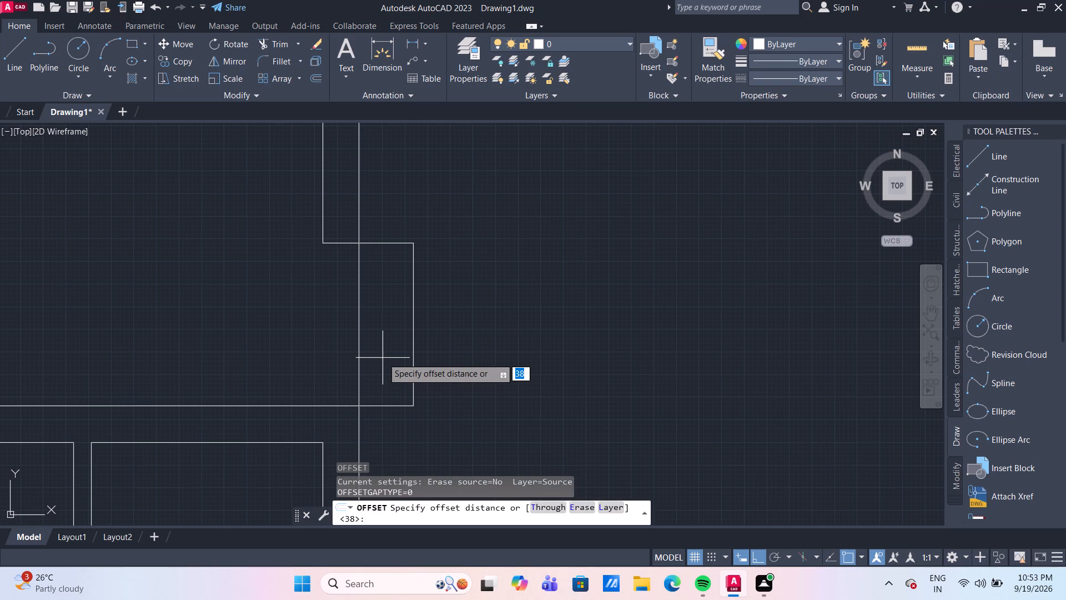
left_click(556, 509)
left_click(356, 327)
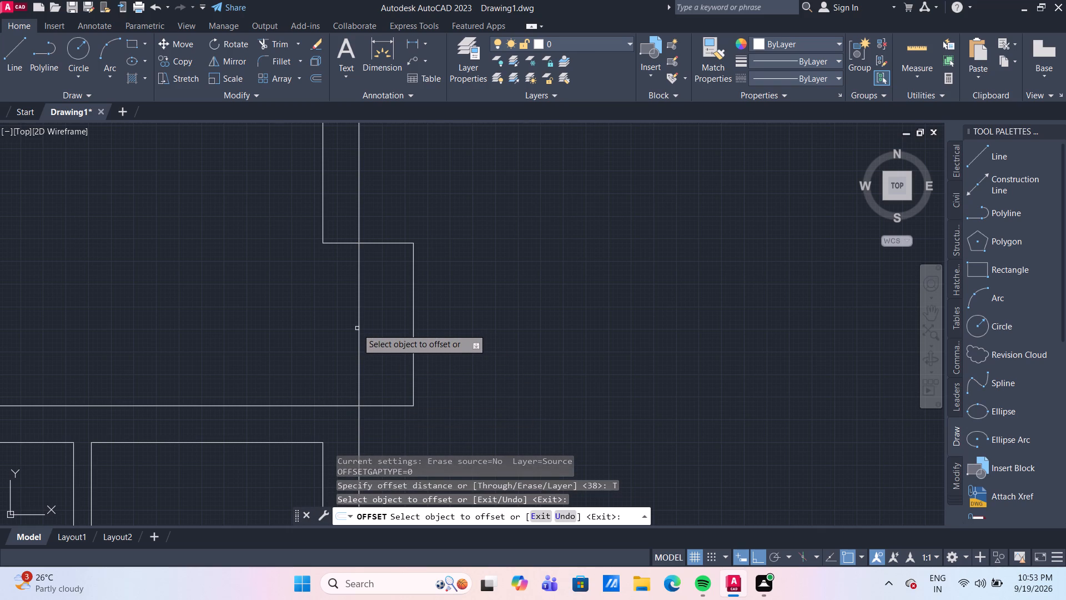
left_click(360, 331)
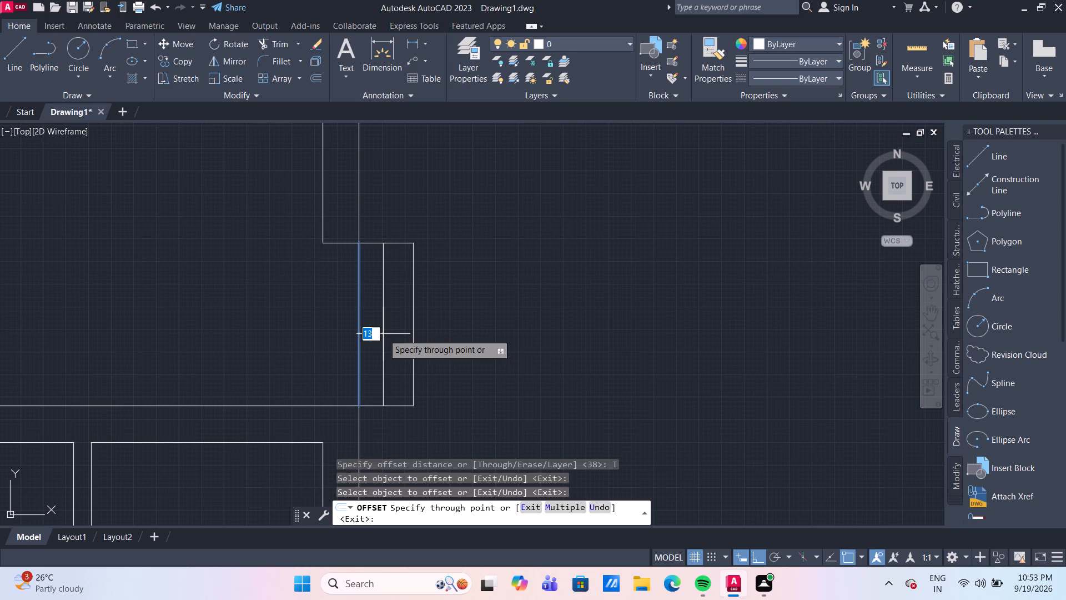
type("15")
key("Return")
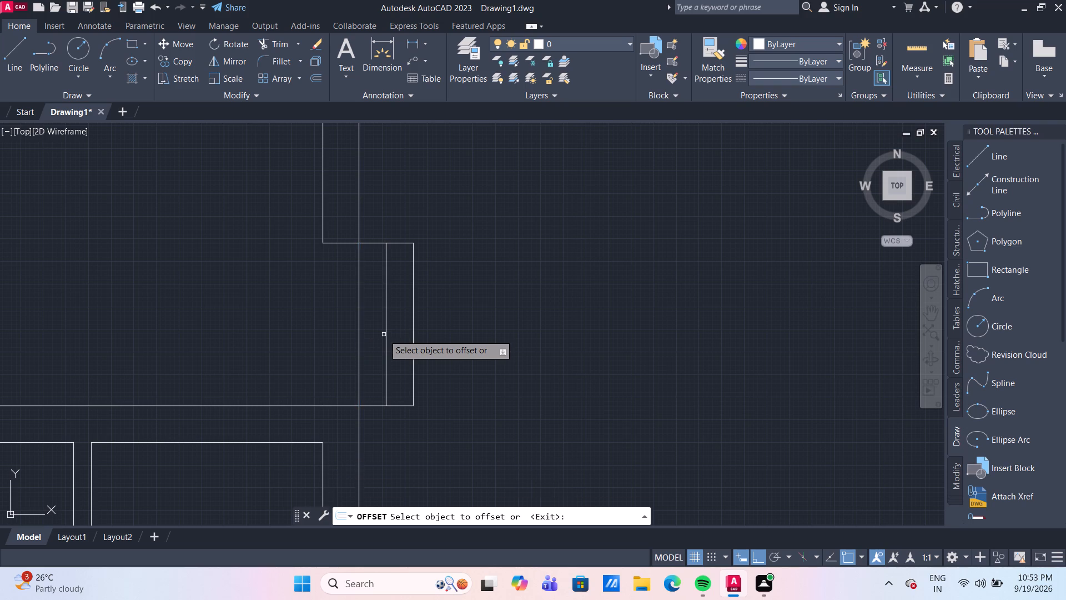
scroll(624, 301, "down", 2)
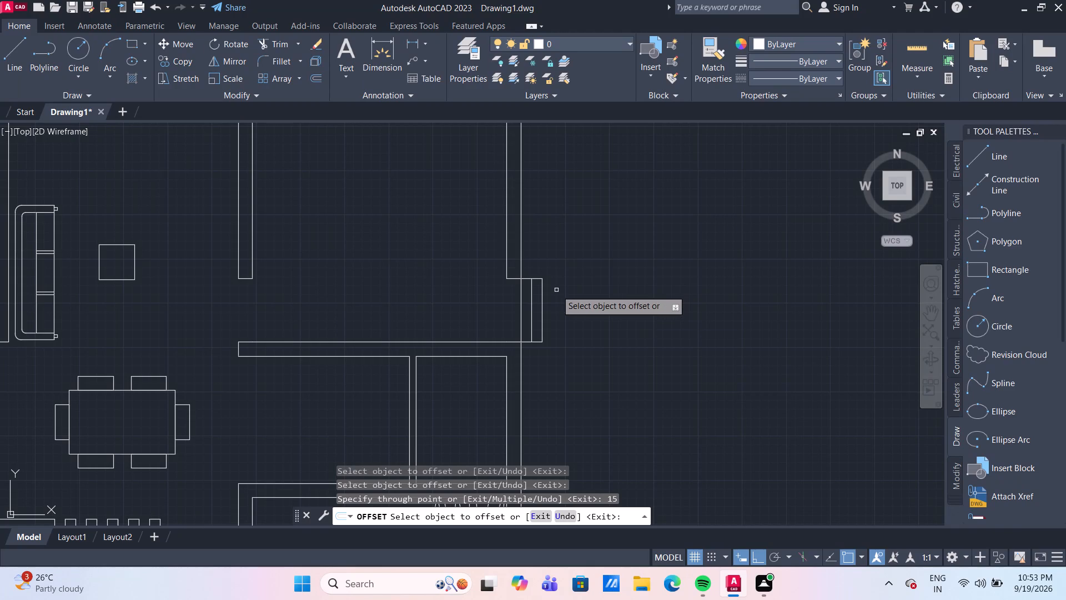
key("Escape")
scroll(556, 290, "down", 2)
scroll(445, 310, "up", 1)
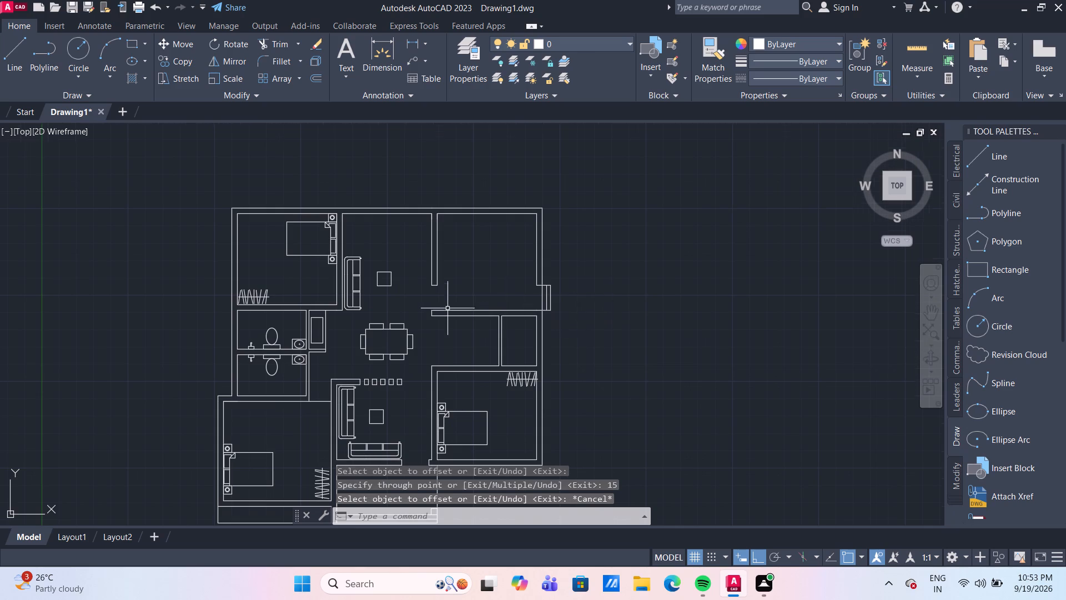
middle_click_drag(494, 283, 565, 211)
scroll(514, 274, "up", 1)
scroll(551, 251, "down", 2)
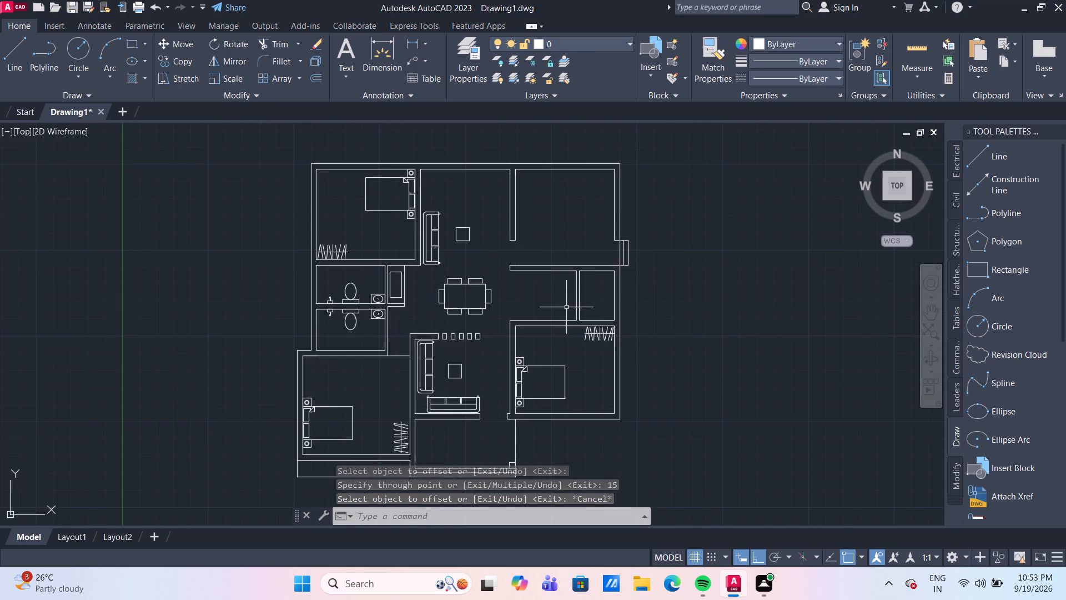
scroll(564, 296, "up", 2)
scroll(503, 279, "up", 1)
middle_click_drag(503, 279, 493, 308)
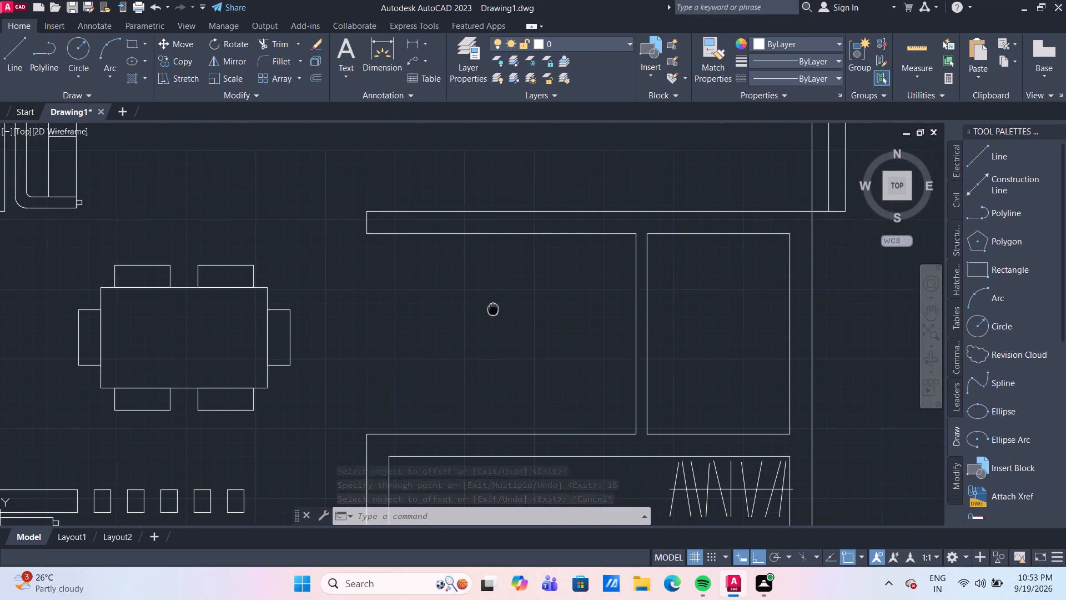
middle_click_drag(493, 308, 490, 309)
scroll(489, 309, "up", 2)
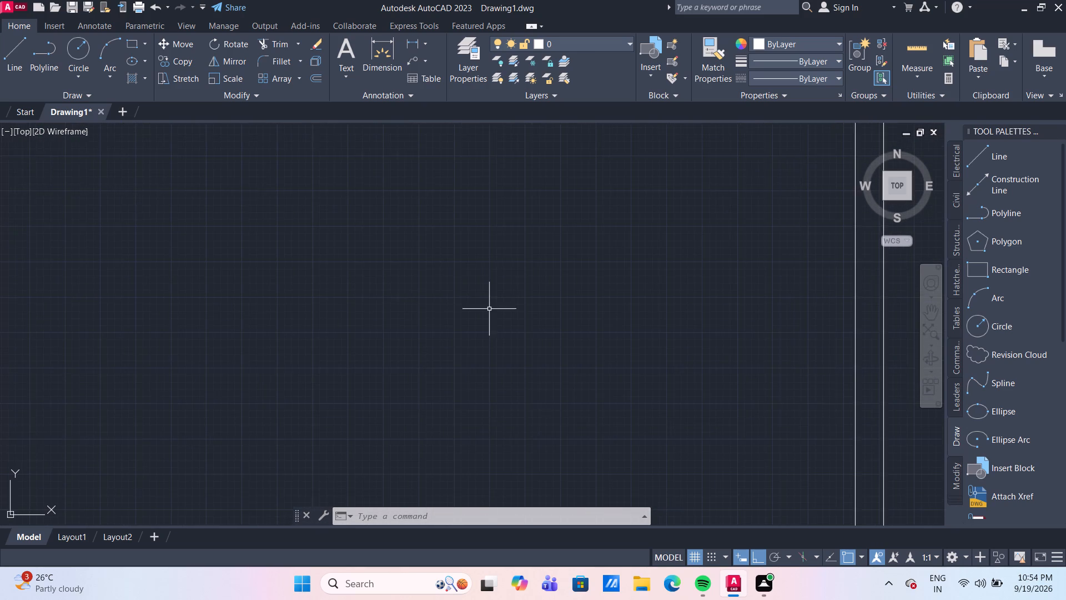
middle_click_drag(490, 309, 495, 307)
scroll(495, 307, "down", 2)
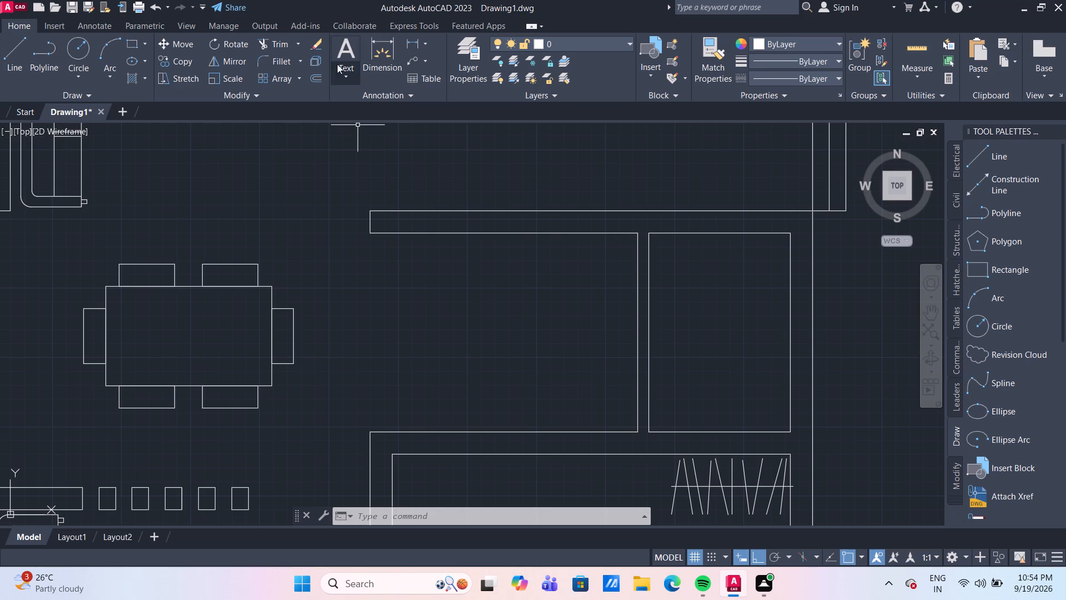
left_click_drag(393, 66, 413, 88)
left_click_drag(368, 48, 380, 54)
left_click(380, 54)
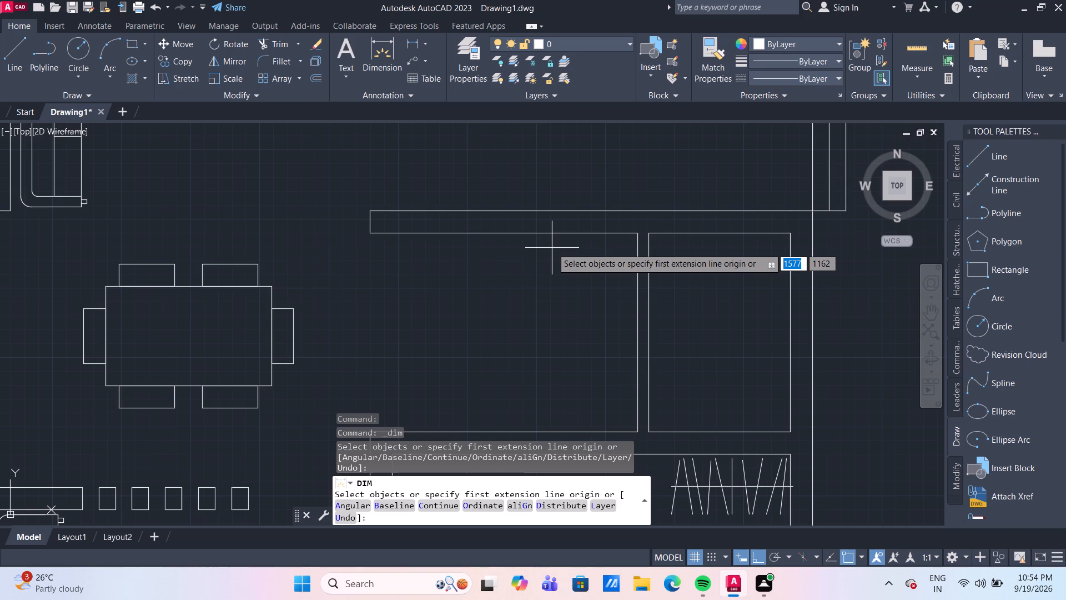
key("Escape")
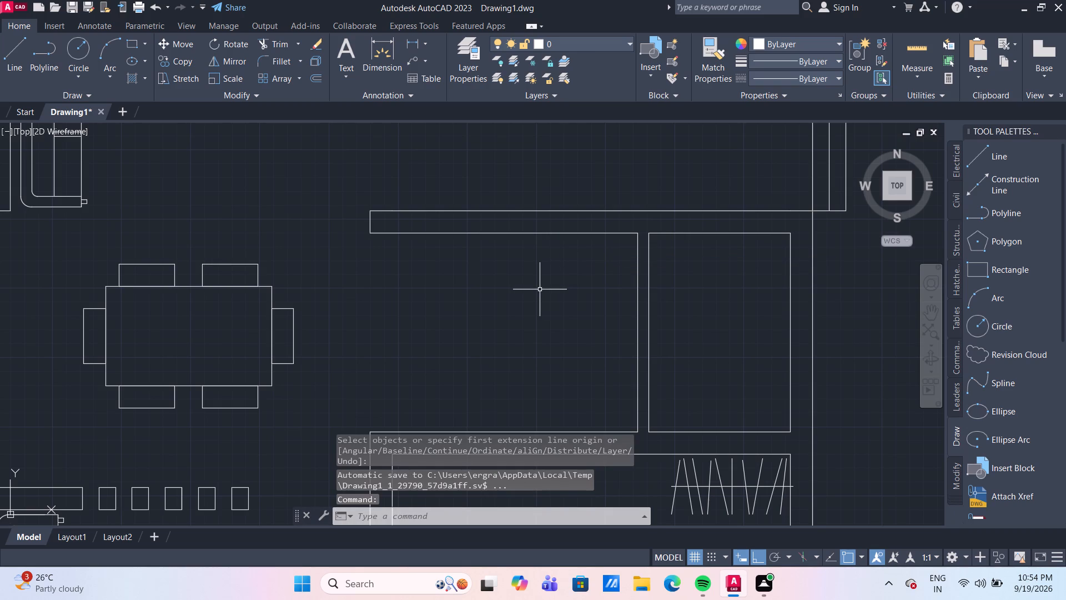
Offset the right inner wall line of the open room beside the dining set 230 toward the dining set.
scroll(601, 299, "down", 1)
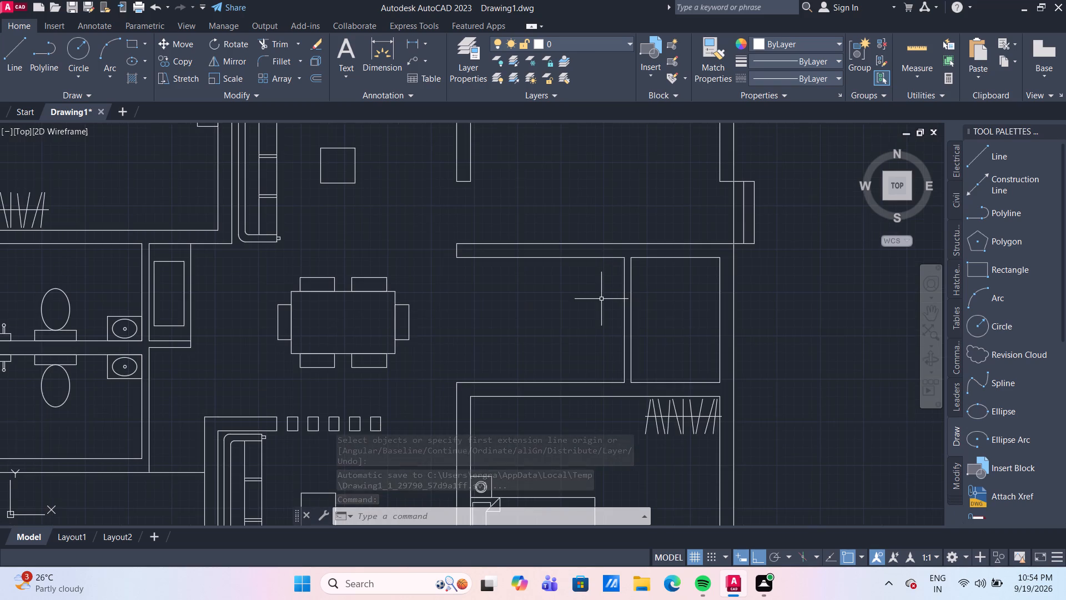
middle_click_drag(601, 299, 576, 263)
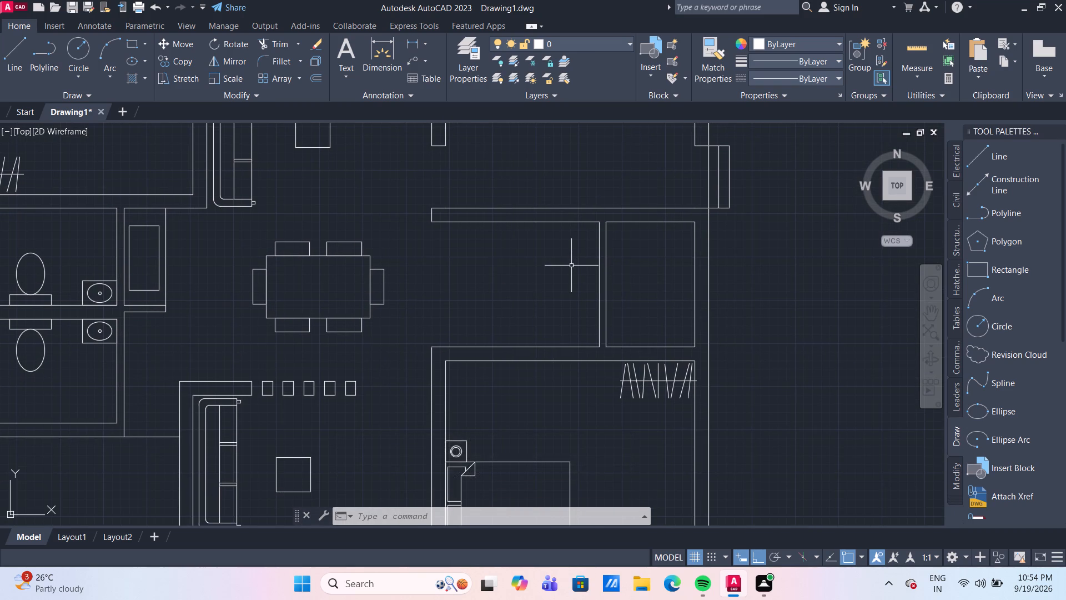
key("o")
key("Return")
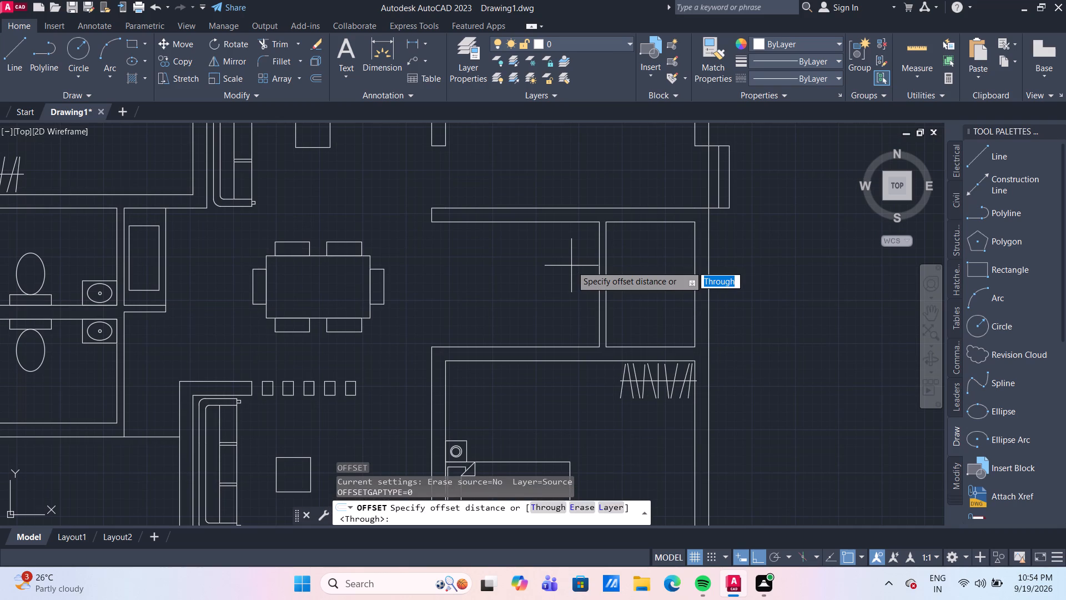
key("Return")
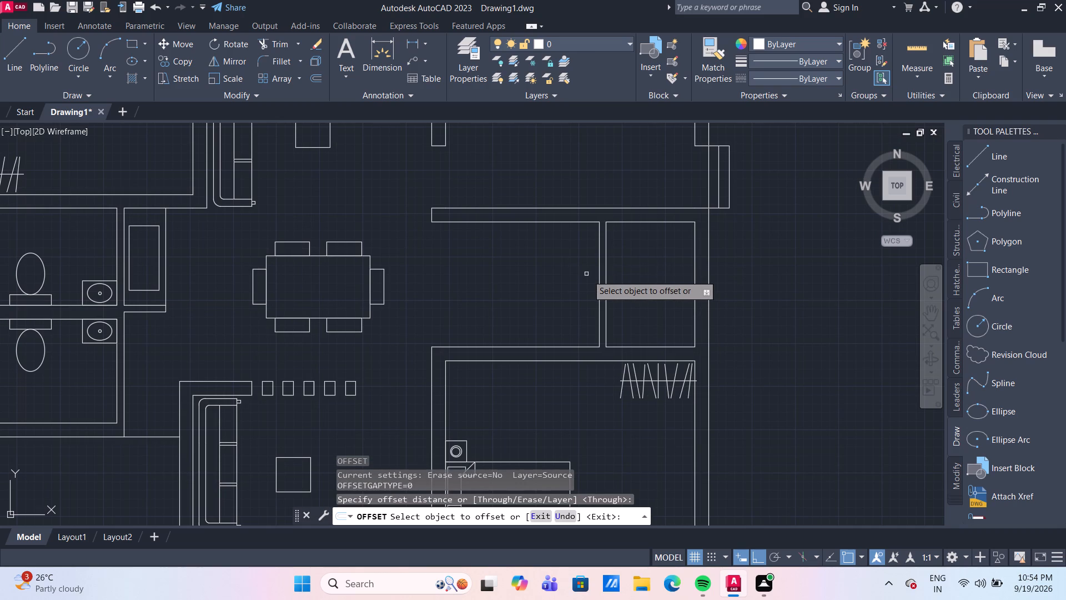
left_click(600, 280)
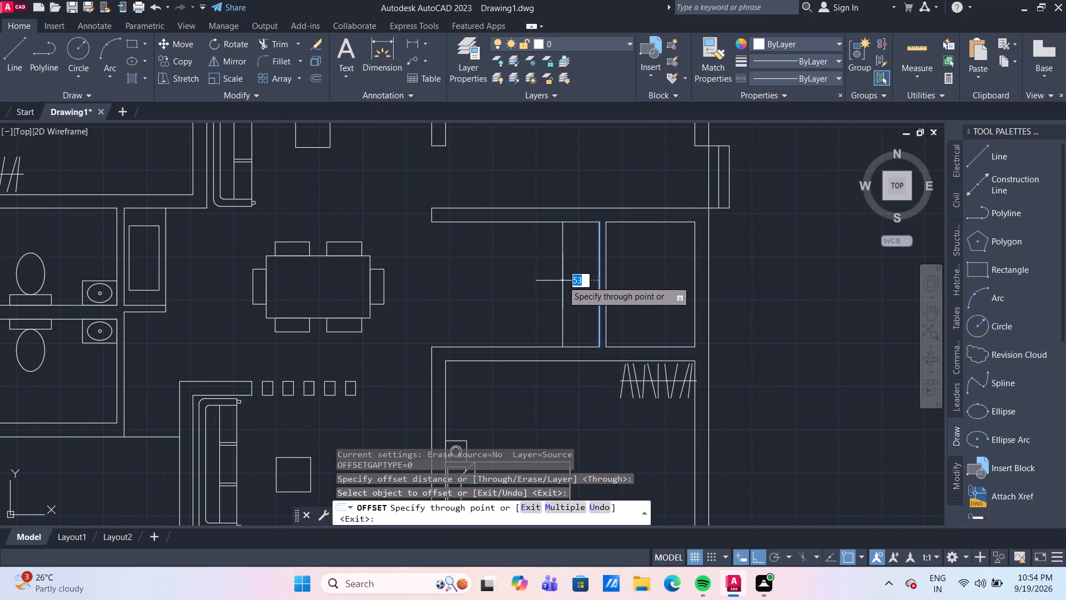
type("230")
key("Return")
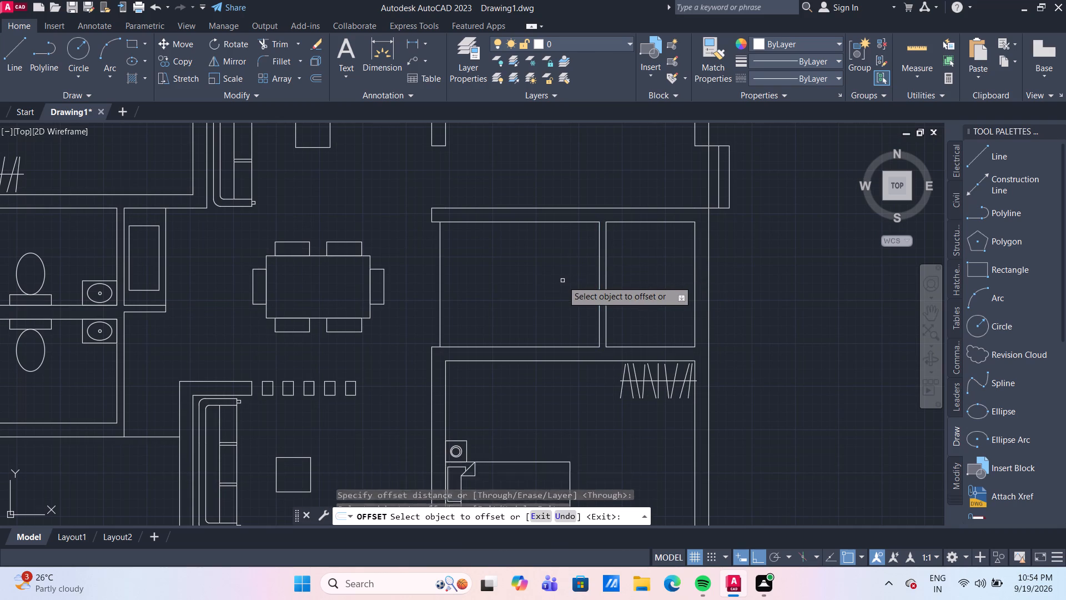
key("Escape")
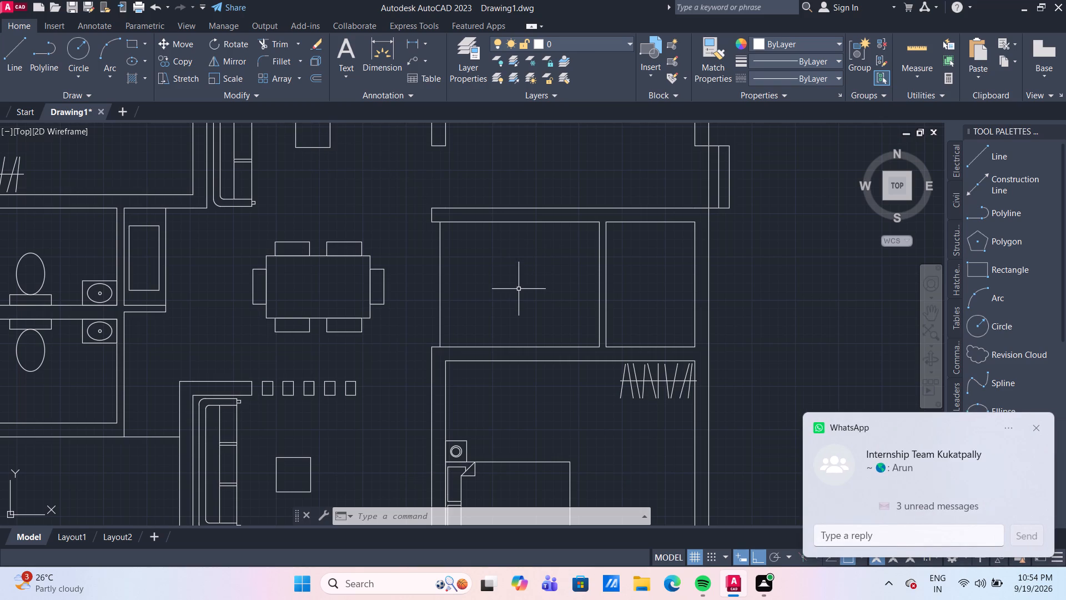
Offset the left vertical line of the room beside the dining set repeatedly by 23, adding nine evenly spaced lines toward the inner wall line.
key("o")
key("Return")
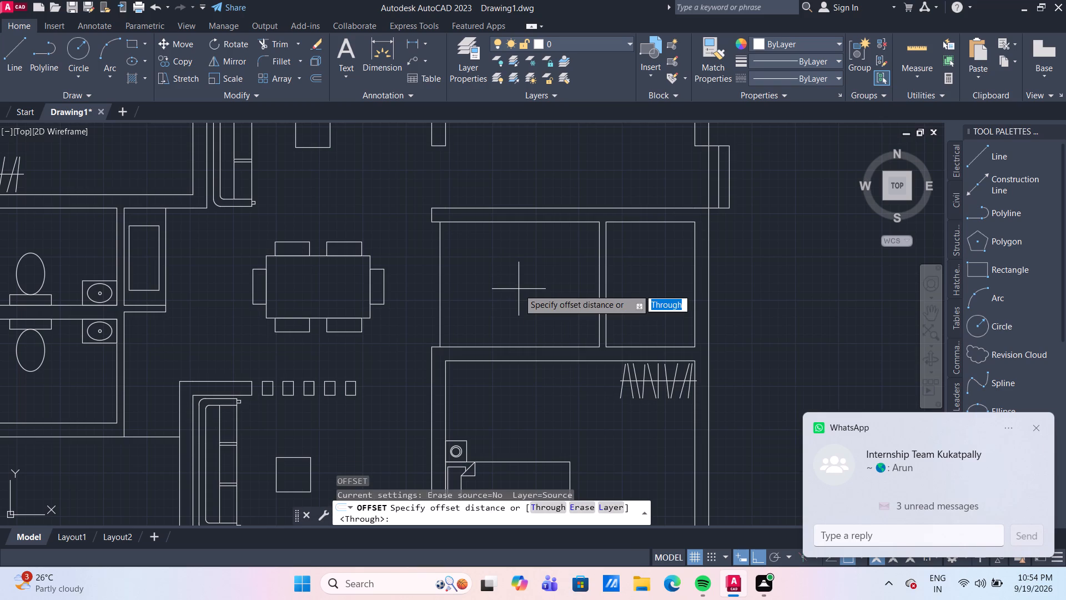
type("23")
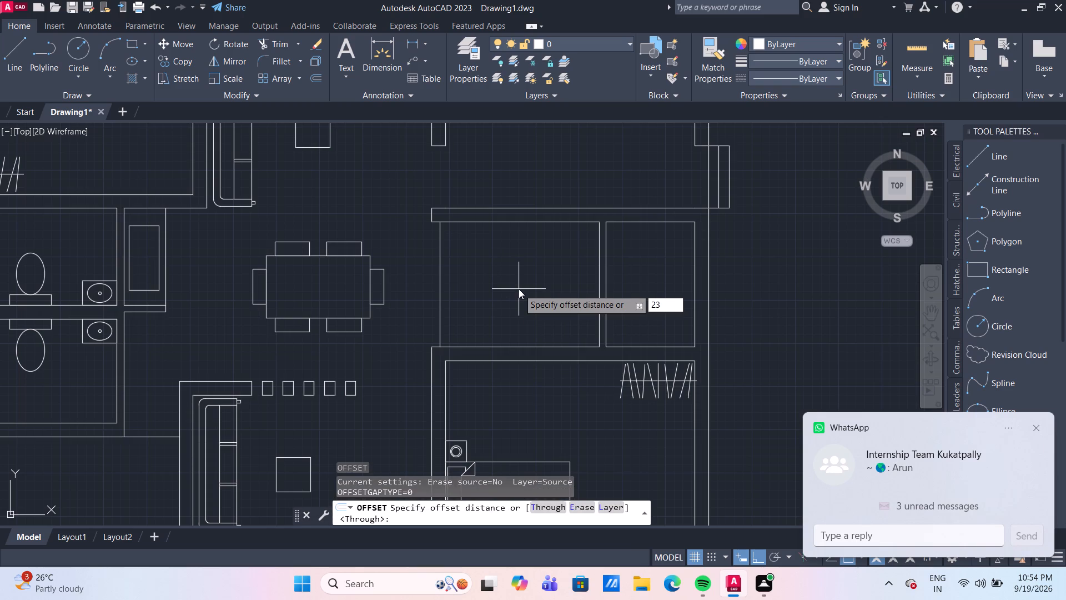
key("Return")
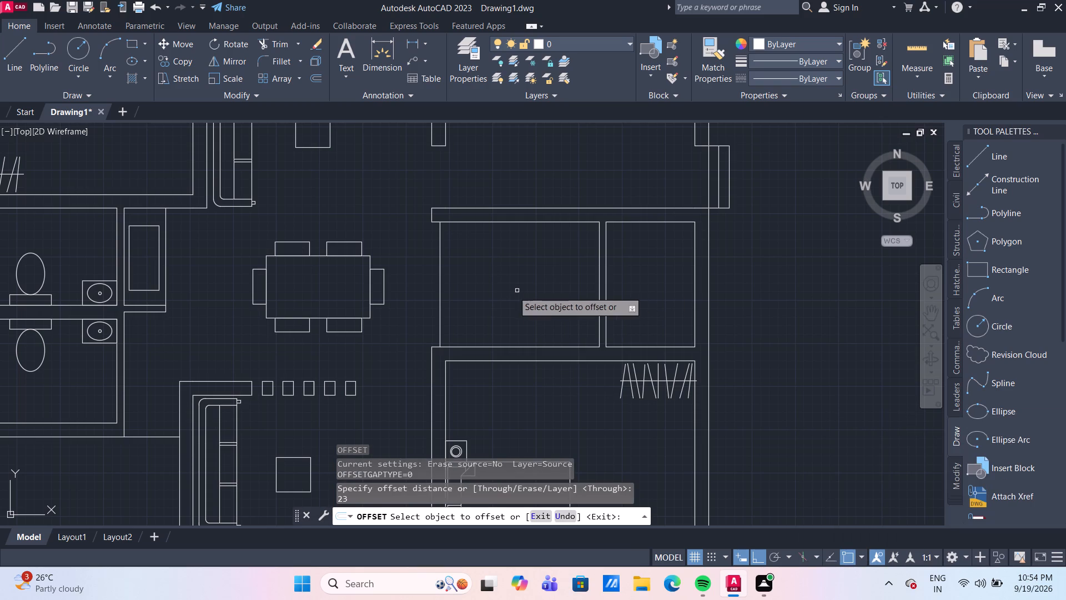
left_click(439, 298)
left_click(469, 304)
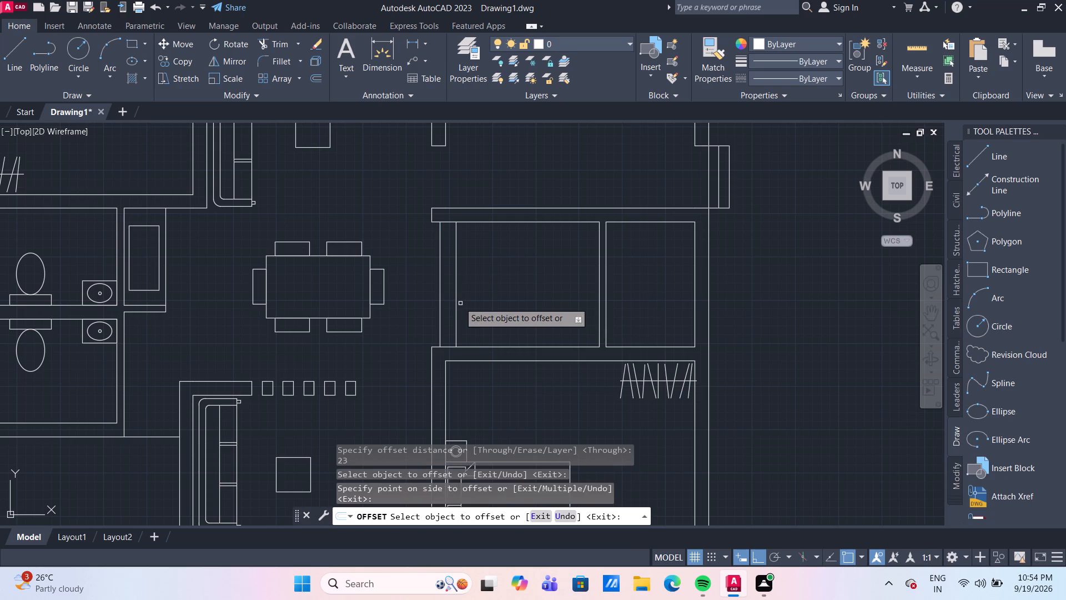
left_click_drag(455, 301, 462, 301)
left_click(505, 308)
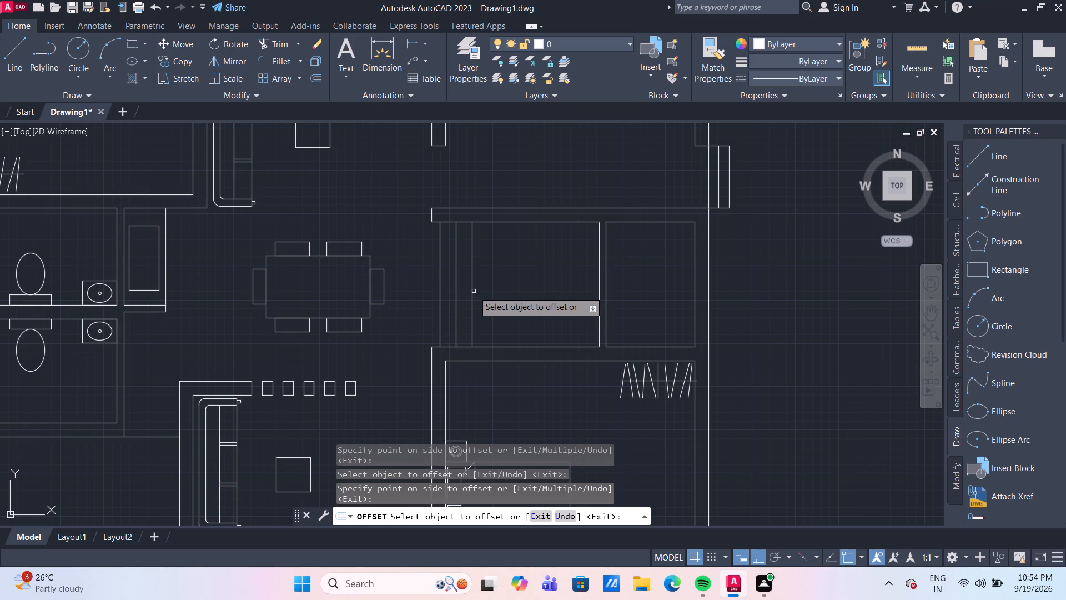
left_click(472, 289)
left_click(548, 307)
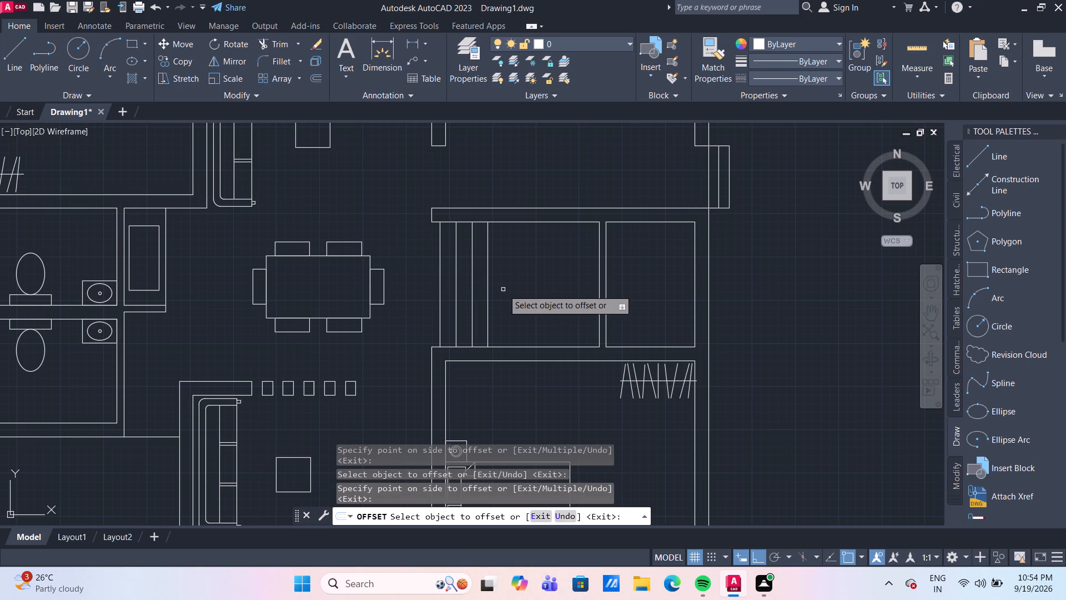
left_click(487, 283)
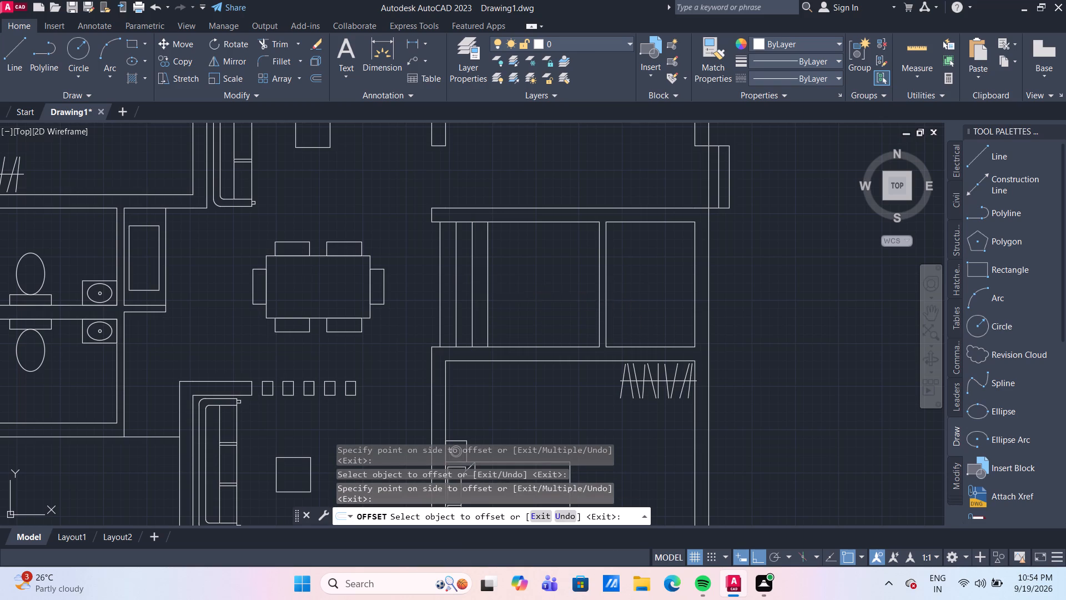
left_click(534, 292)
left_click_drag(505, 289, 526, 289)
left_click(567, 289)
left_click(519, 289)
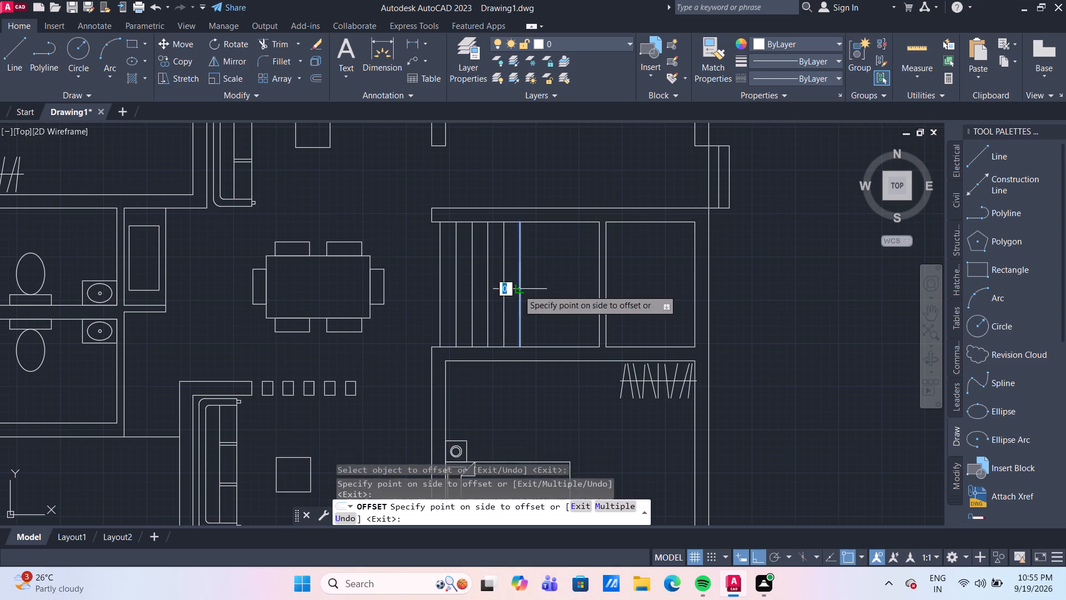
left_click(565, 291)
left_click(534, 290)
left_click_drag(575, 290, 571, 289)
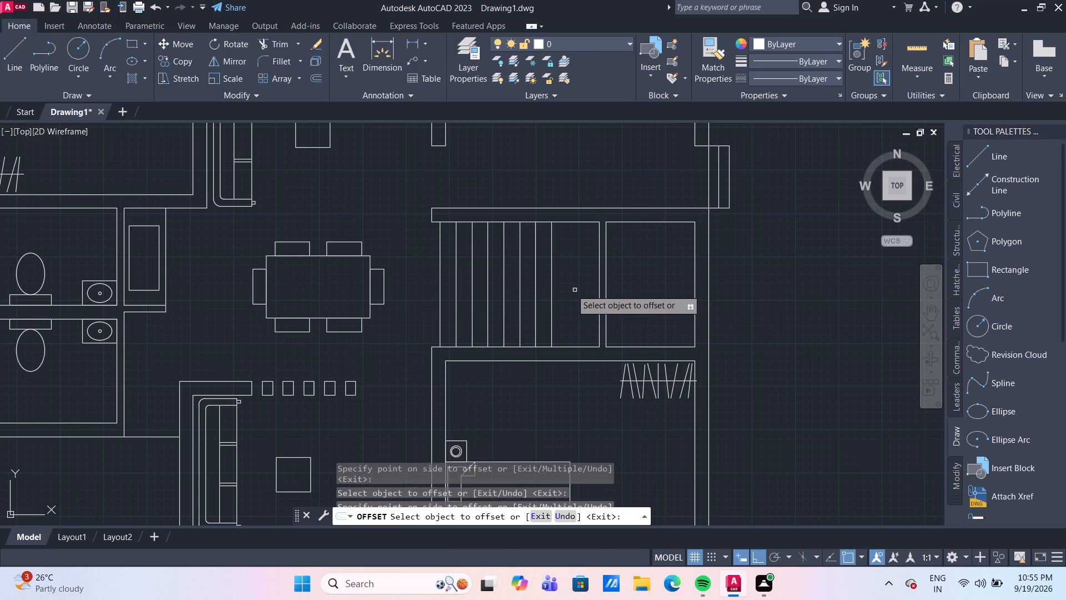
left_click_drag(571, 289, 567, 289)
left_click(552, 286)
left_click_drag(582, 291, 571, 290)
left_click_drag(567, 289, 585, 288)
left_click(586, 288)
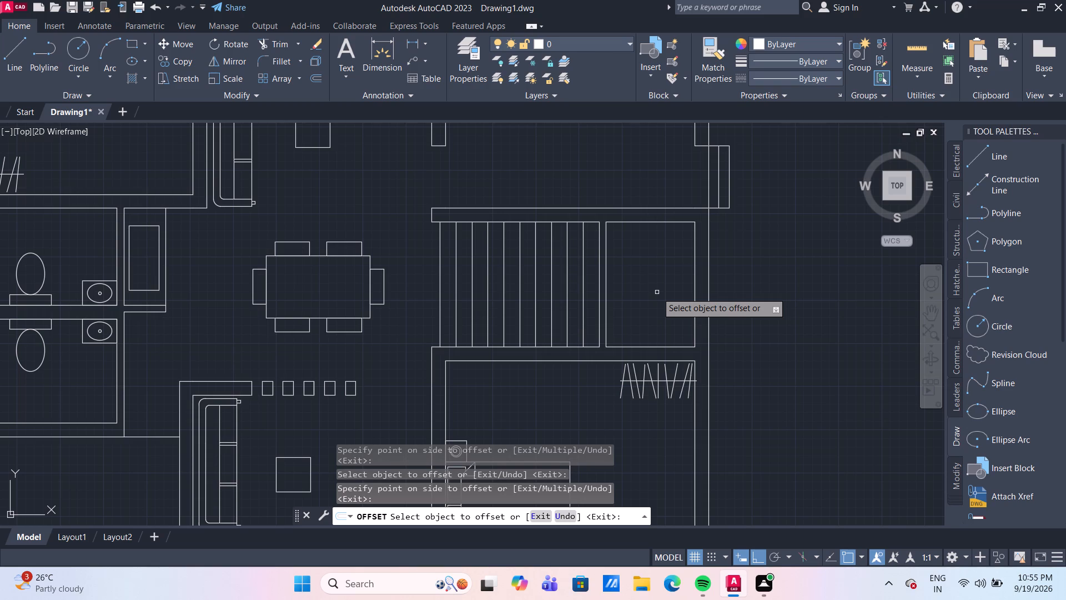
key("Escape")
Draw a 10 long horizontal line joining the lower ends of the two closely spaced vertical lines beside the parallel lines.
scroll(622, 332, "up", 2)
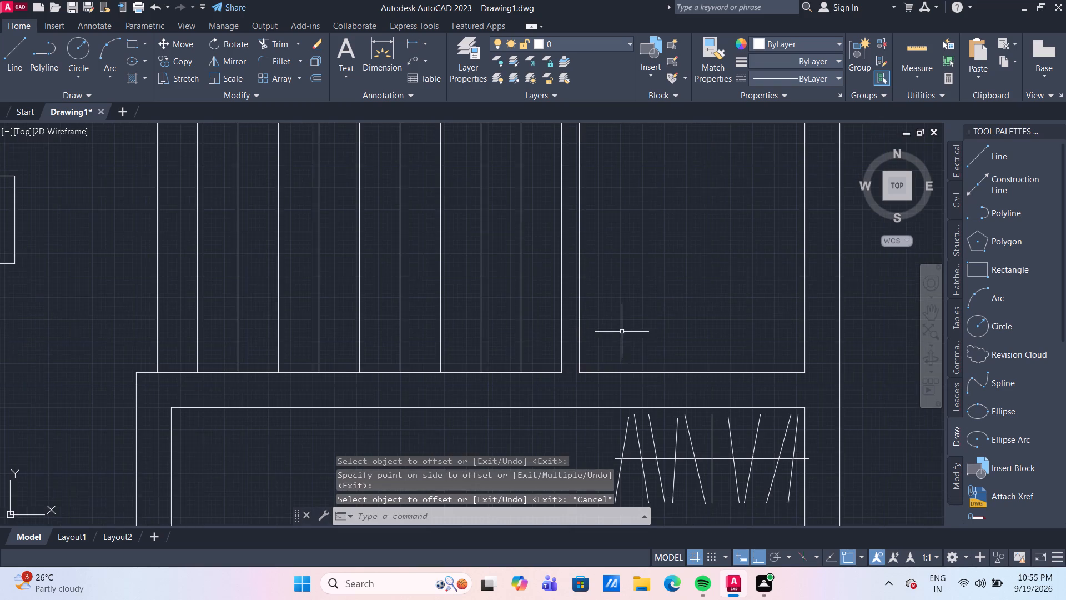
middle_click_drag(622, 329, 618, 301)
left_click_drag(12, 53, 24, 64)
left_click(560, 346)
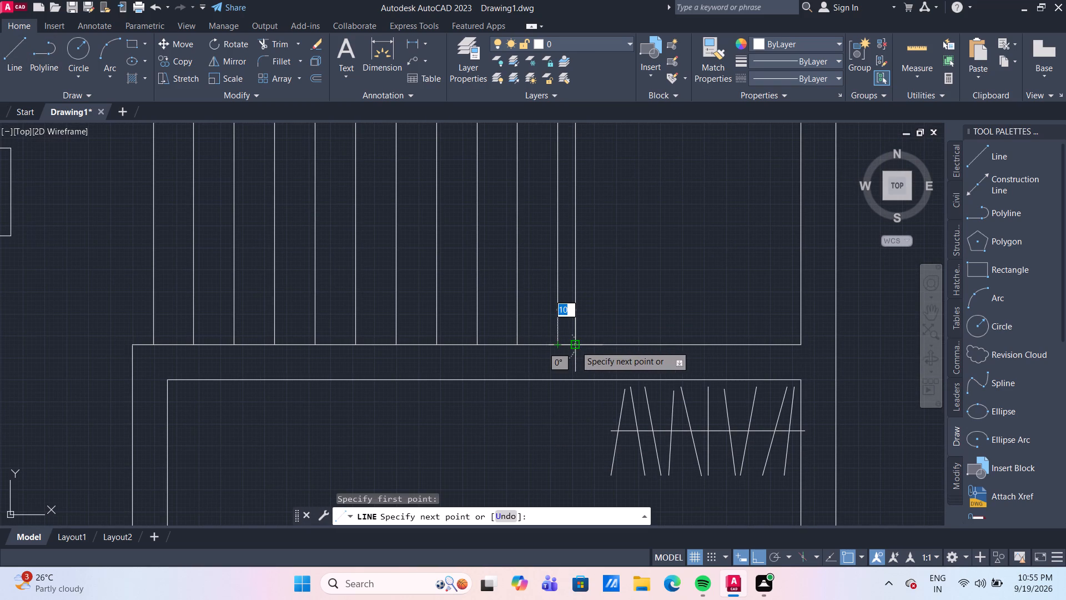
left_click(575, 346)
key("Escape")
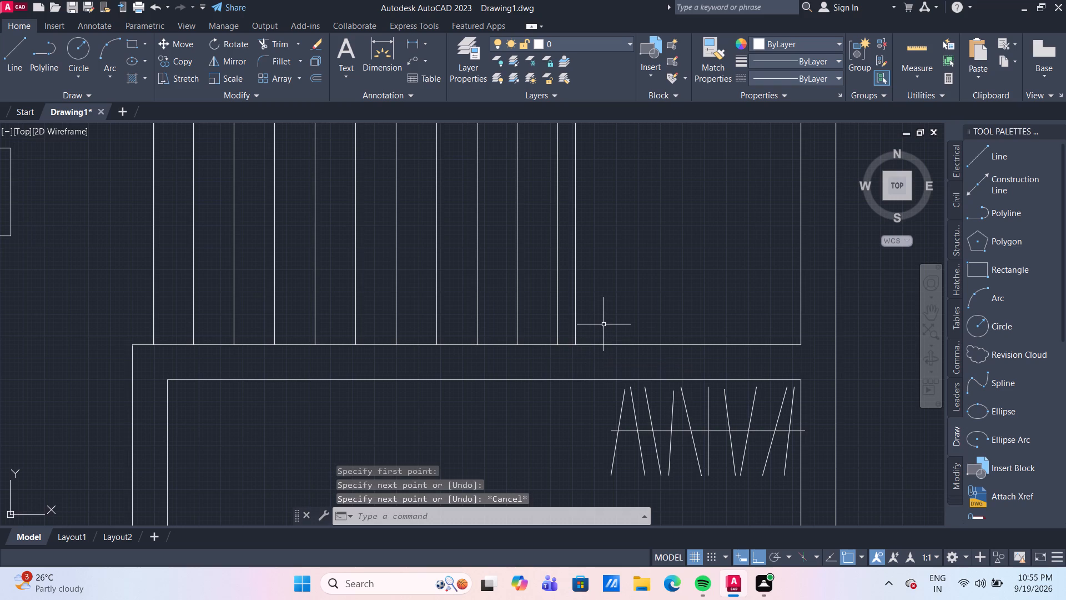
Offset the short closing line 75 upward between the two closely spaced vertical lines.
key("o")
key("Return")
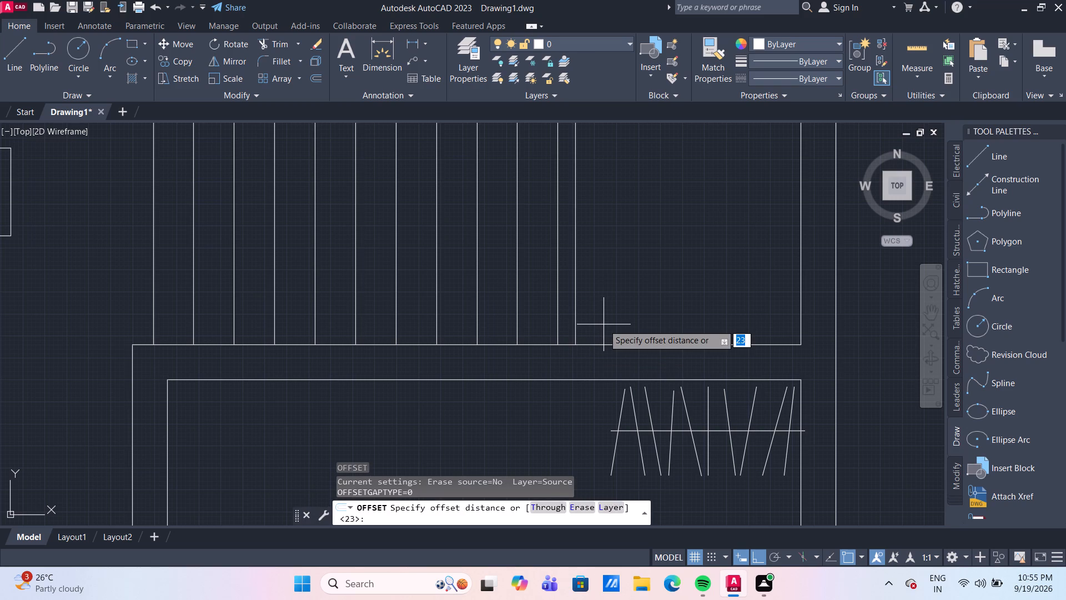
left_click(553, 507)
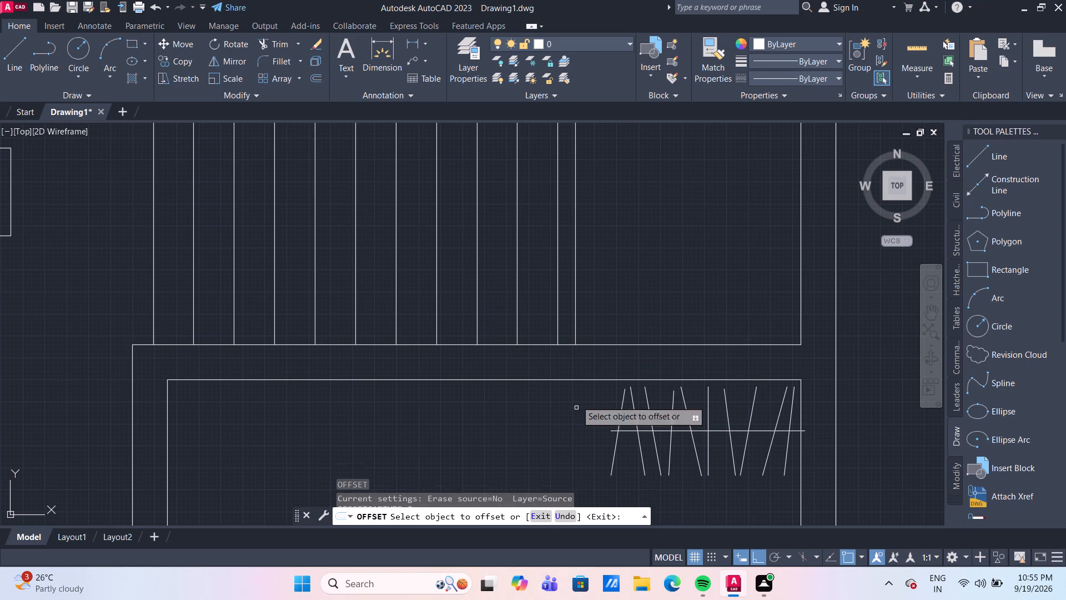
left_click(567, 344)
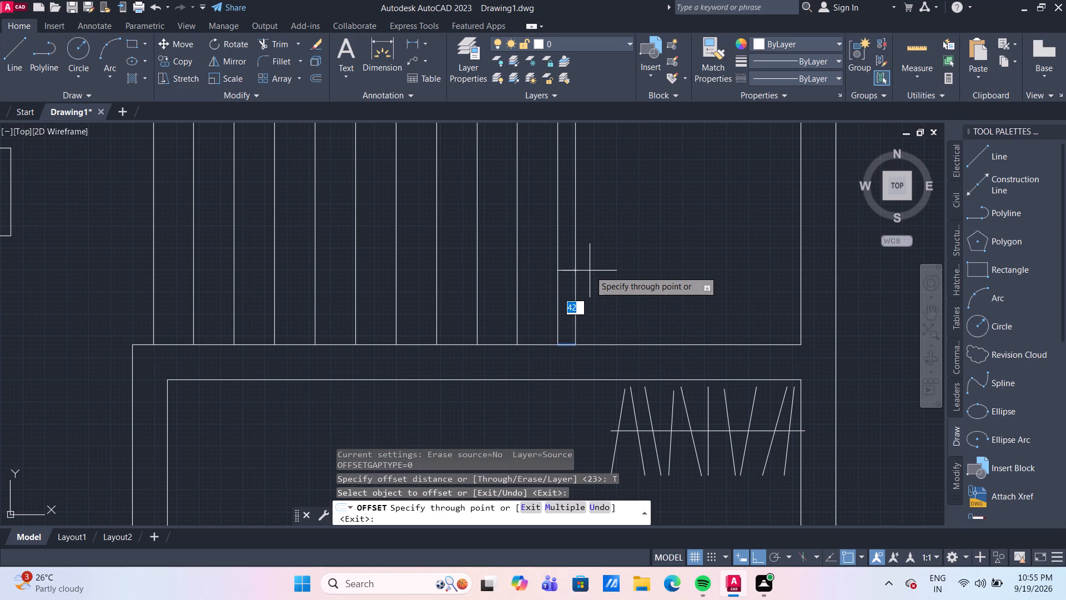
type("75")
key("Return")
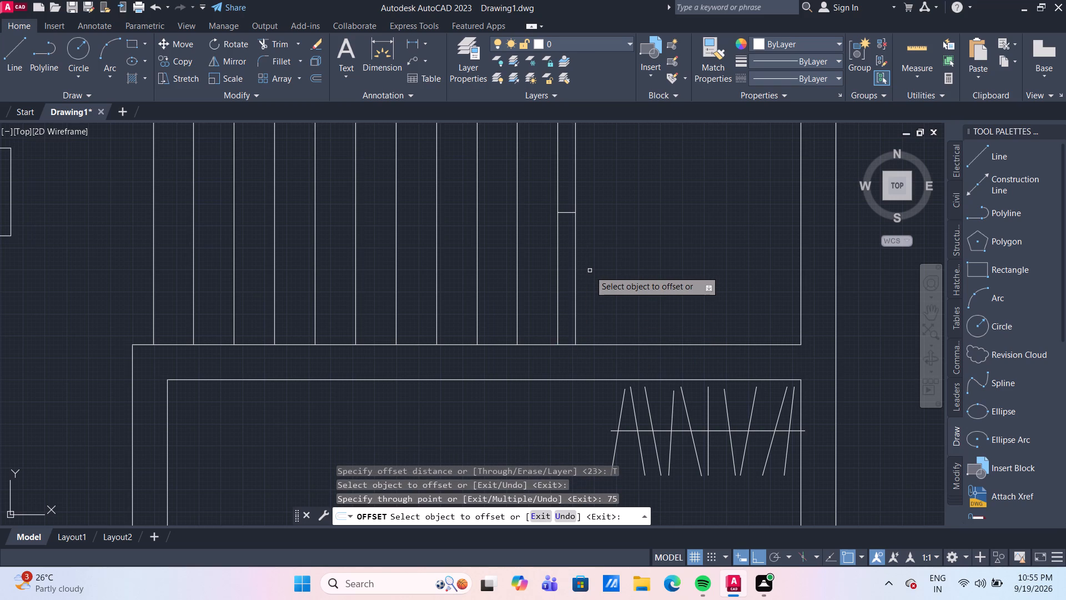
key("Escape")
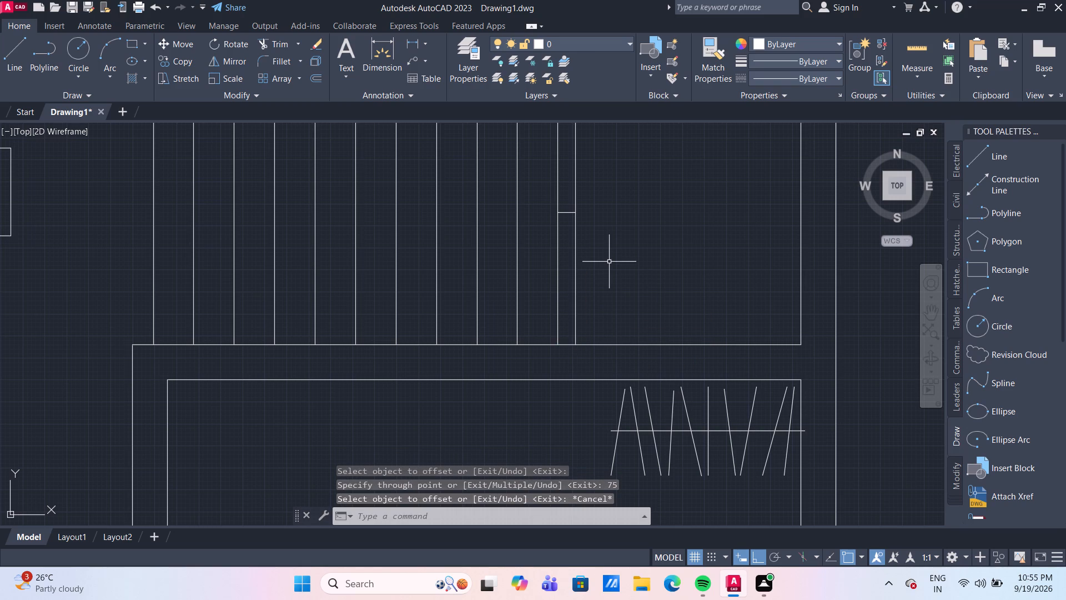
Stretch the offset short line's left end 230 to the leftmost parallel line, so it crosses the whole set.
left_click(568, 212)
left_click(559, 212)
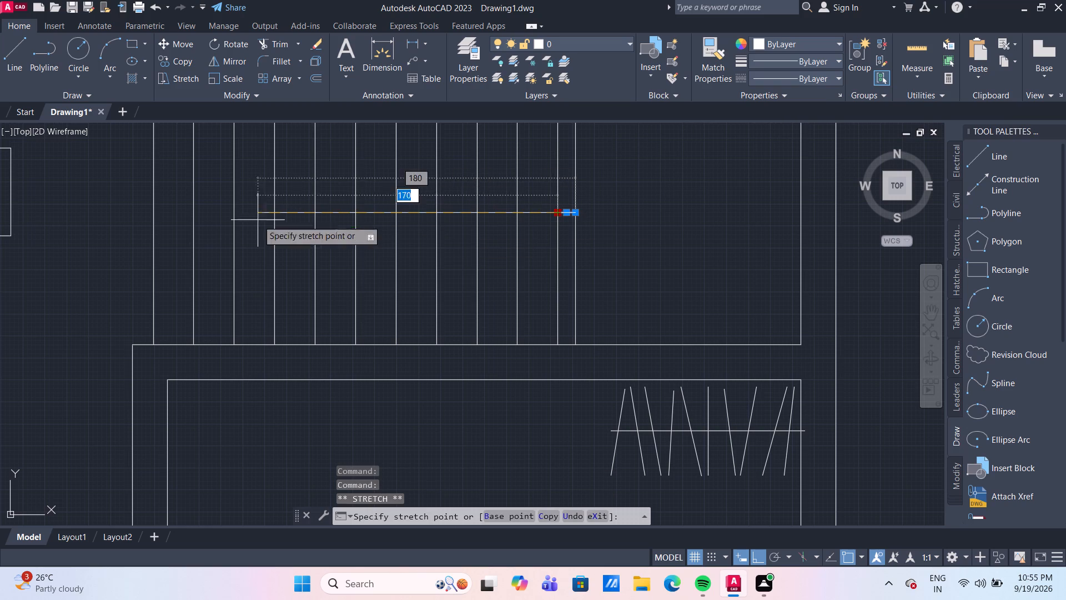
left_click(153, 210)
key("Escape")
scroll(551, 285, "down", 1)
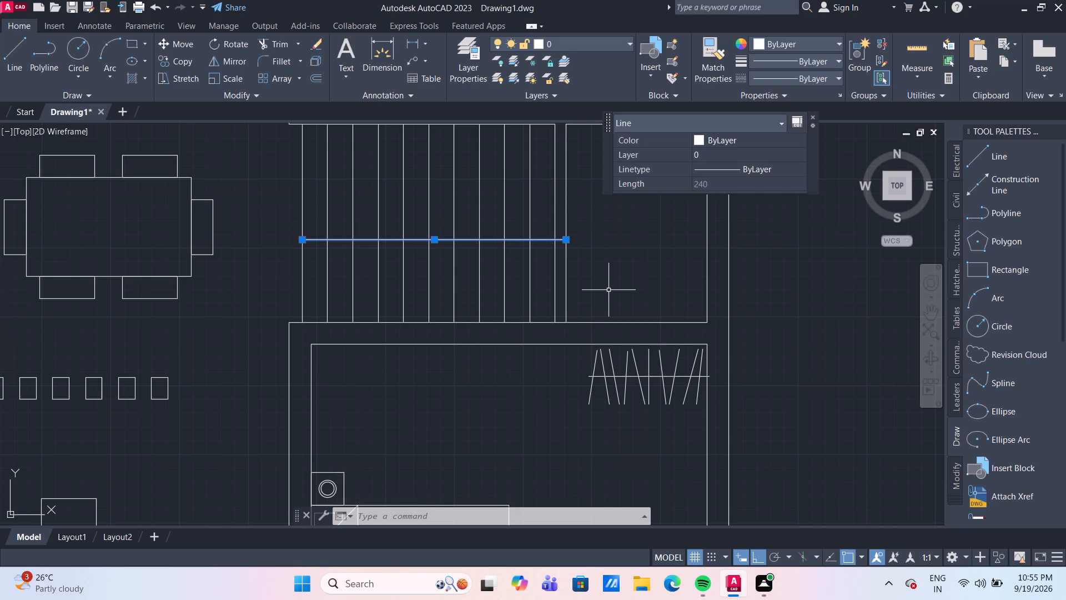
key("Escape")
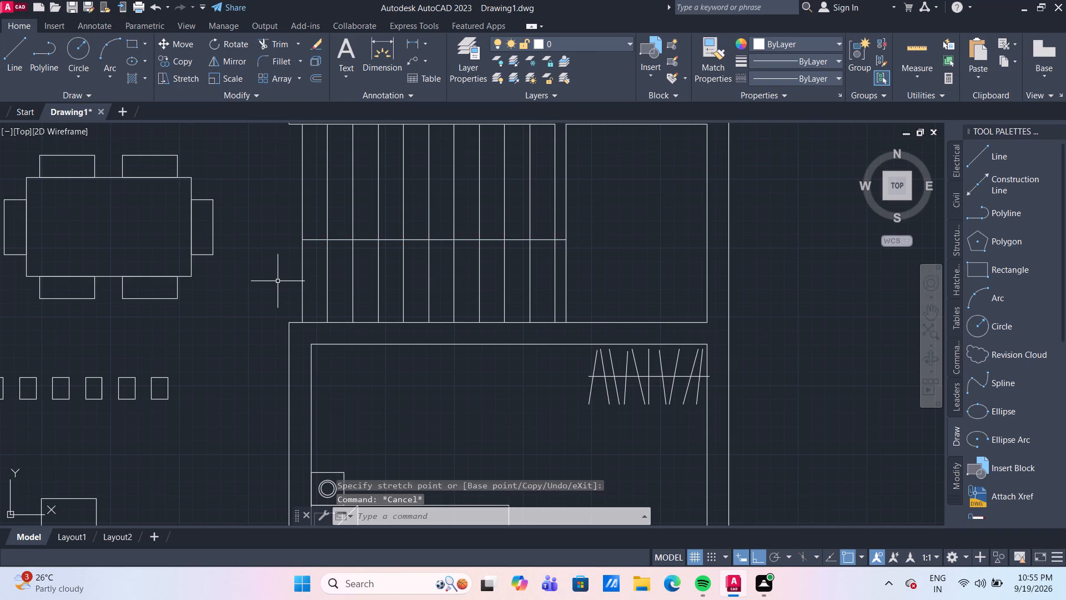
Trim away the parts of all the vertical lines that lie below the long horizontal line.
type("TR")
key("Return")
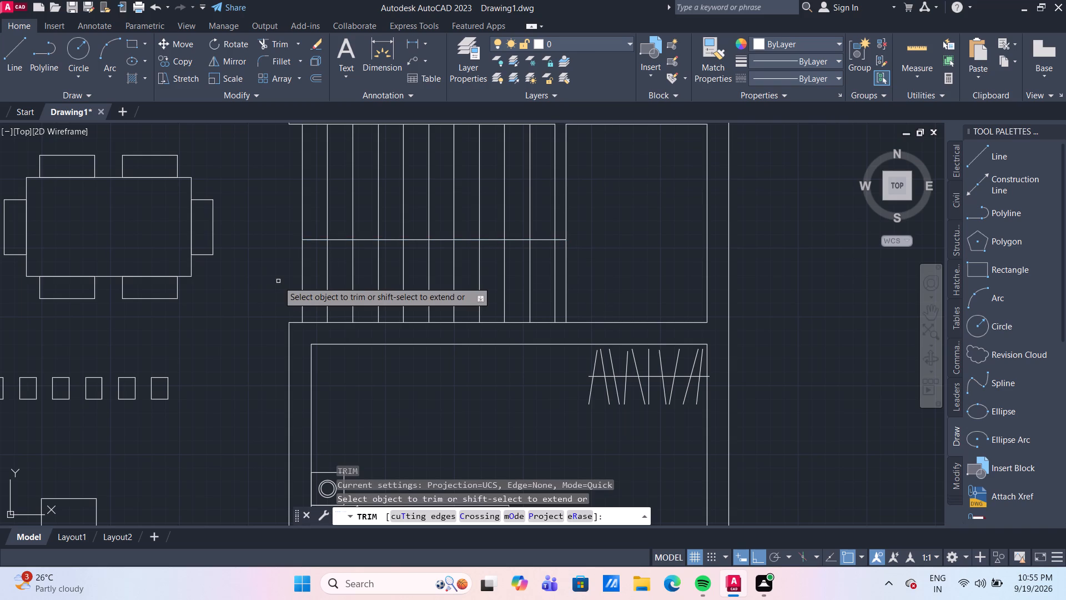
left_click(278, 281)
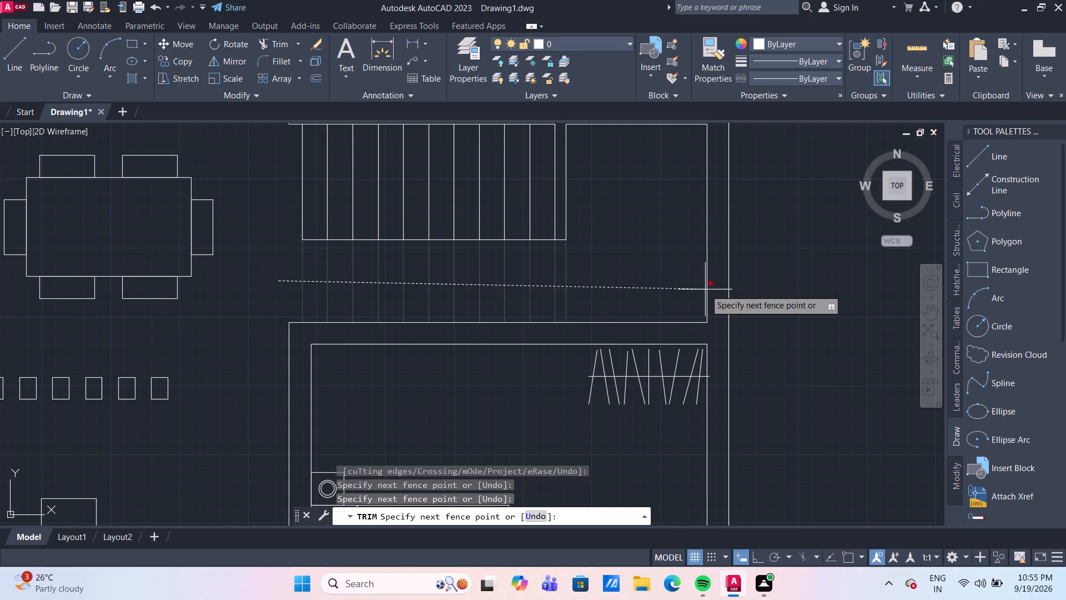
left_click(616, 278)
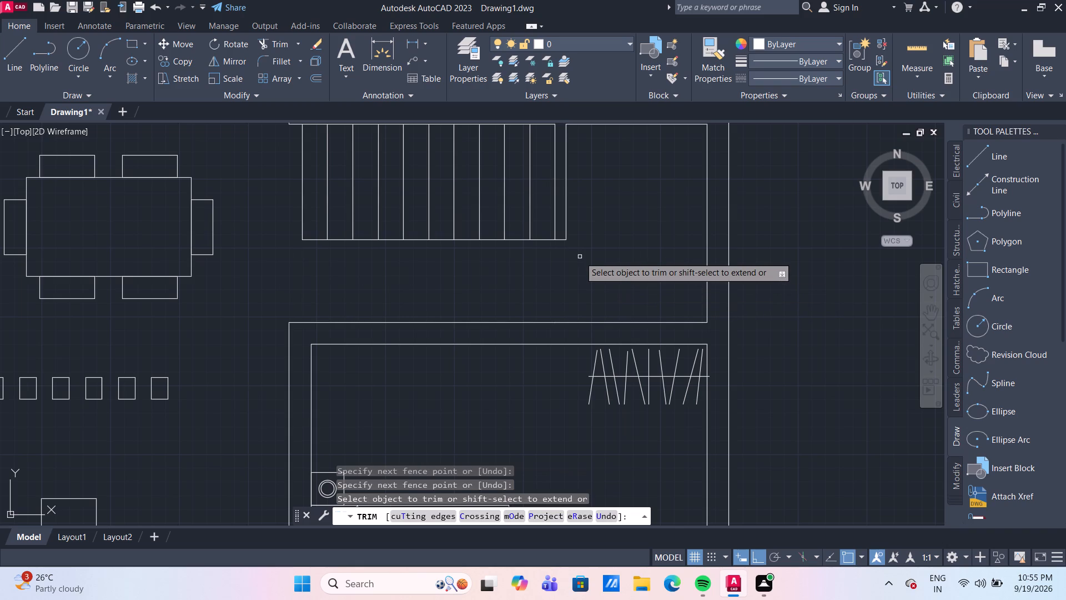
key("Escape")
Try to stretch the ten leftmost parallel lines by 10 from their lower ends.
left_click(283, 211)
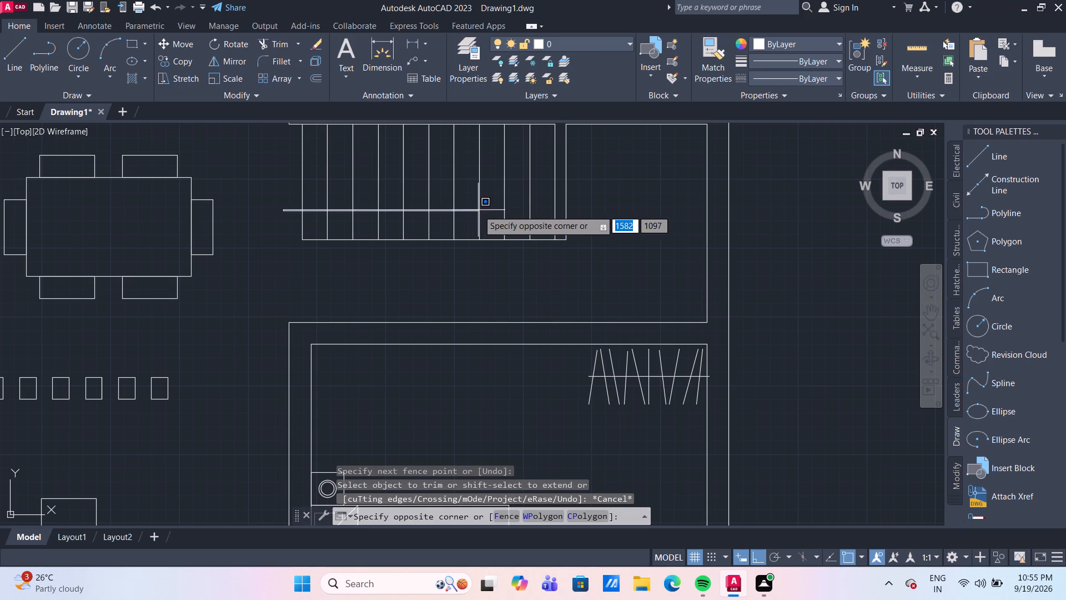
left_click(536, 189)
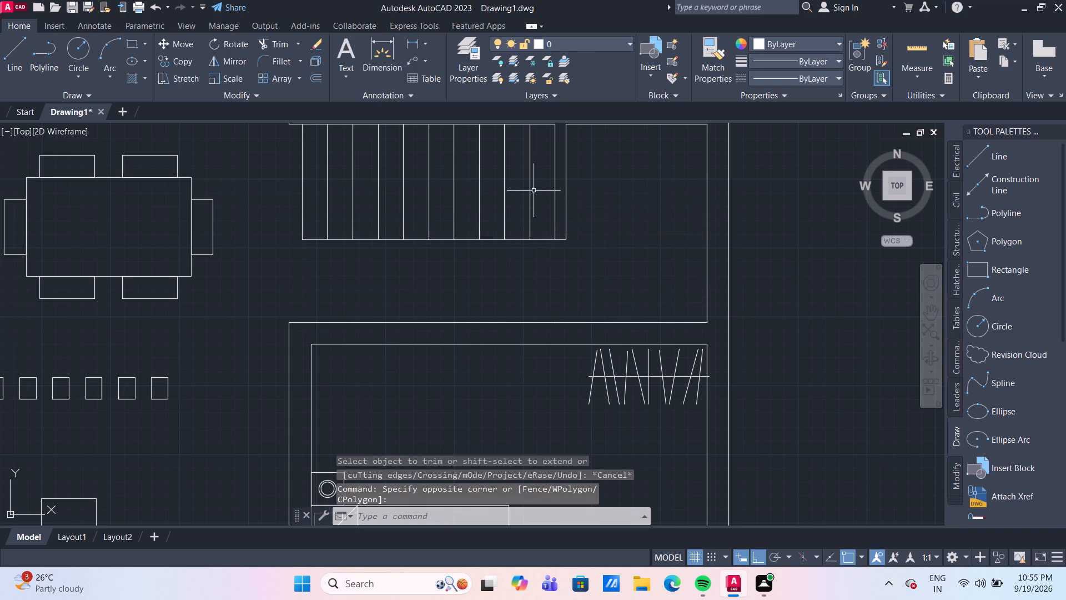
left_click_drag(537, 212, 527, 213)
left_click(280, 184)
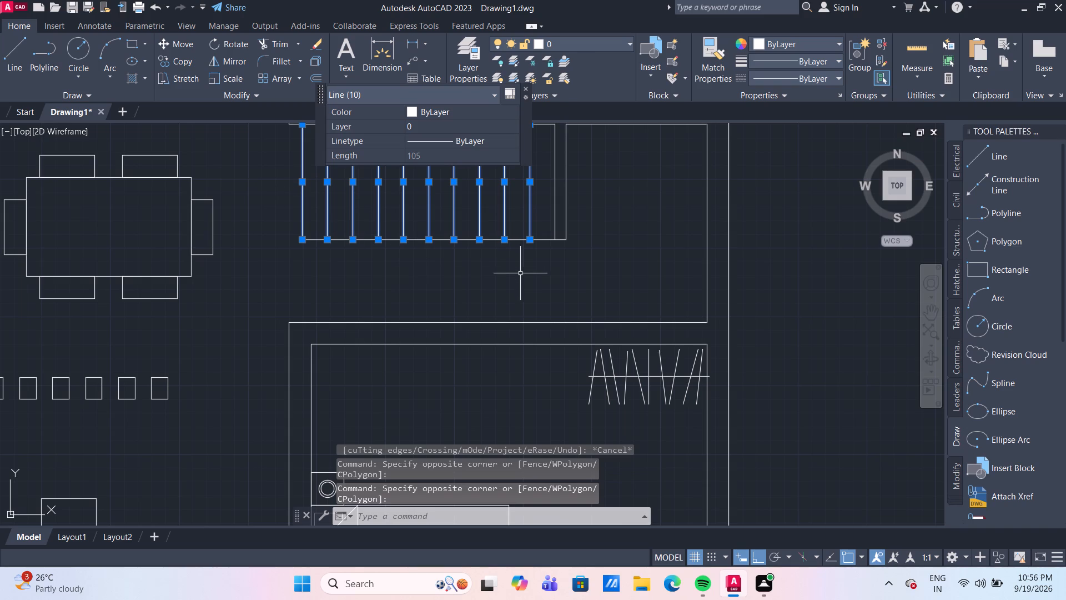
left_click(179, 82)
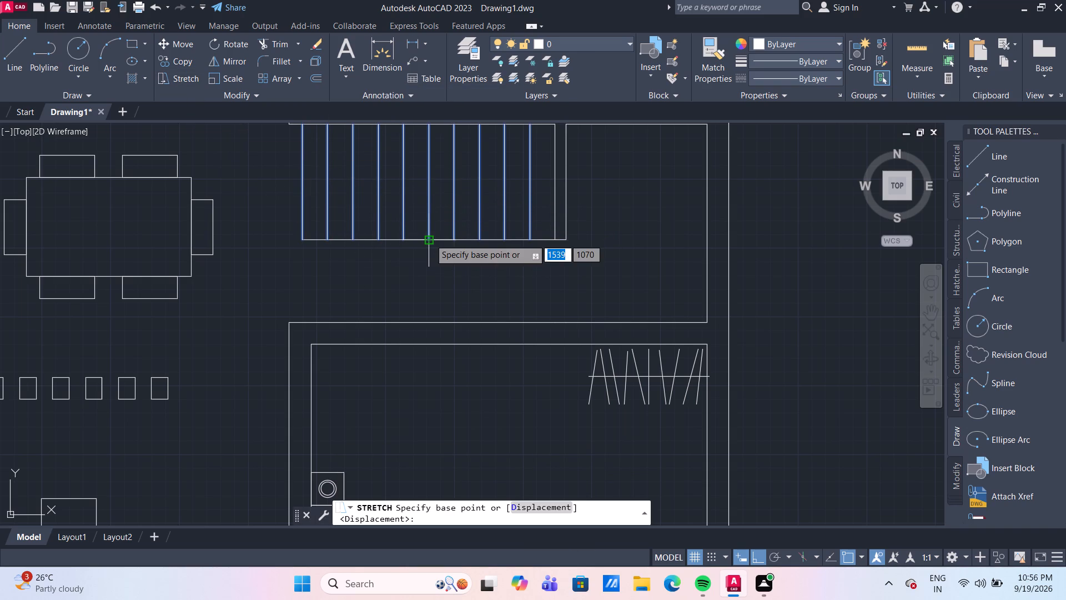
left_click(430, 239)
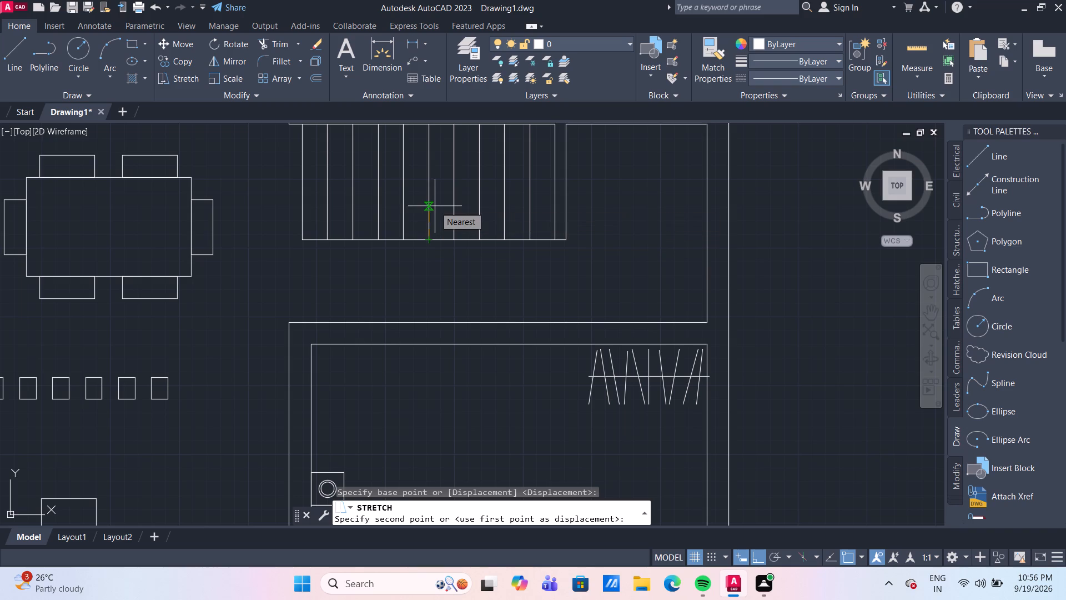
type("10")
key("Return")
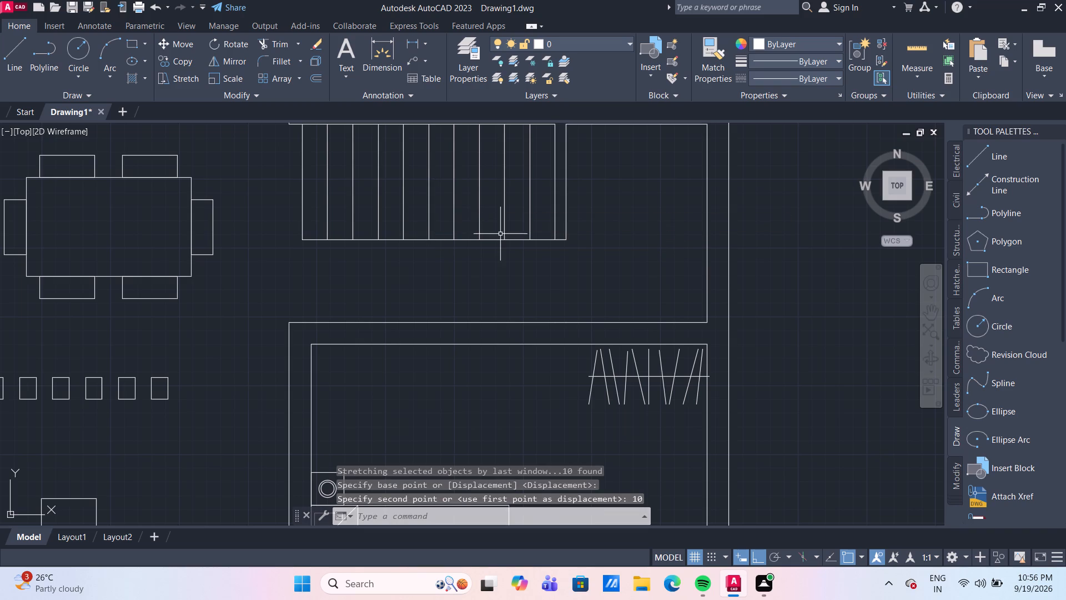
Erase the 240 long horizontal line along the lower ends of the parallel lines.
middle_click_drag(527, 233, 539, 282)
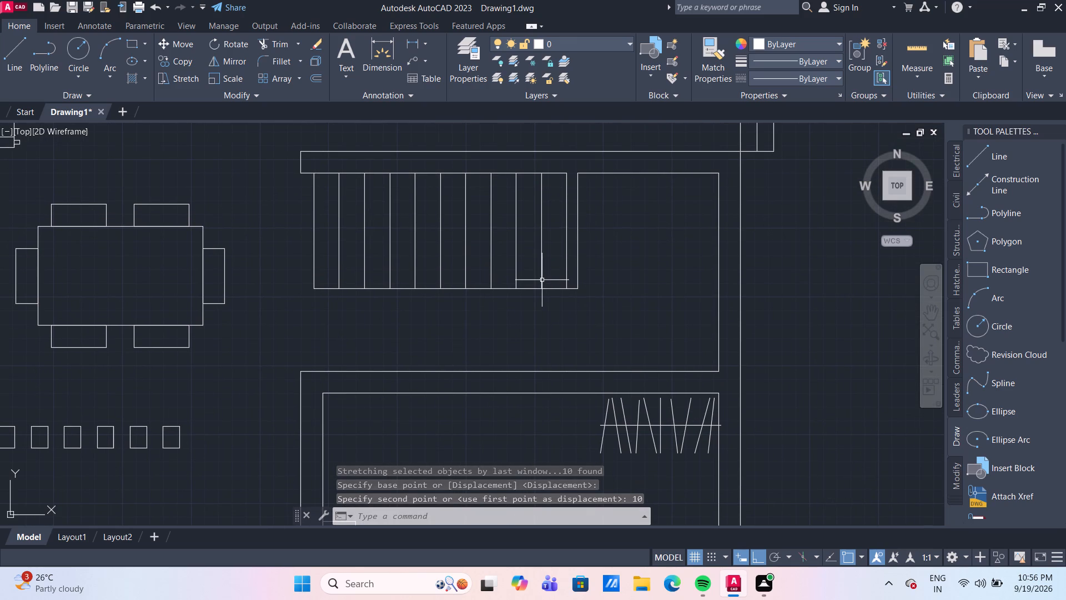
left_click(552, 288)
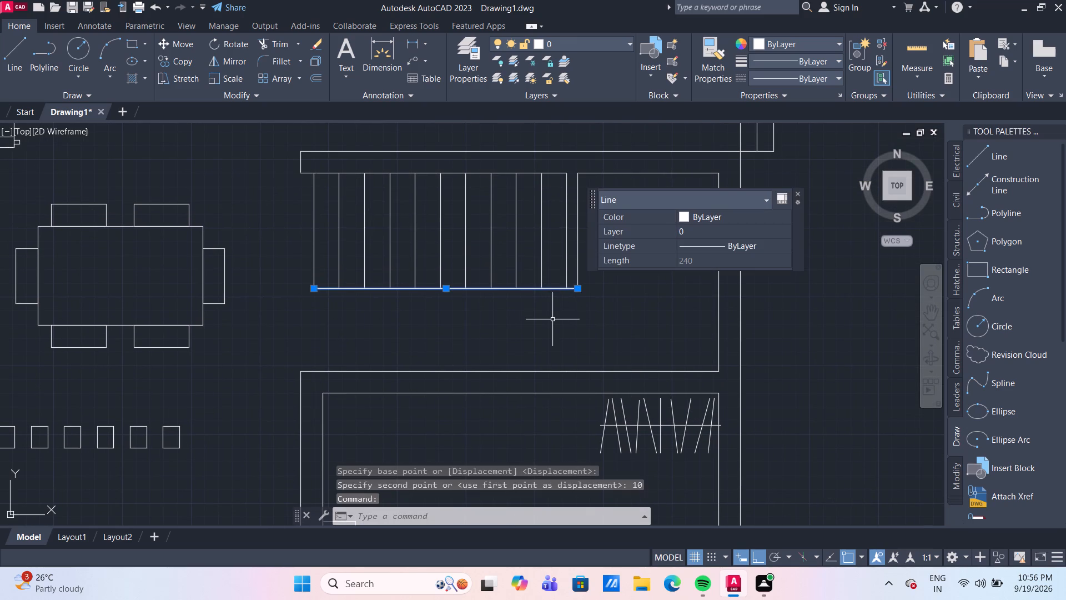
key("Delete")
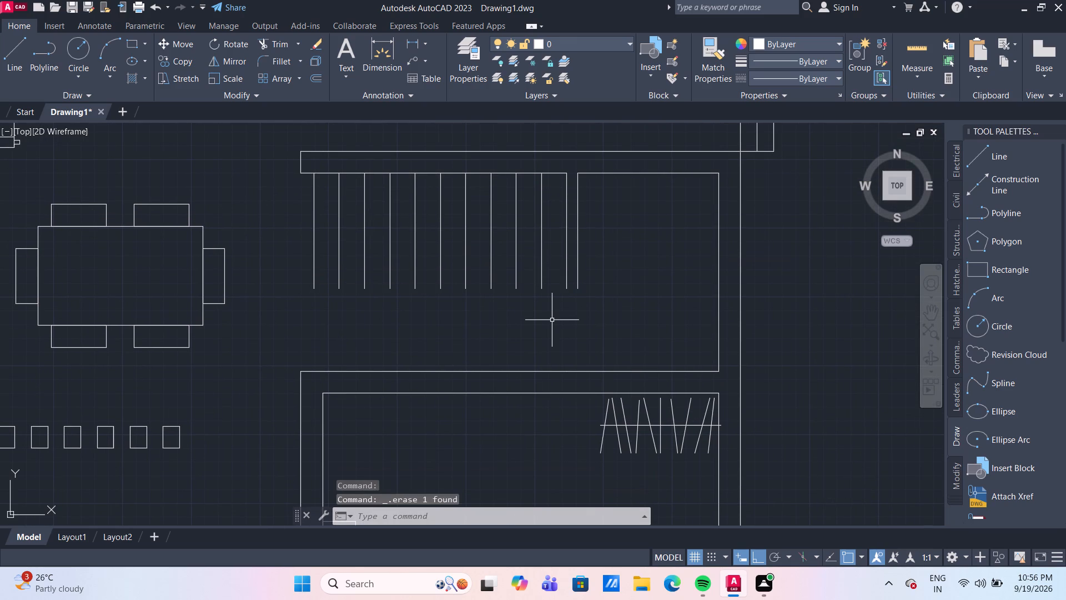
Stretch the lower ends of the ten leftmost parallel stair lines upward by 10.
left_click(551, 321)
left_click(290, 236)
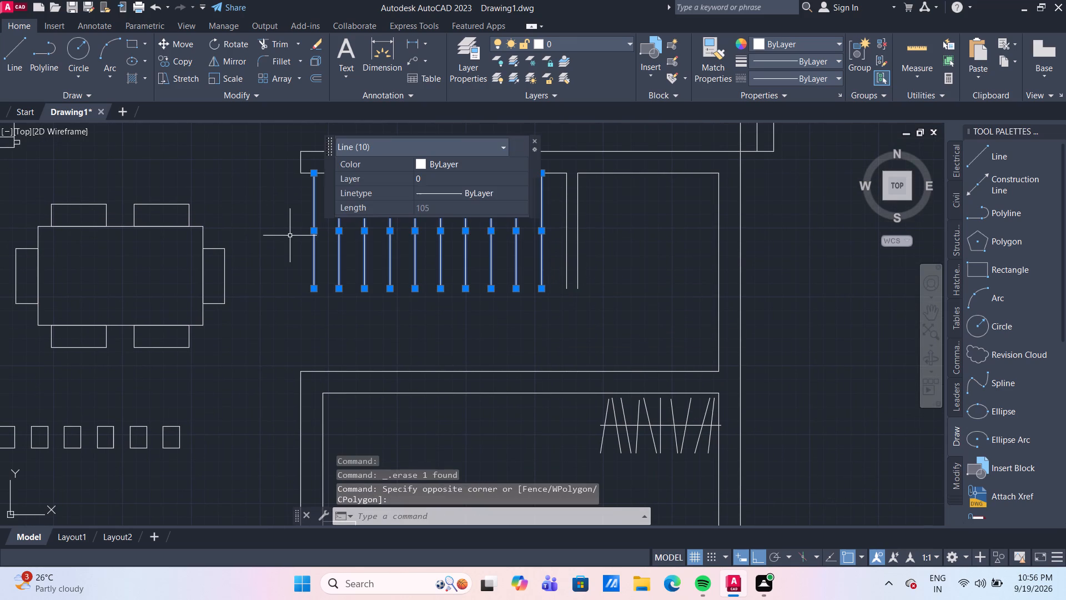
left_click(170, 72)
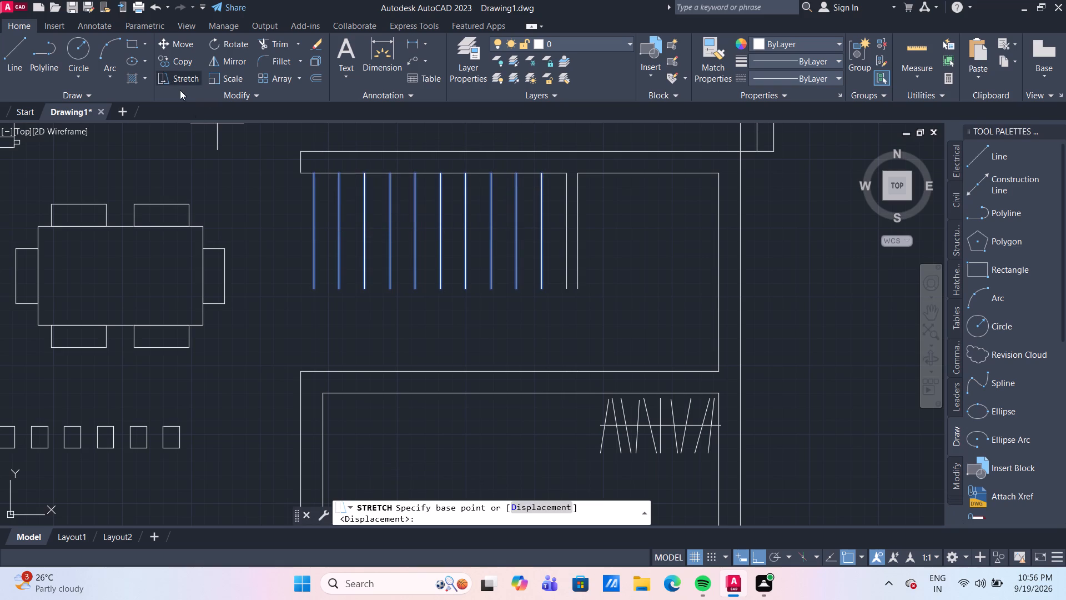
left_click(539, 291)
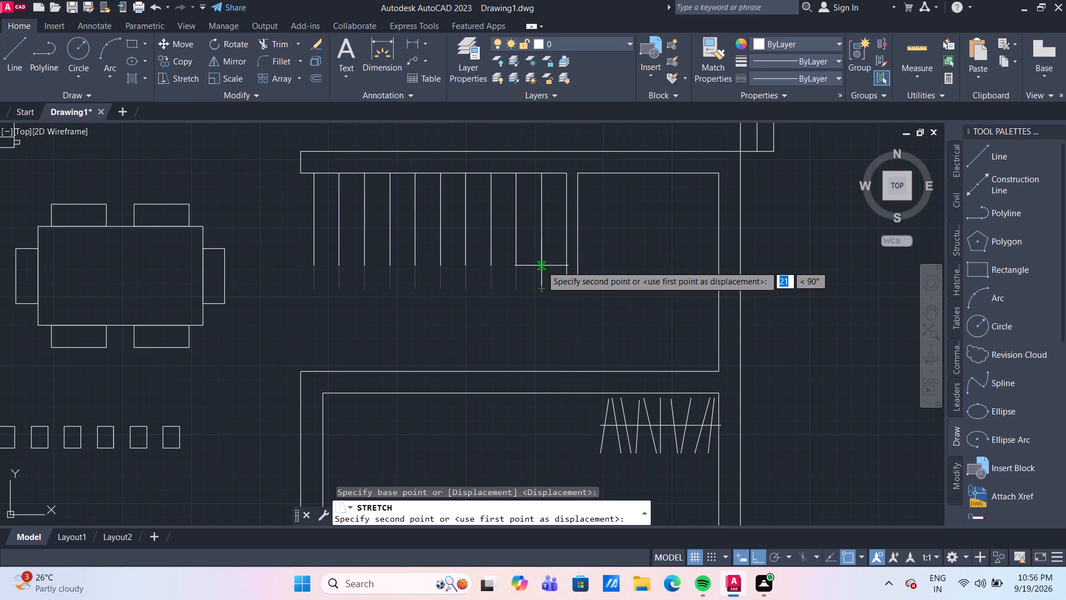
type("10")
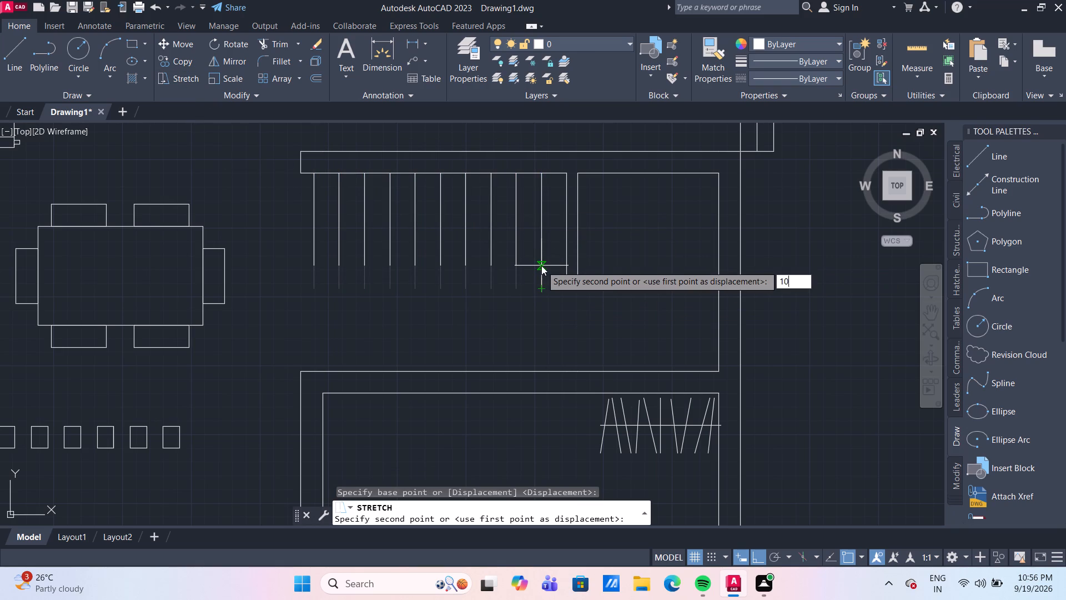
key("Return")
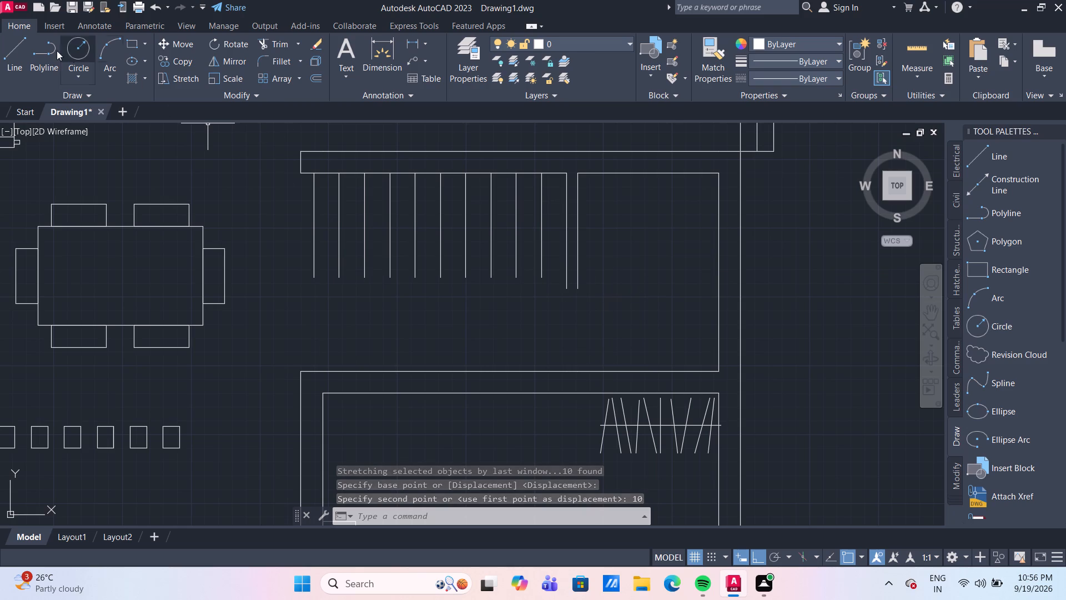
Draw a line joining the lower ends of the stair lines, continuing down and across to close the narrow strip at their right end.
left_click(21, 48)
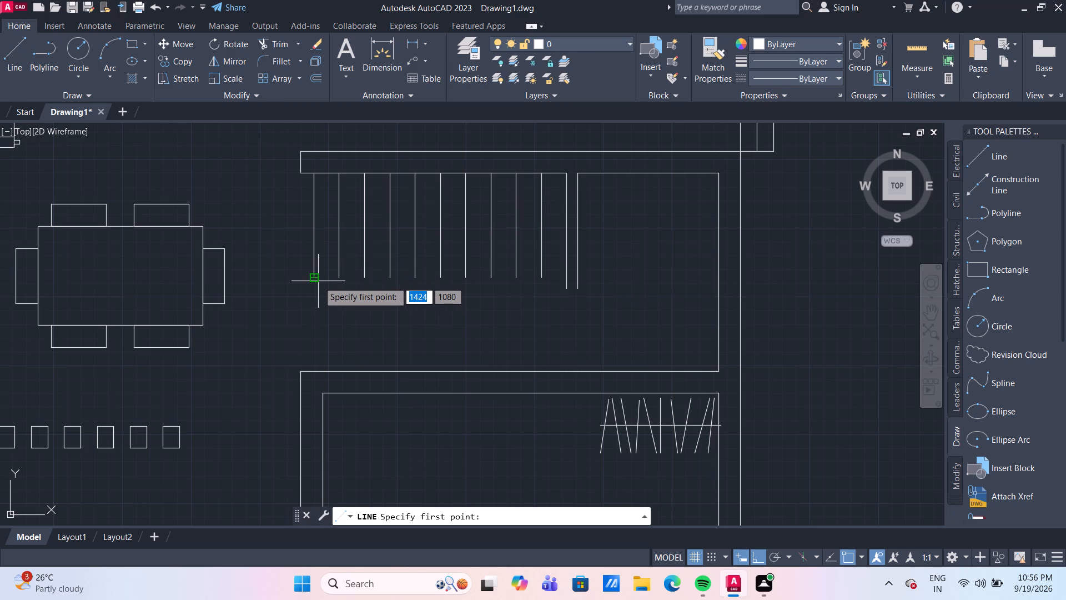
left_click(315, 278)
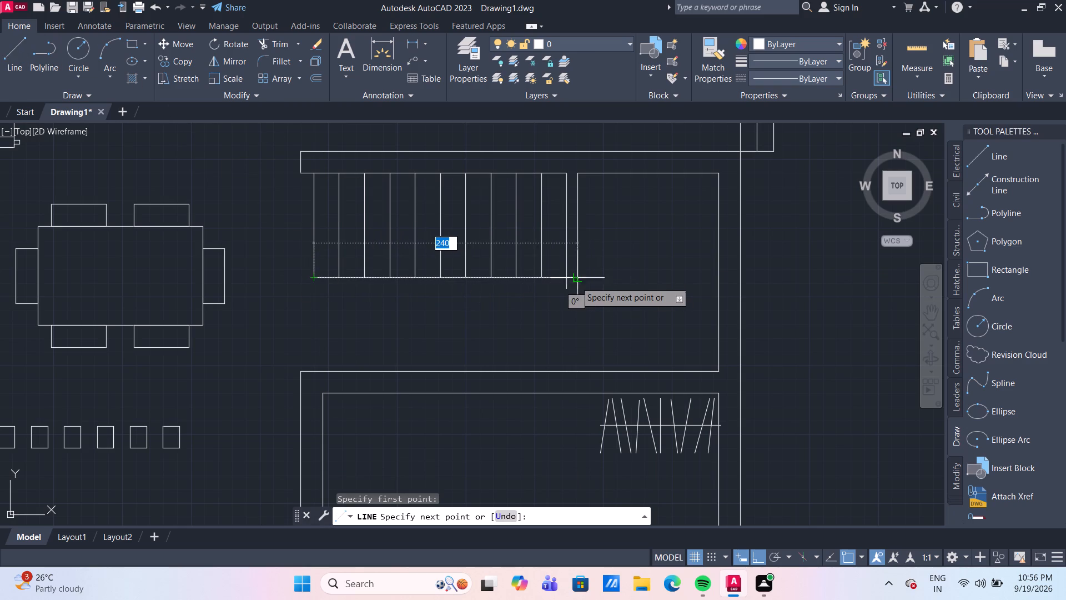
left_click(569, 279)
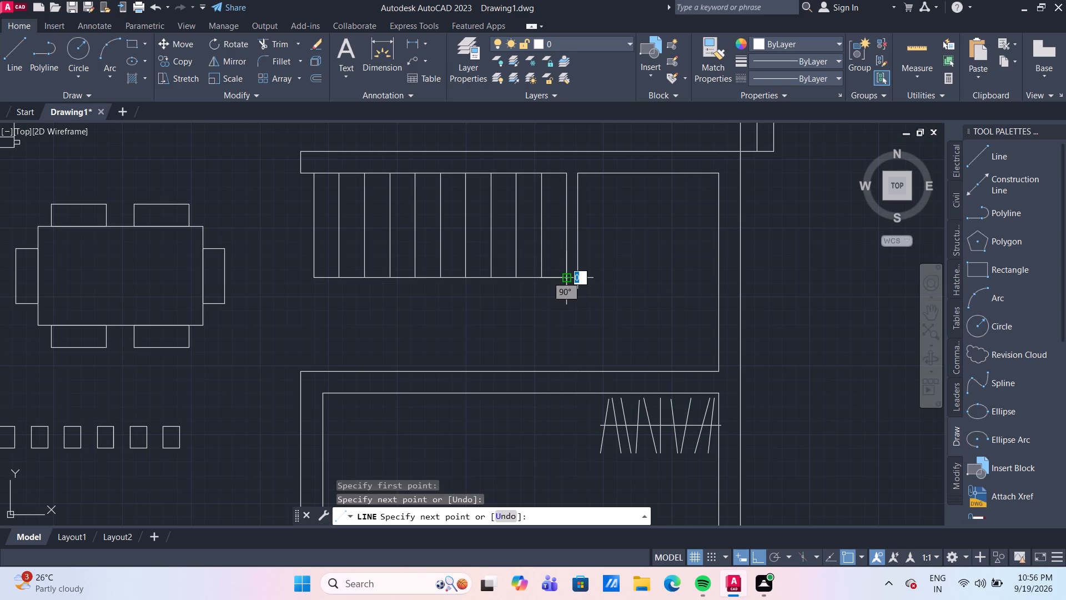
left_click(570, 292)
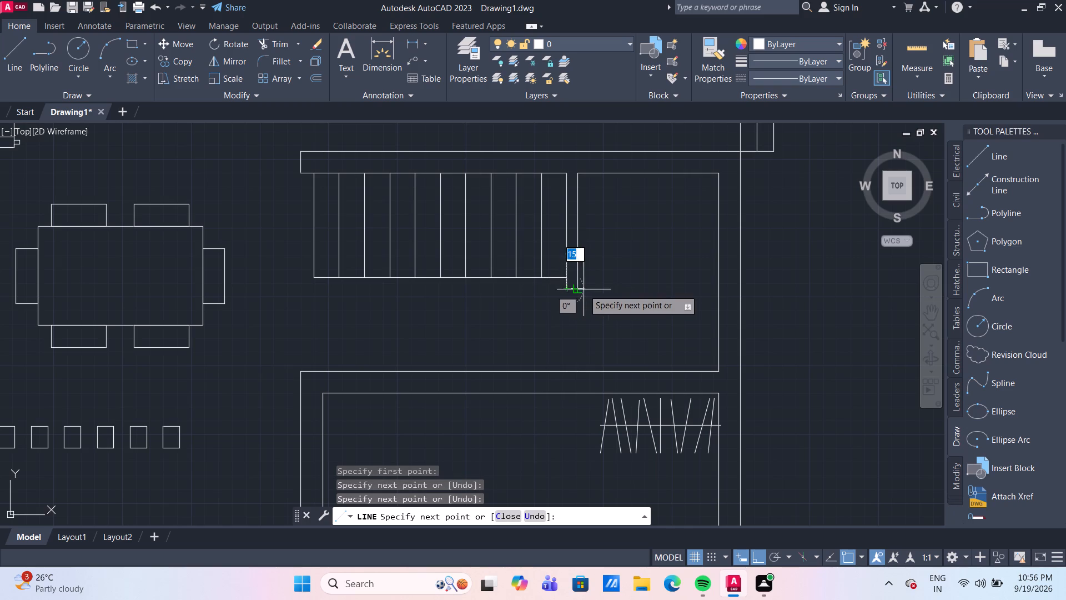
left_click(579, 288)
key("Escape")
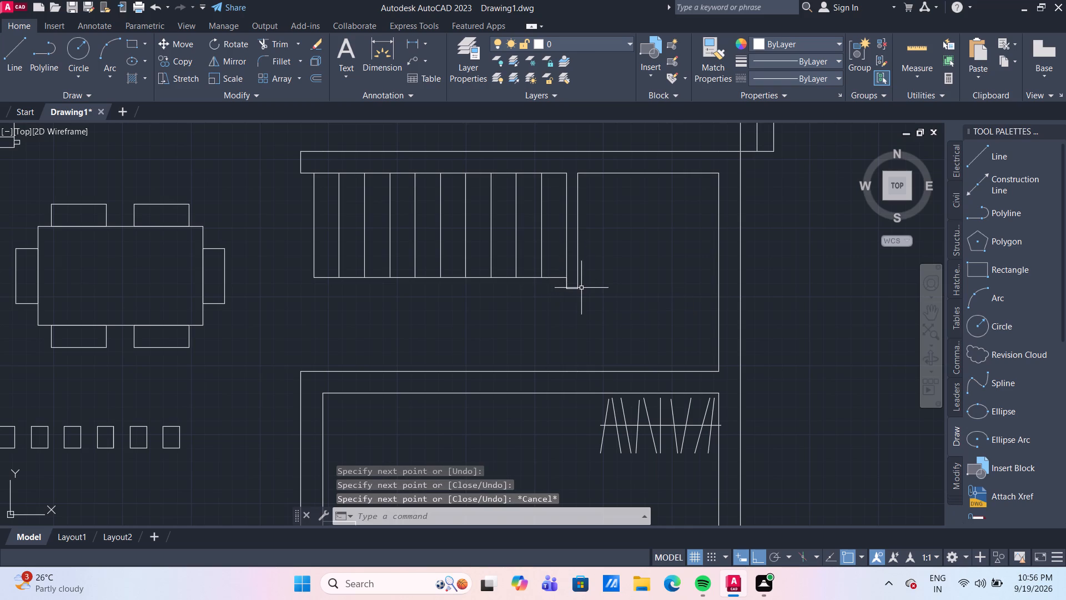
Trim the wall line between the lower bathroom's outer corner and the living room wall to open the lower-left bedroom's entrance.
scroll(637, 324, "down", 1)
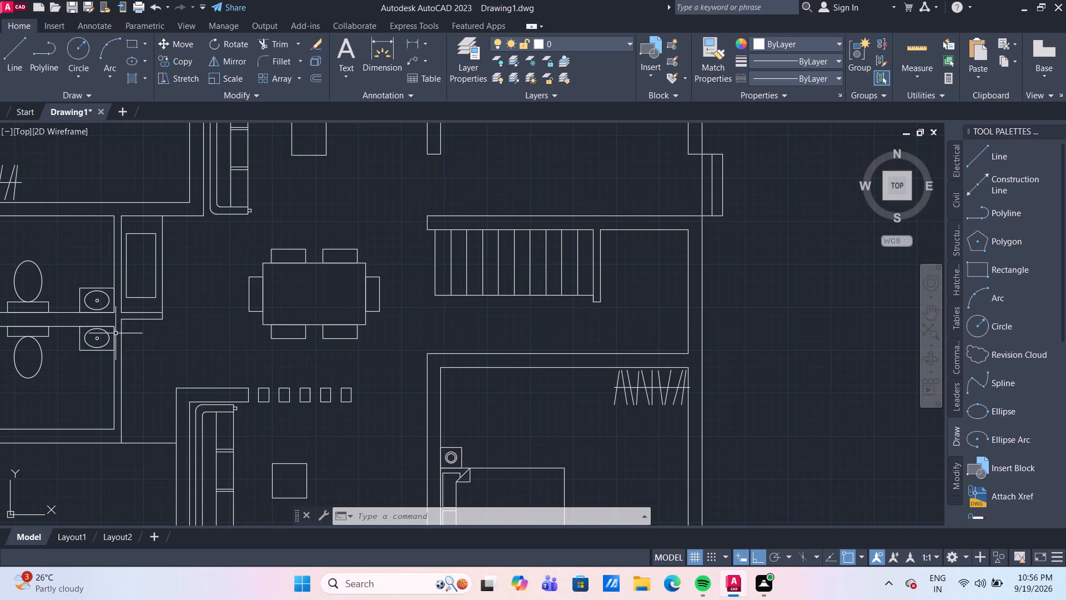
scroll(64, 348, "down", 1)
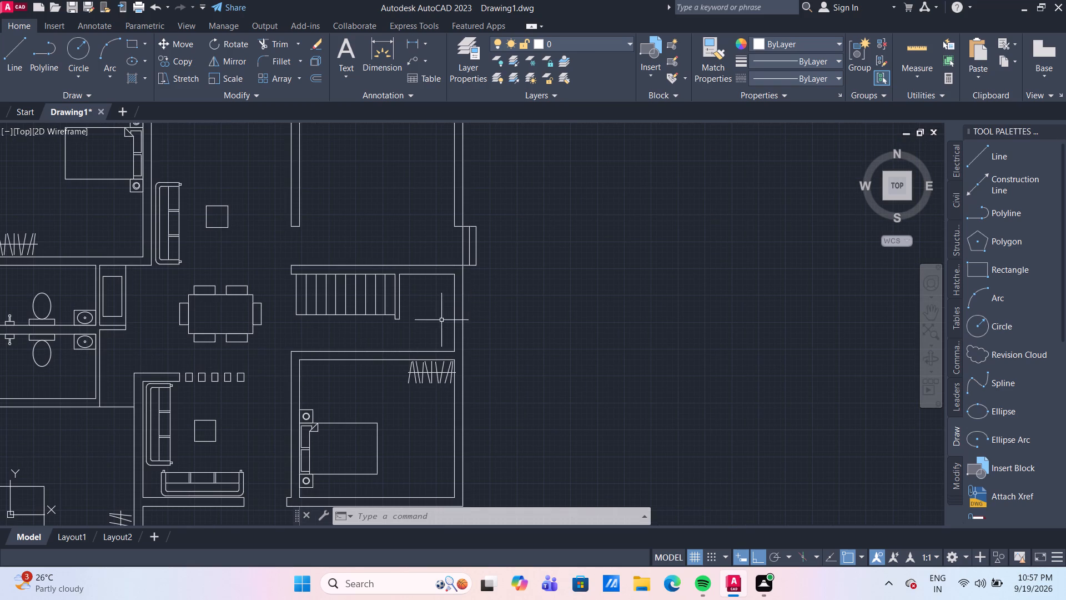
middle_click_drag(423, 329, 478, 269)
scroll(478, 269, "down", 2)
scroll(396, 376, "up", 2)
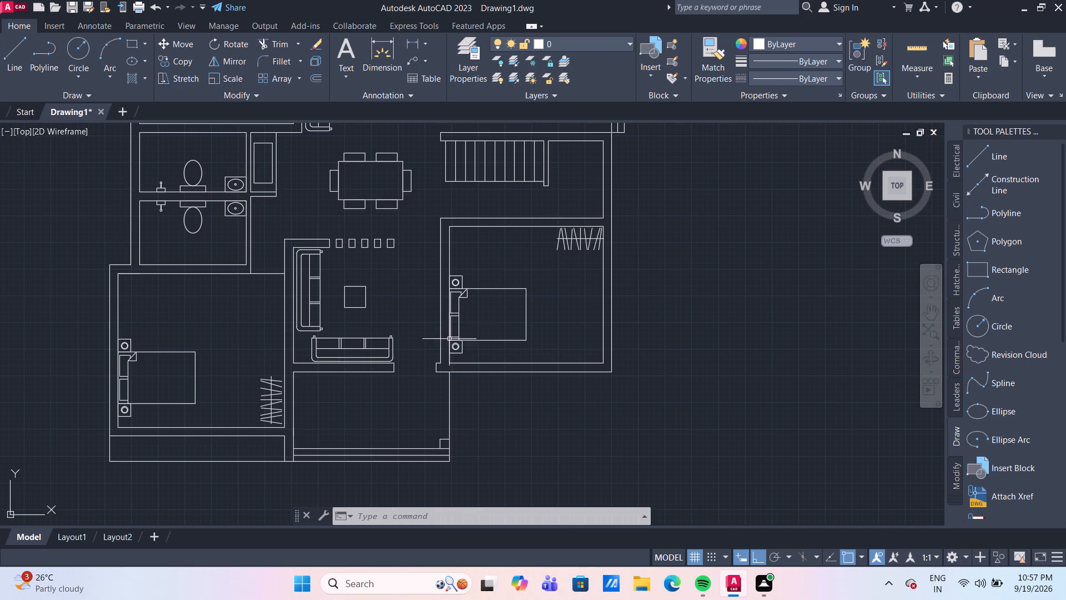
middle_click_drag(244, 322, 257, 321)
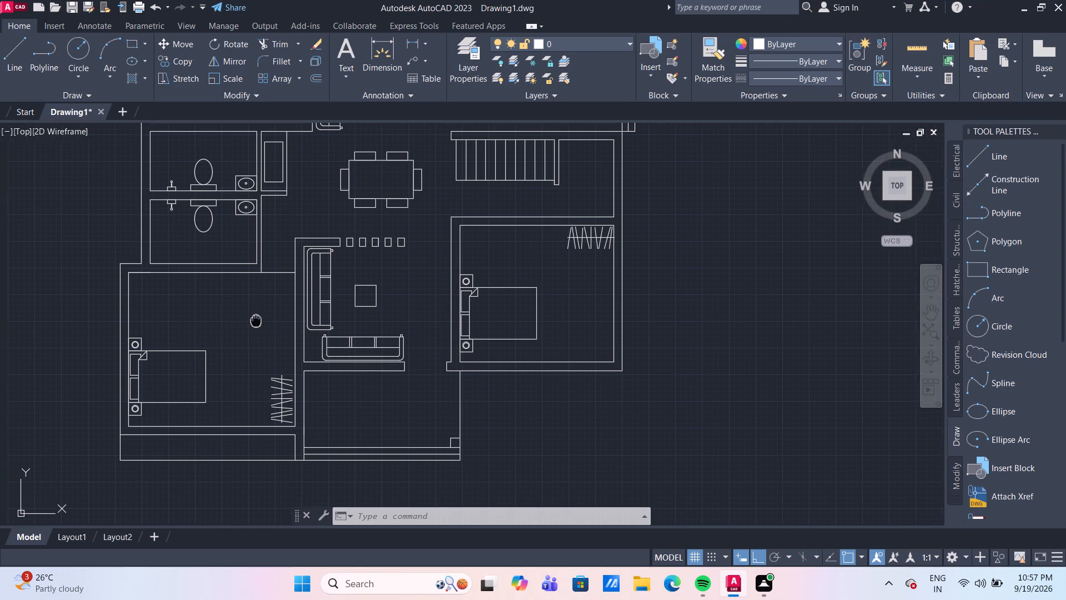
middle_click_drag(257, 321, 329, 311)
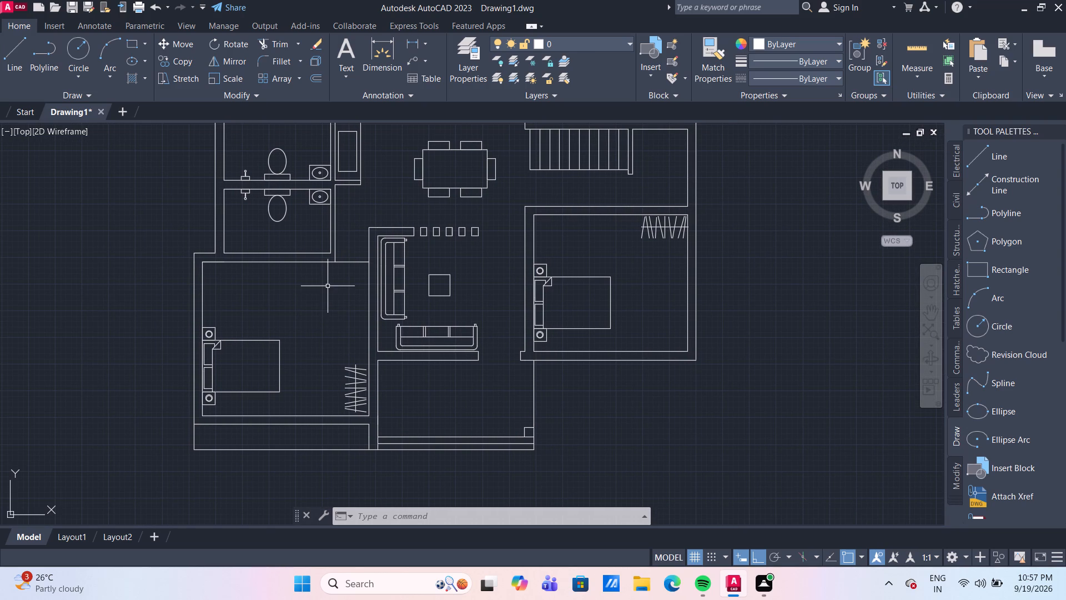
middle_click_drag(328, 286, 354, 362)
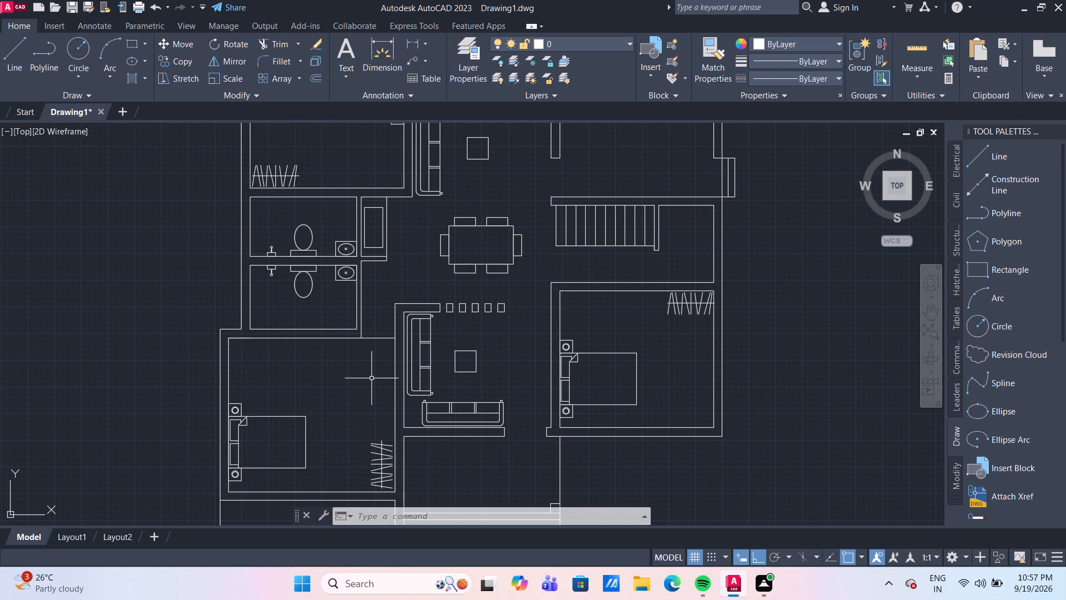
type("TR")
key("Return")
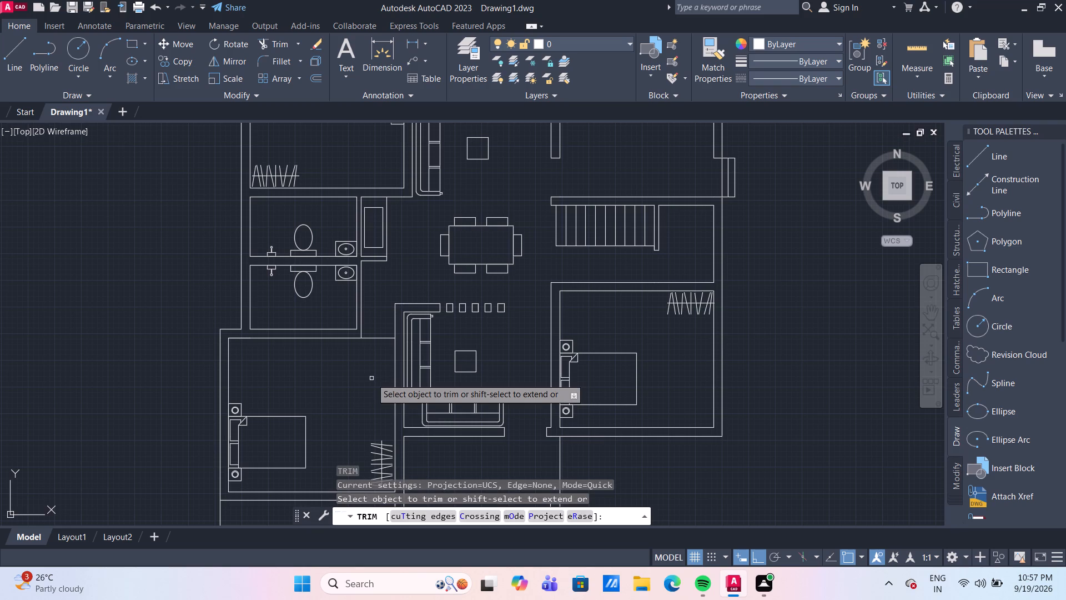
left_click(376, 350)
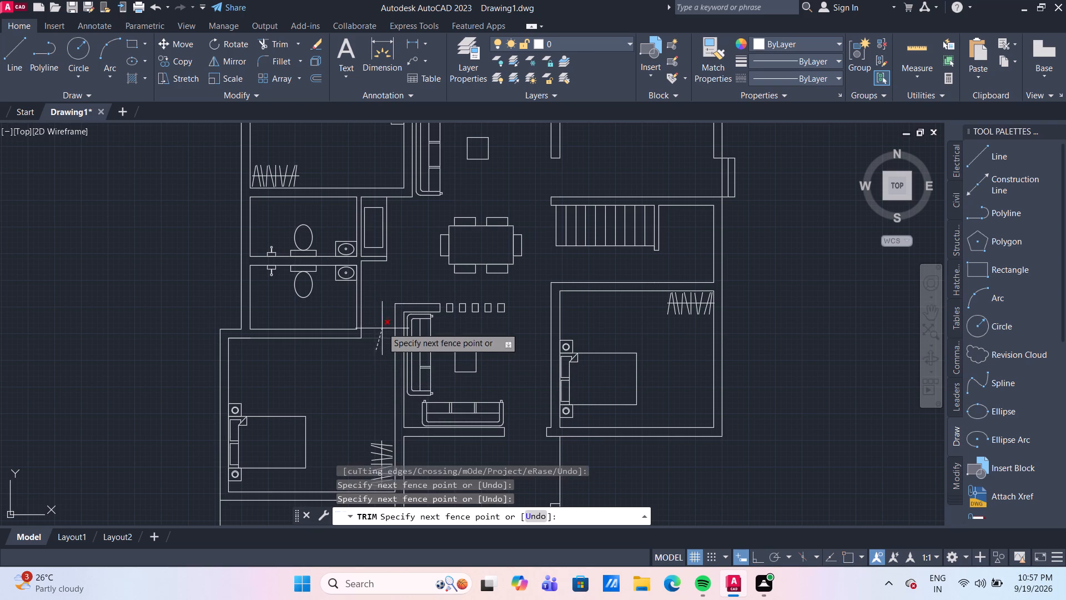
left_click(382, 325)
key("Escape")
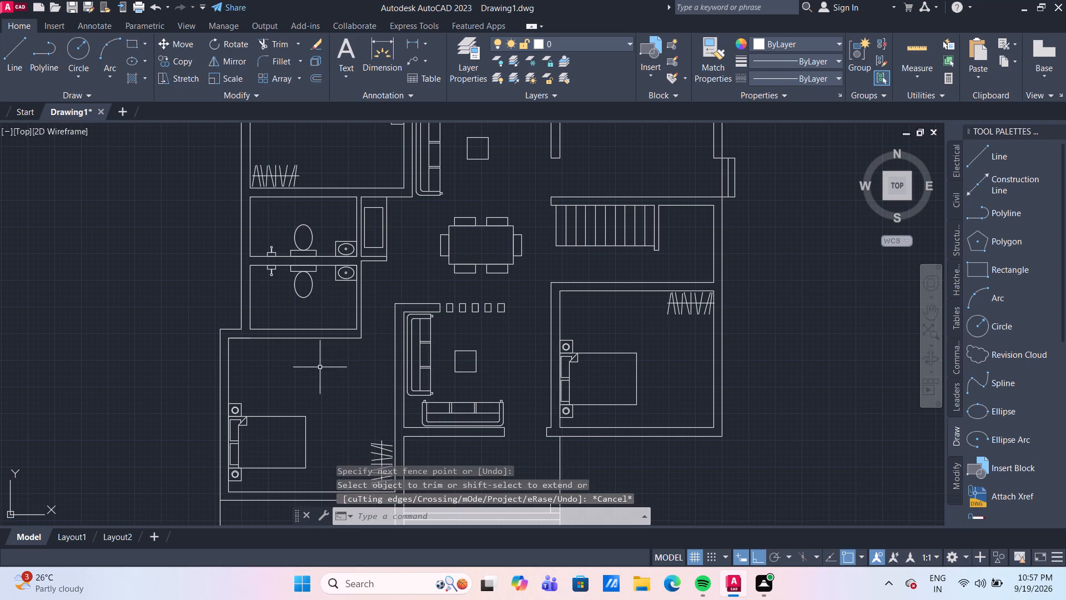
Draw a 20 long vertical line across the lower bathroom's bottom wall, starting at the room's lower-right inner corner.
middle_click_drag(312, 311, 351, 346)
scroll(322, 312, "up", 1)
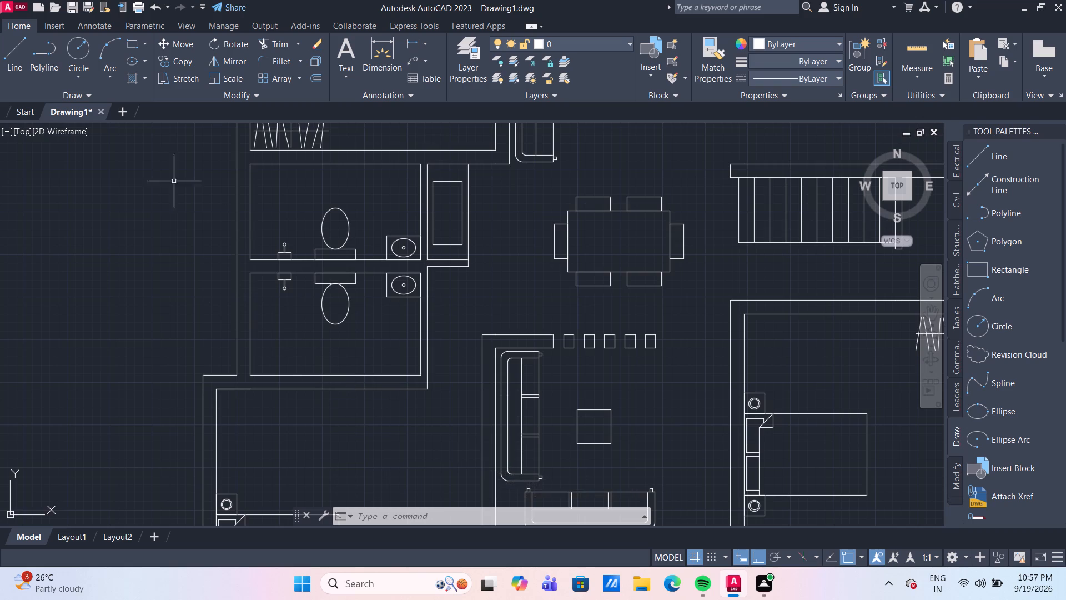
left_click(10, 62)
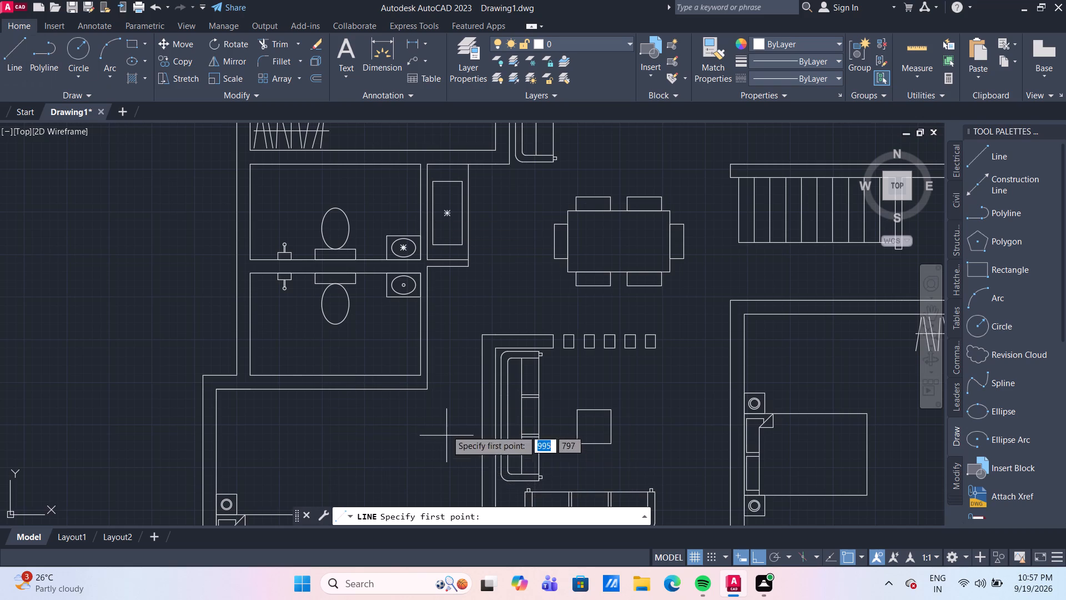
left_click(422, 376)
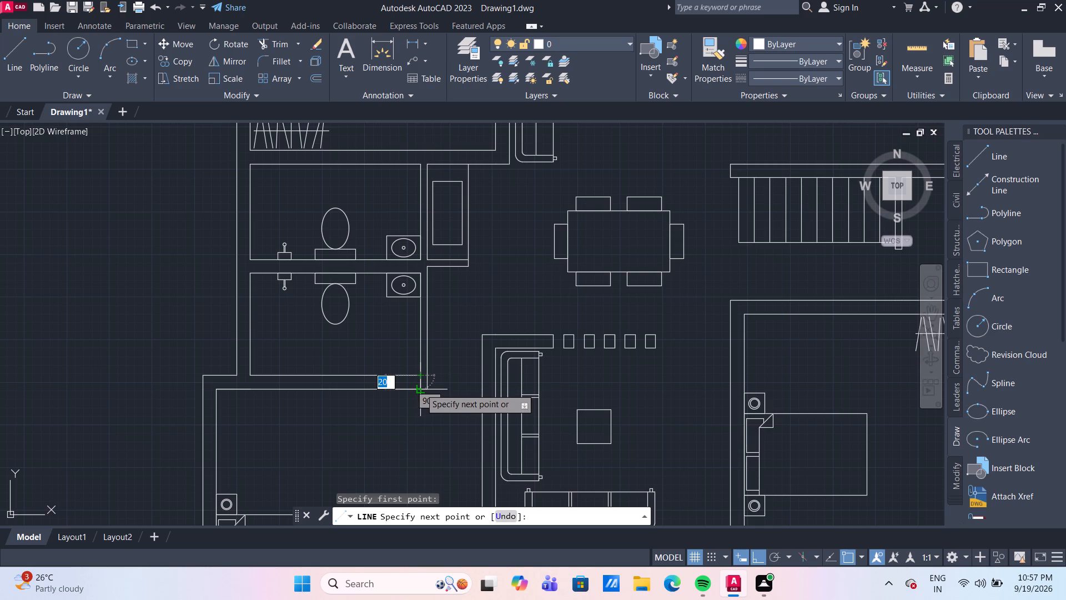
left_click(420, 388)
key("Return")
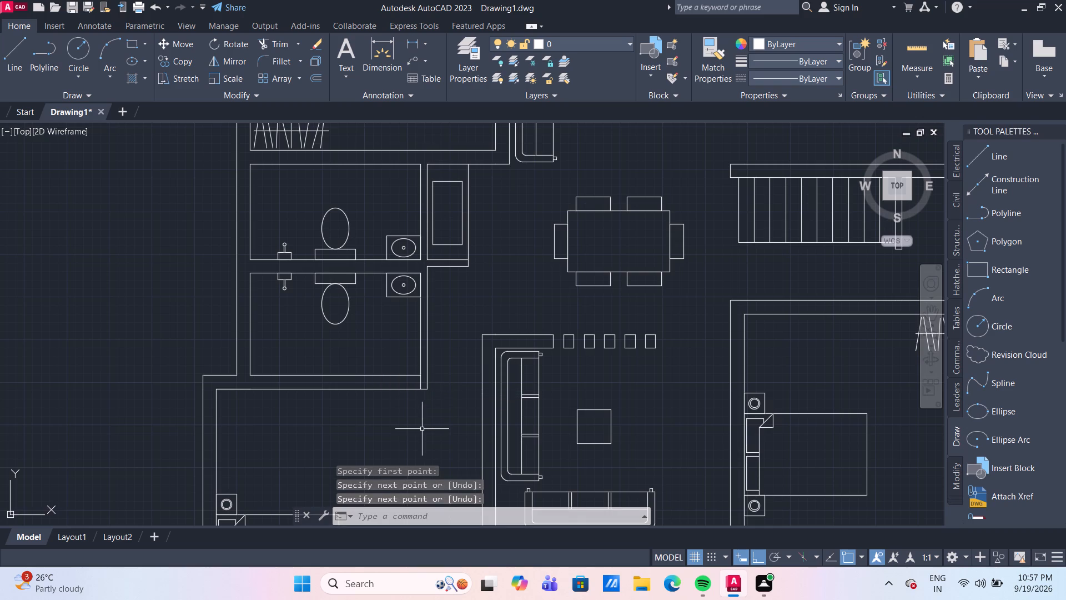
Offset the short line across the lower bathroom's bottom wall 75 to the left to mark the door width.
key("o")
key("Return")
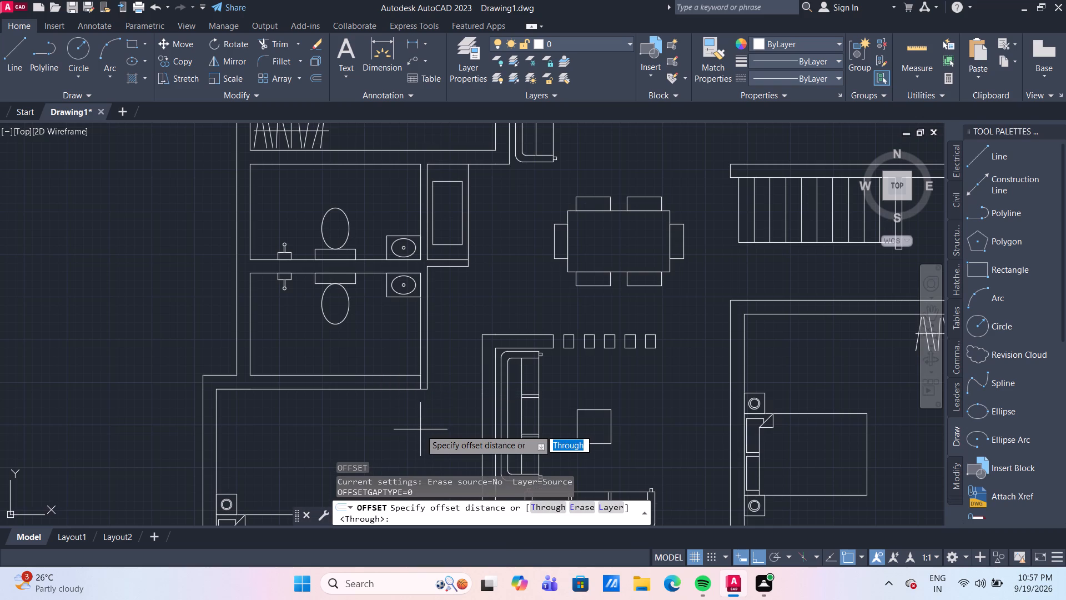
key("Return")
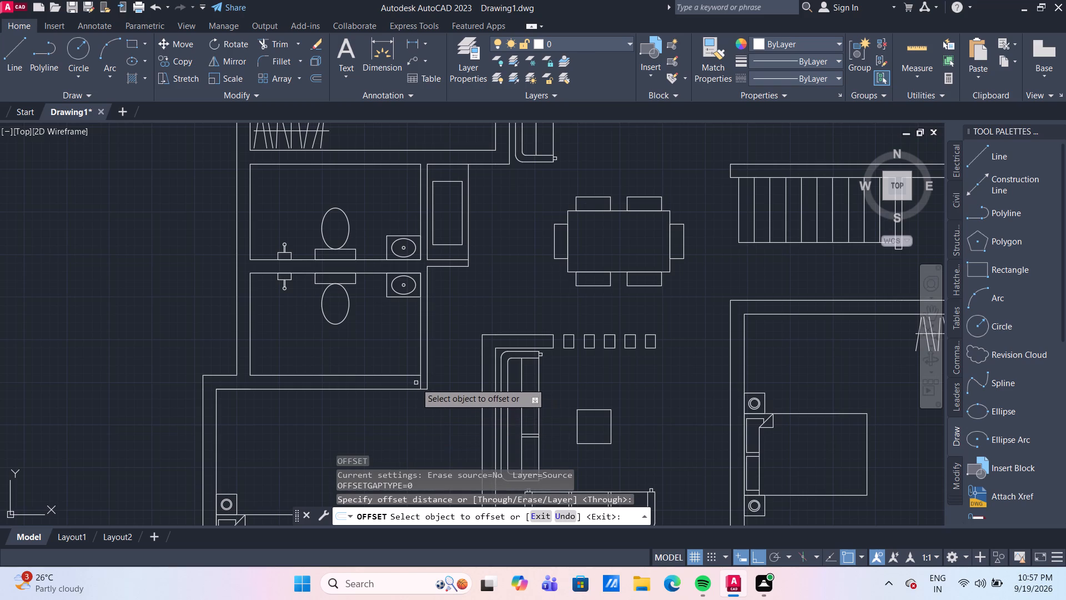
left_click(421, 385)
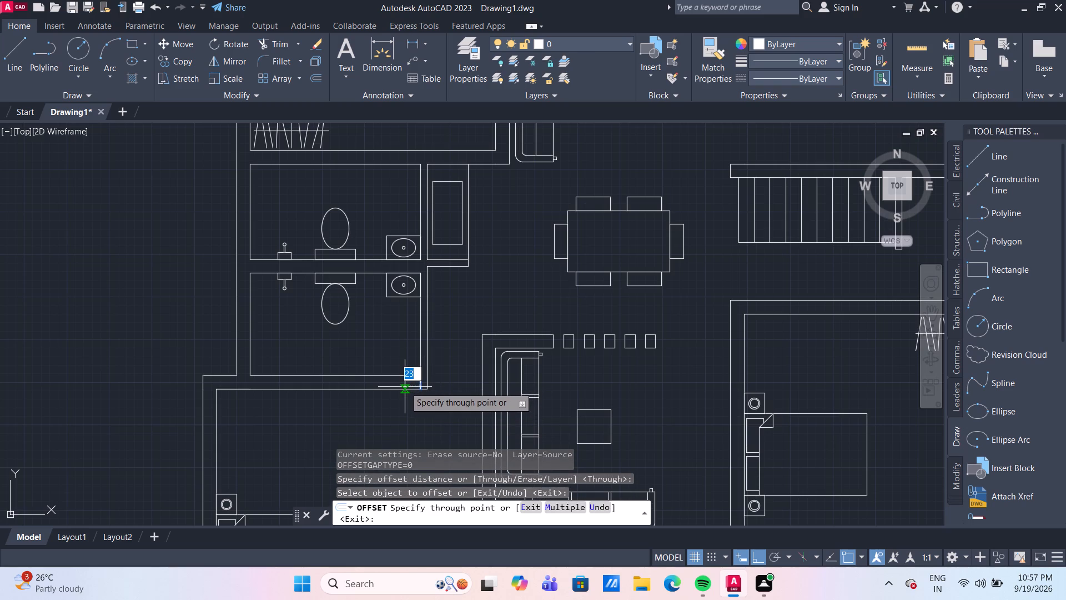
type("75")
key("Return")
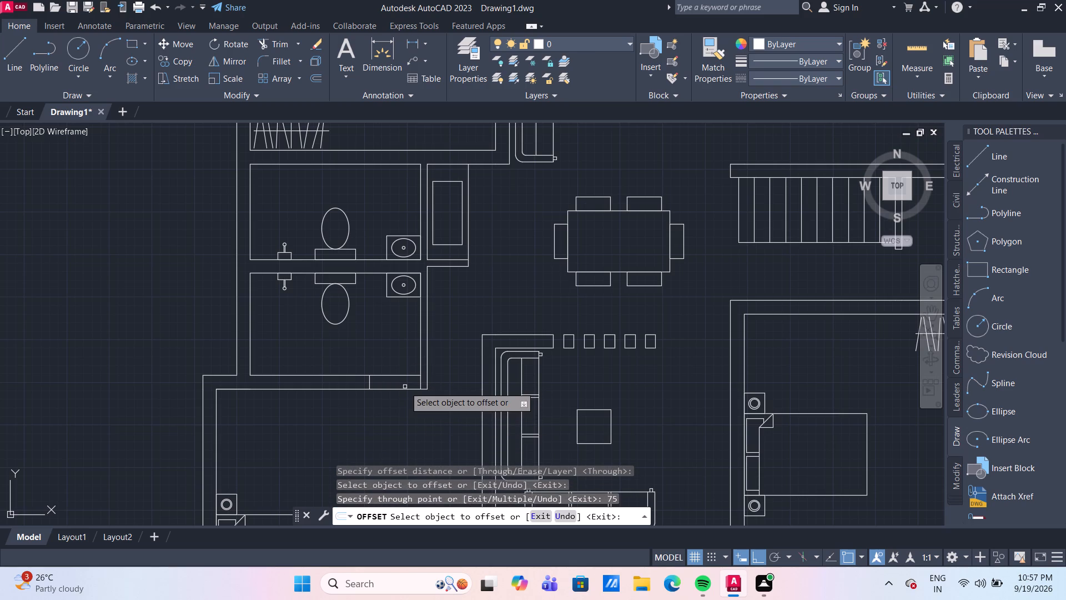
key("Escape")
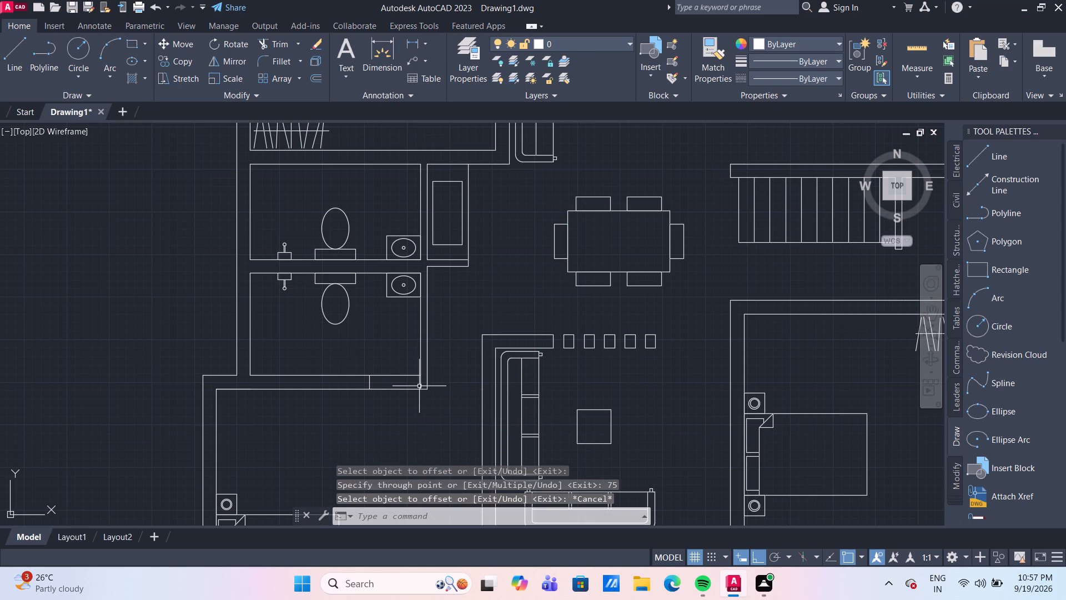
Copy both short door lines from the lower bathroom's bottom wall to the upper bathroom's top wall, aligned with its upper-right inner corner.
left_click(422, 384)
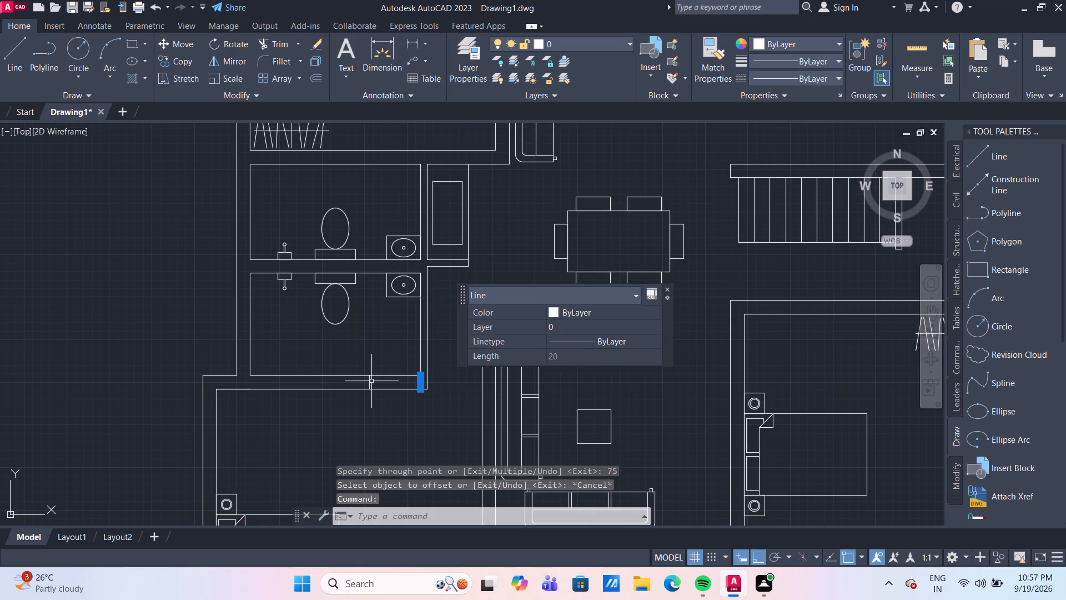
left_click(370, 381)
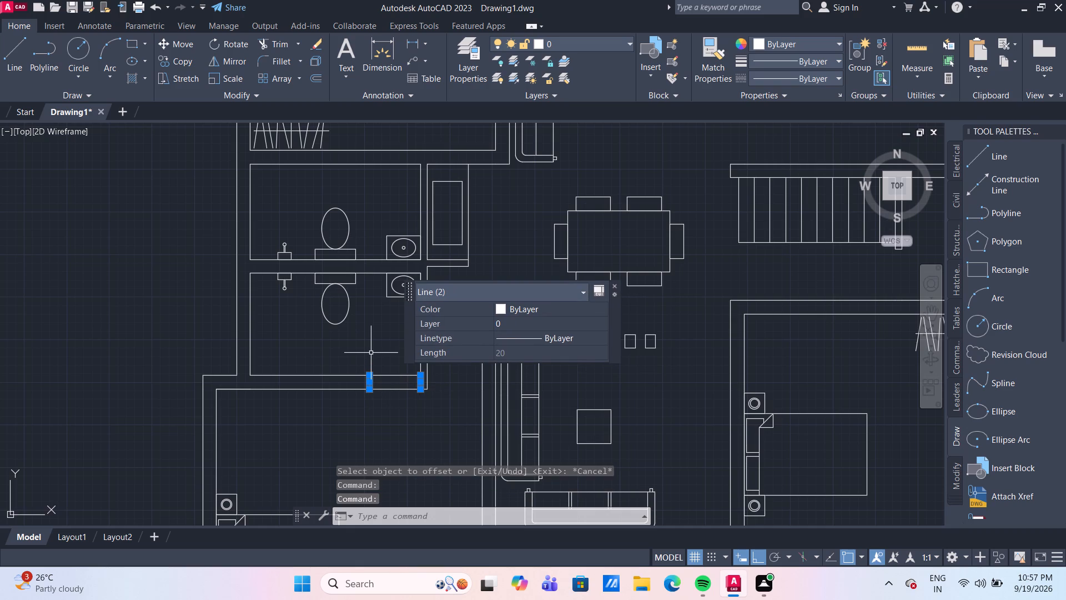
type("CO")
key("Return")
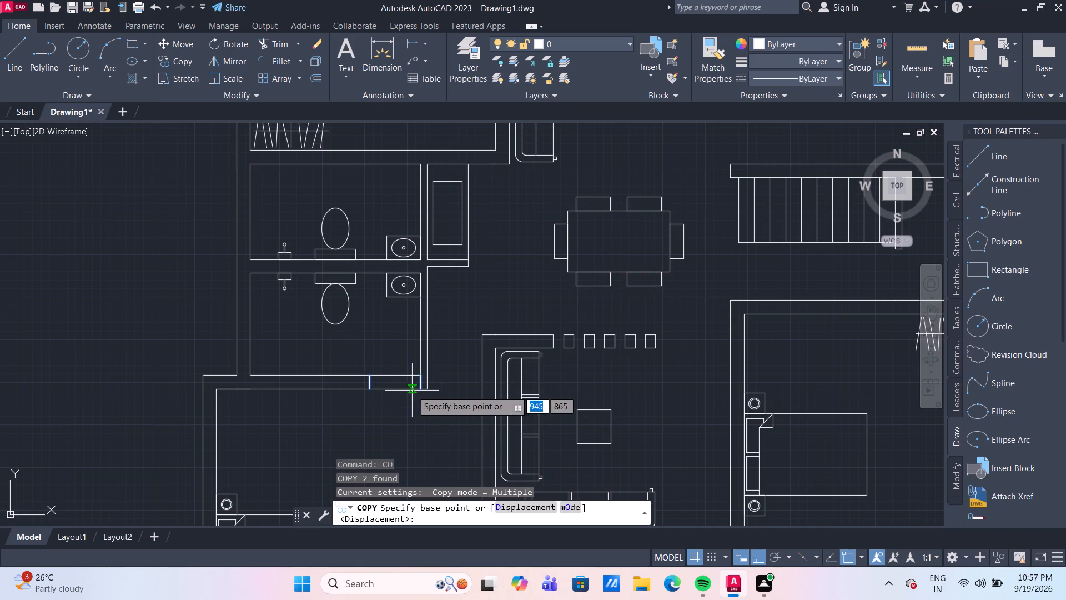
left_click_drag(419, 391, 424, 388)
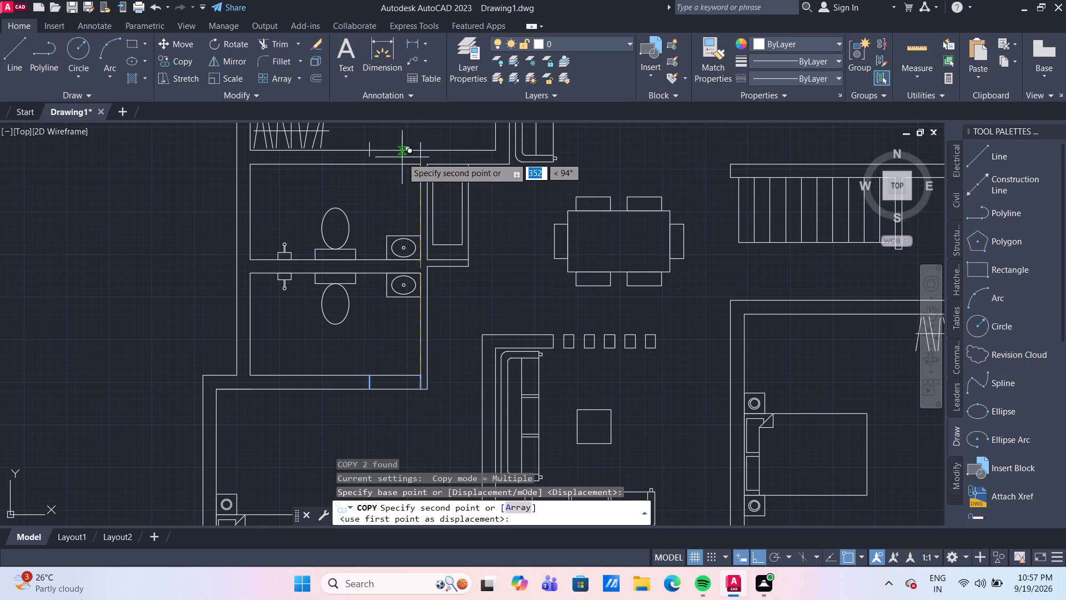
left_click(419, 167)
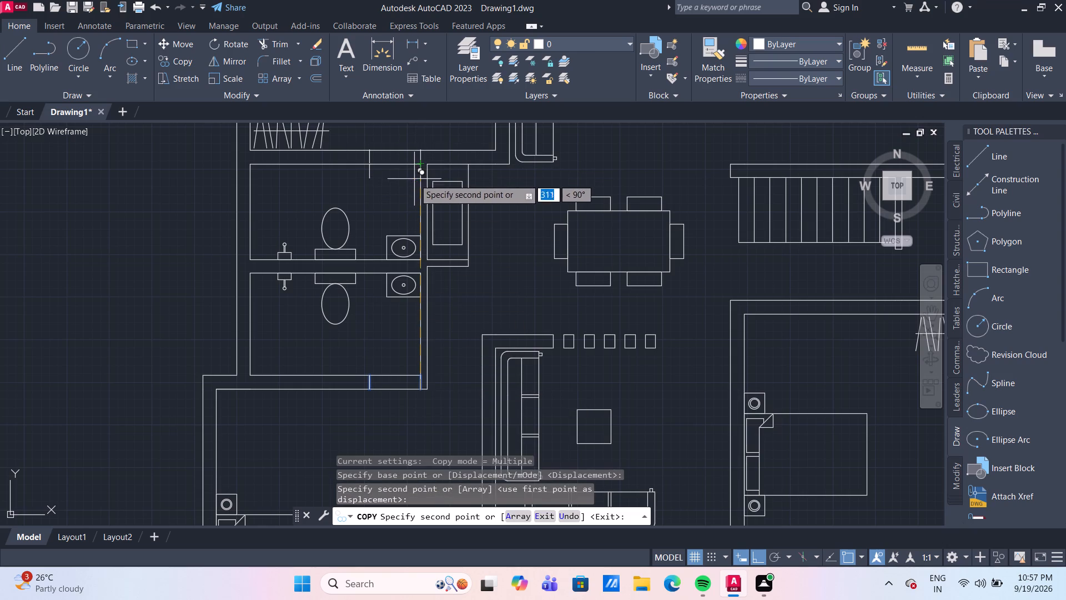
key("Escape")
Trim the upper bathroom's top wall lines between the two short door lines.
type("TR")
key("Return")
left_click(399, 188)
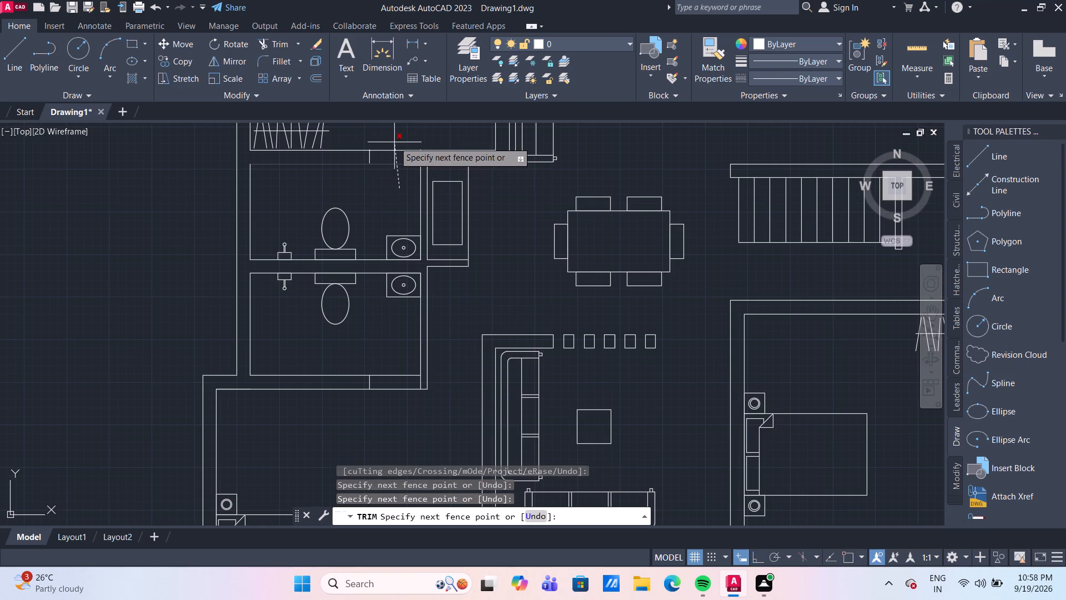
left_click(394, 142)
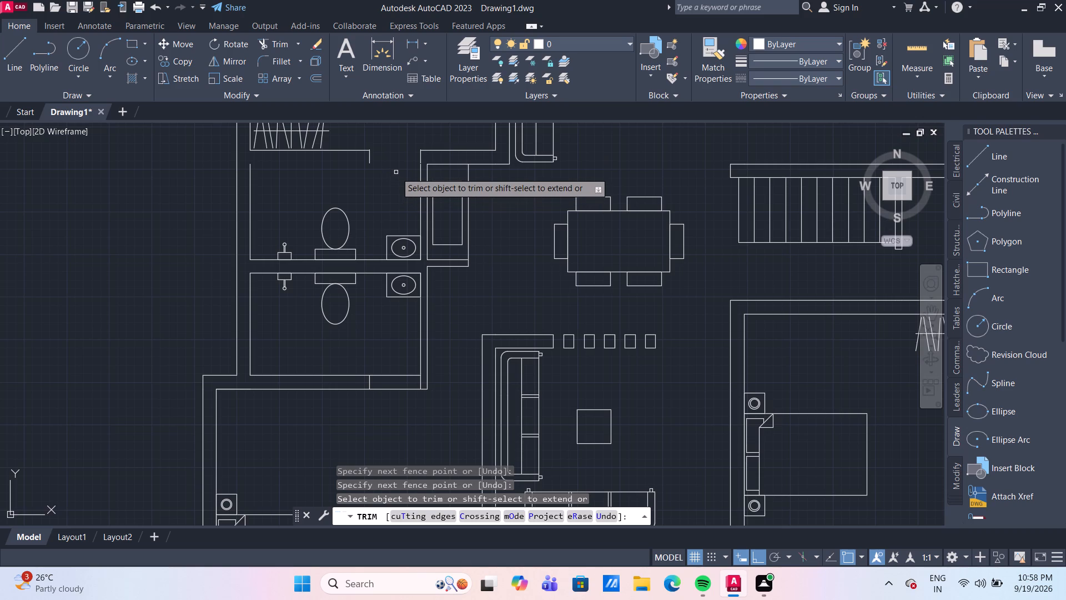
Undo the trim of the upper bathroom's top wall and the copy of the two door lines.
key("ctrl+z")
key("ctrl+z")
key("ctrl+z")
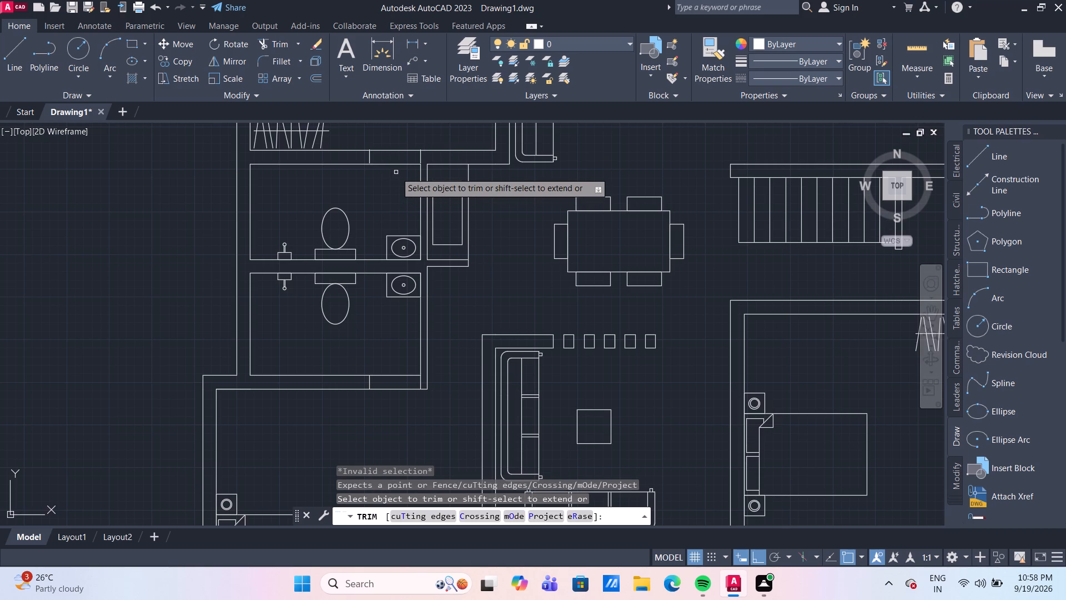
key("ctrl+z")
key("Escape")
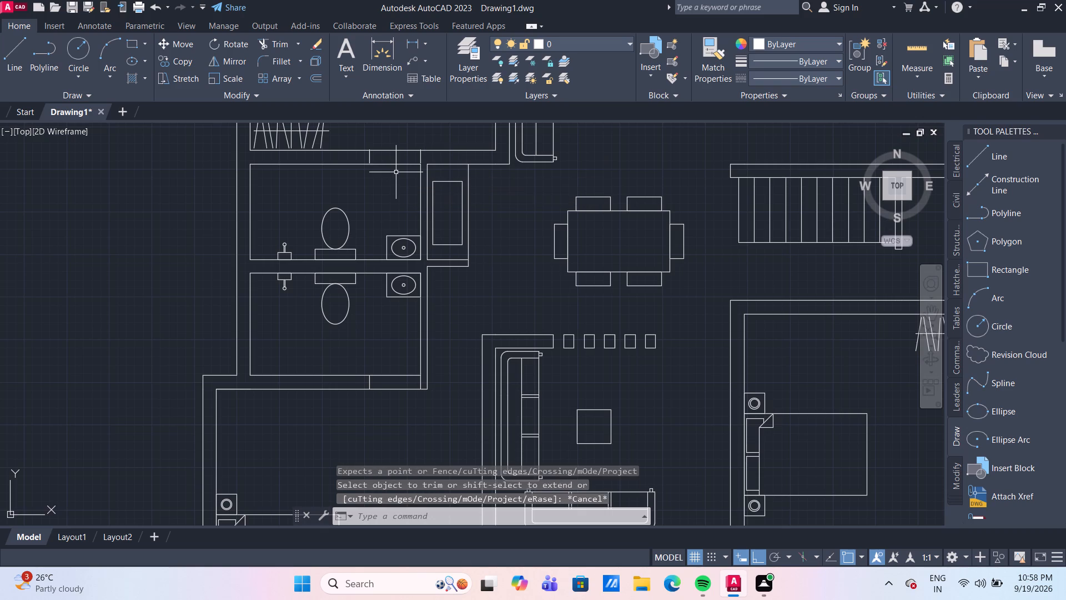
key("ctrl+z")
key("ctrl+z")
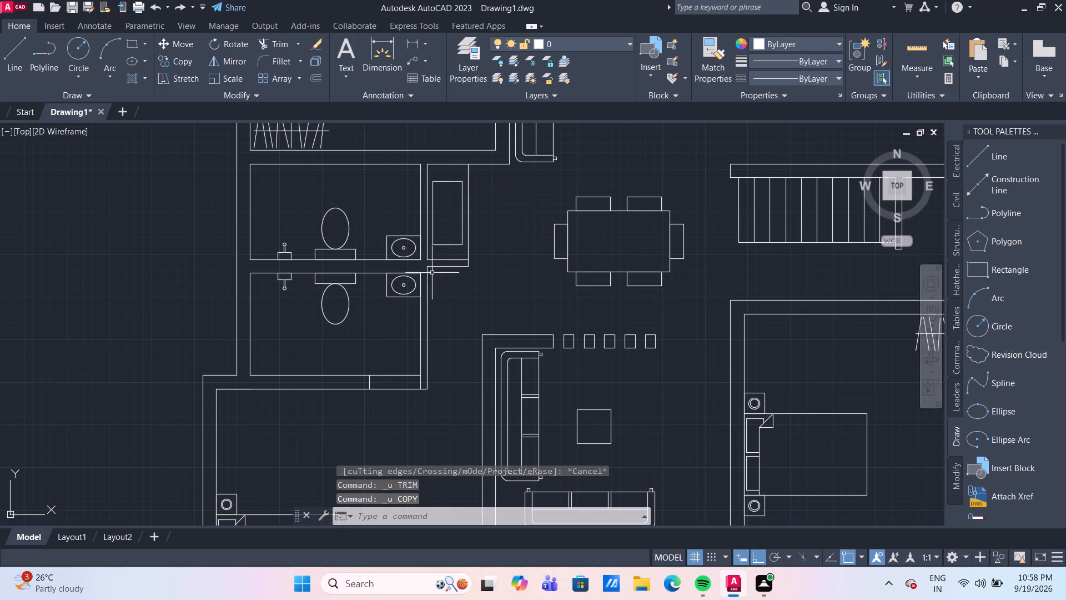
Copy both door lines from the lower bathroom's bottom wall to the upper bathroom's top wall, placing the right one at its upper-right inner corner.
scroll(406, 385, "up", 3)
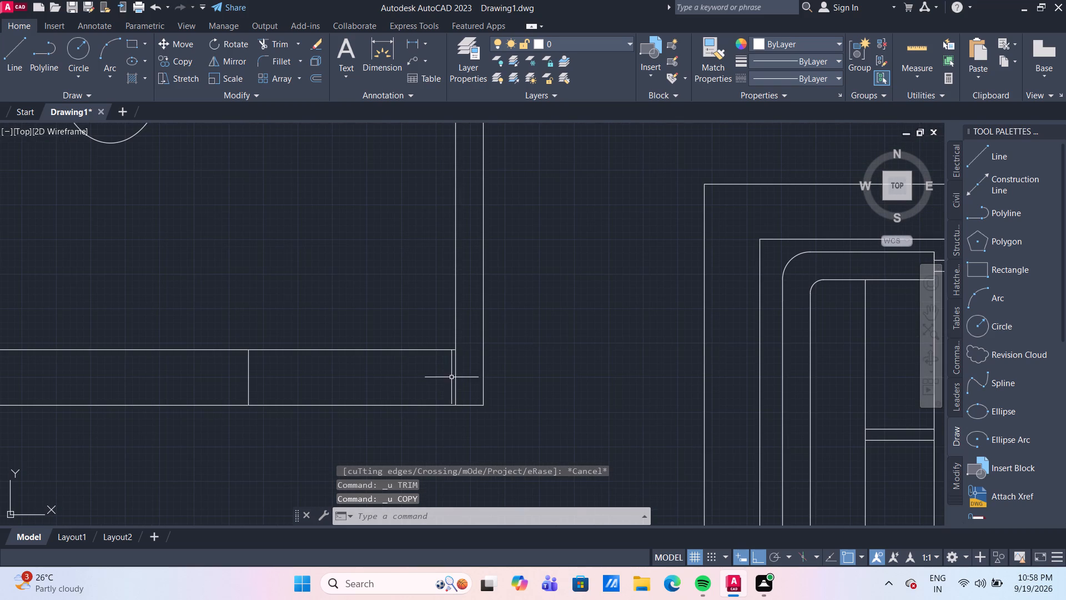
scroll(451, 377, "up", 2)
scroll(451, 377, "down", 2)
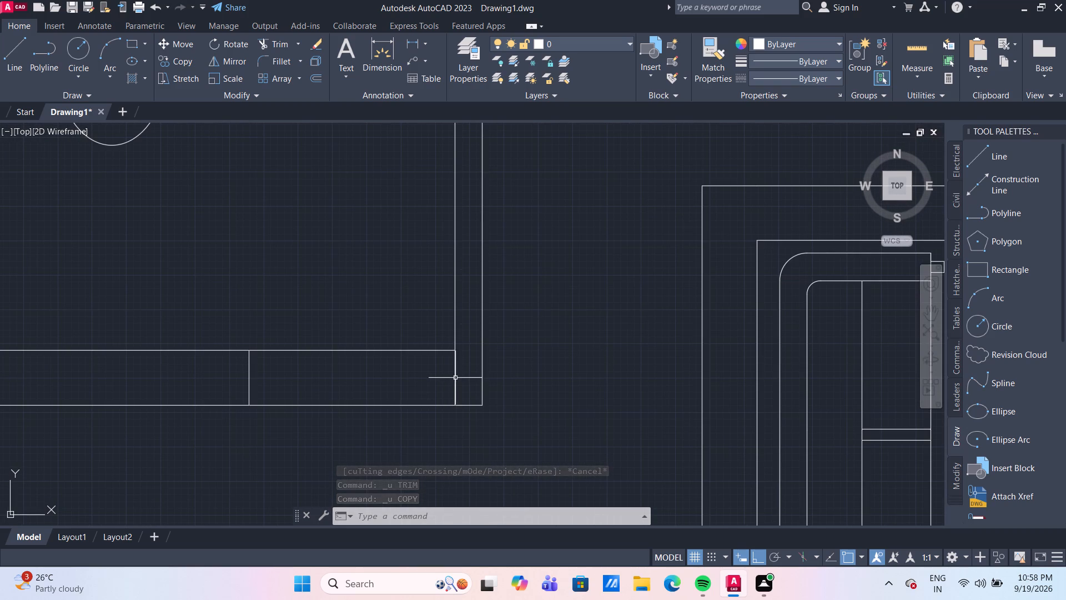
left_click_drag(455, 378, 442, 374)
left_click(249, 382)
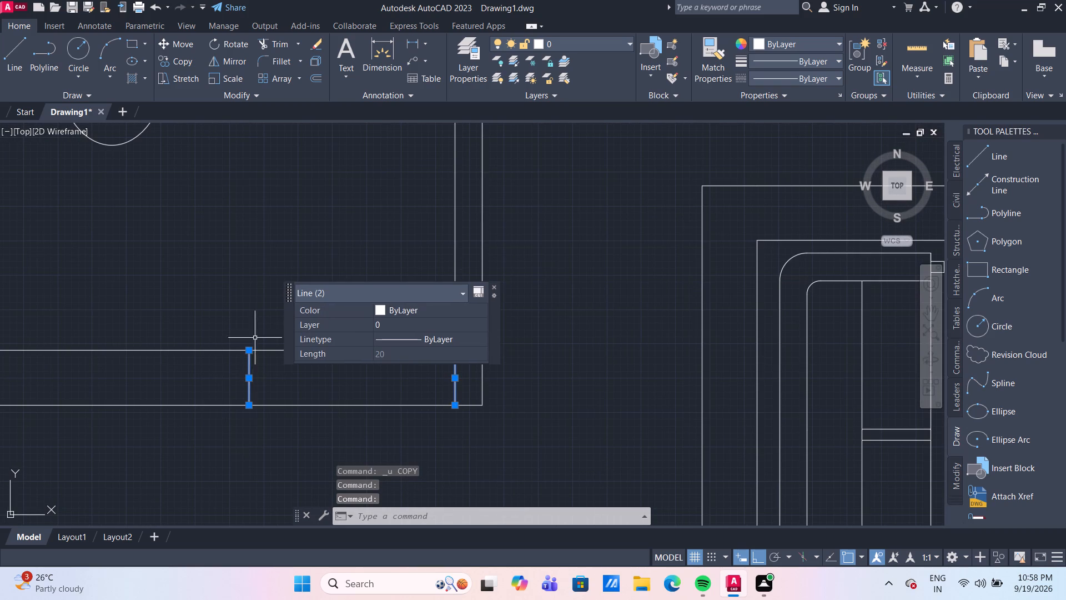
type("CO")
key("Return")
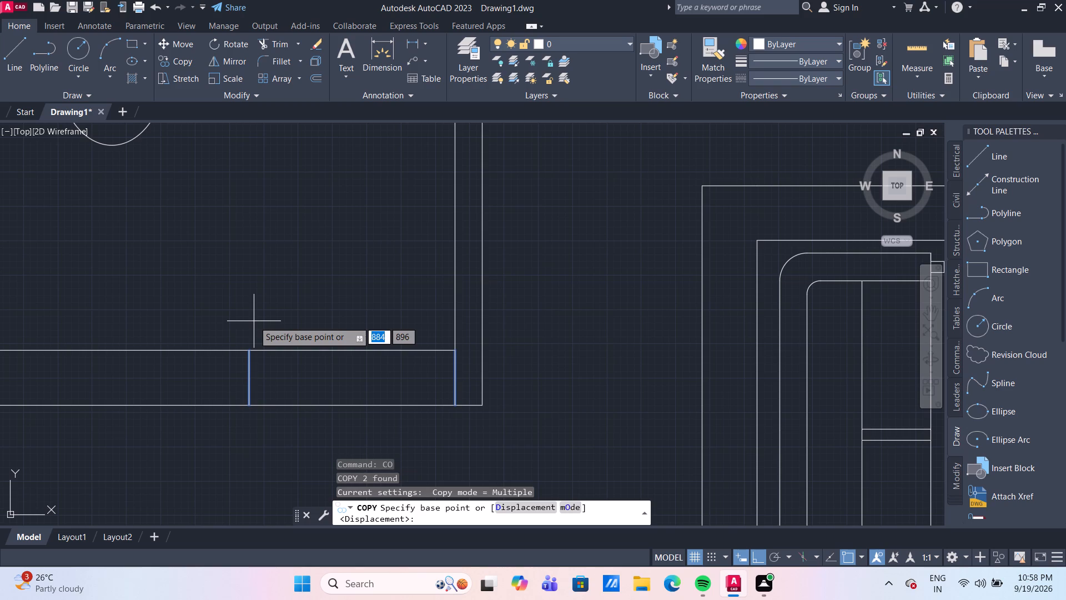
left_click(451, 408)
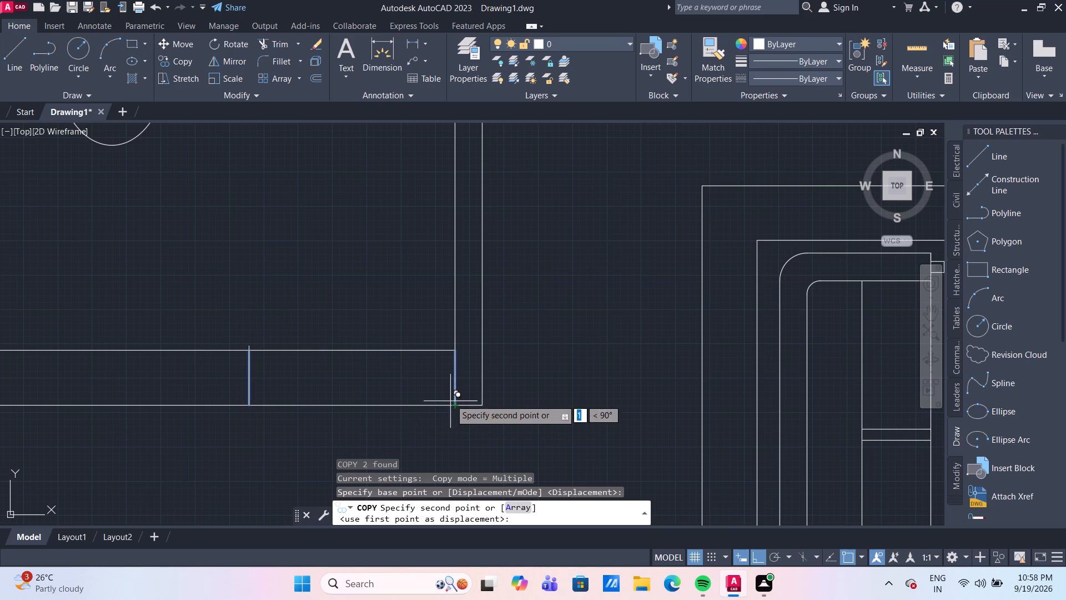
scroll(464, 362, "down", 3)
middle_click_drag(482, 317, 436, 490)
scroll(411, 339, "up", 4)
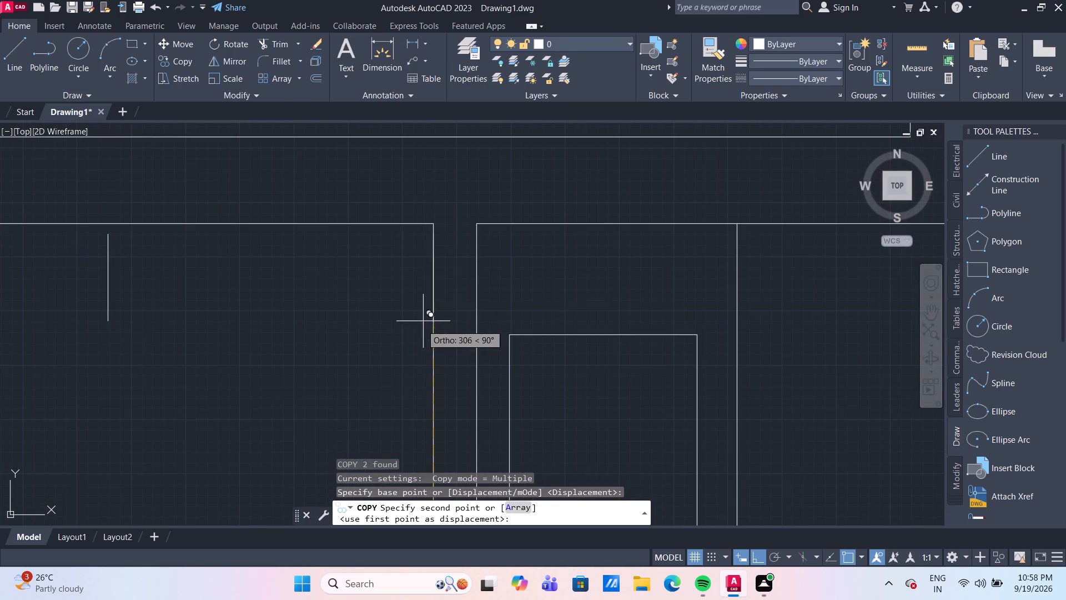
left_click(437, 221)
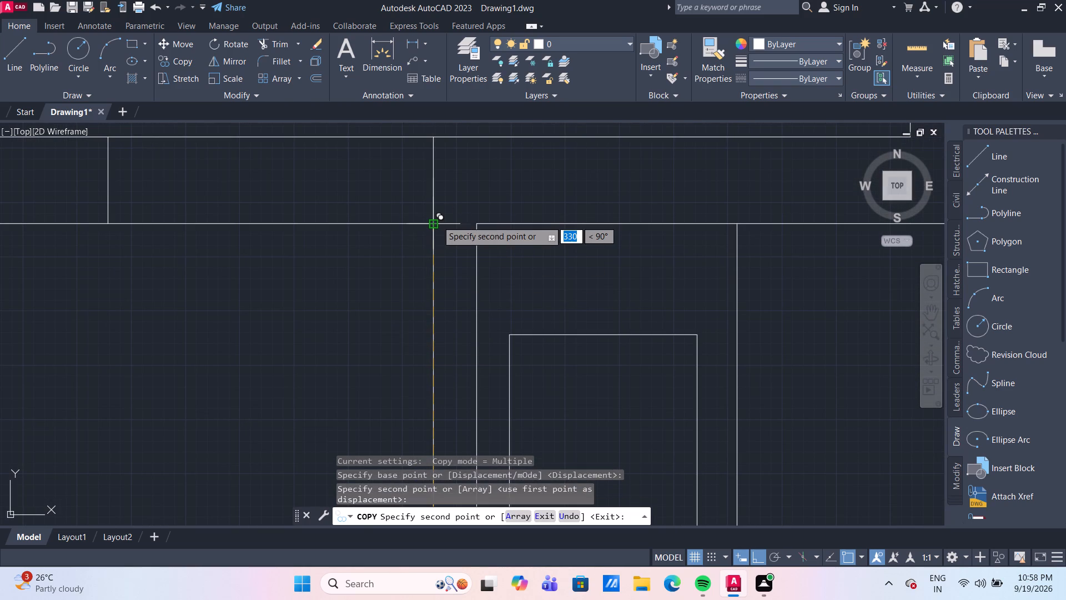
scroll(446, 213, "down", 3)
key("Escape")
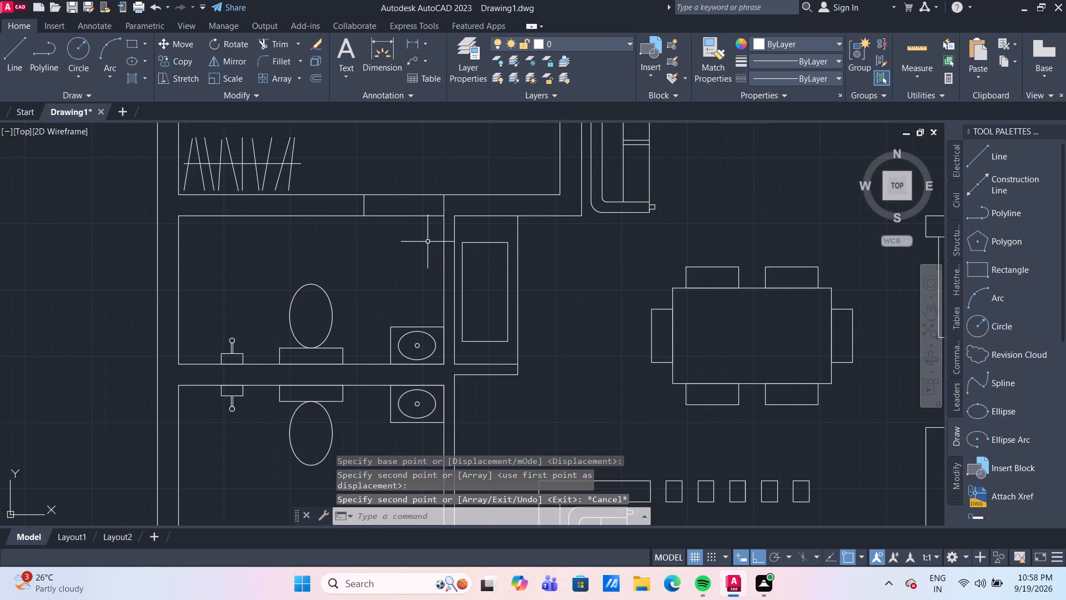
Trim the wall lines between the door lines in the upper bathroom's top wall and the lower bathroom's bottom wall to open both doorways.
scroll(427, 242, "down", 1)
type("TR")
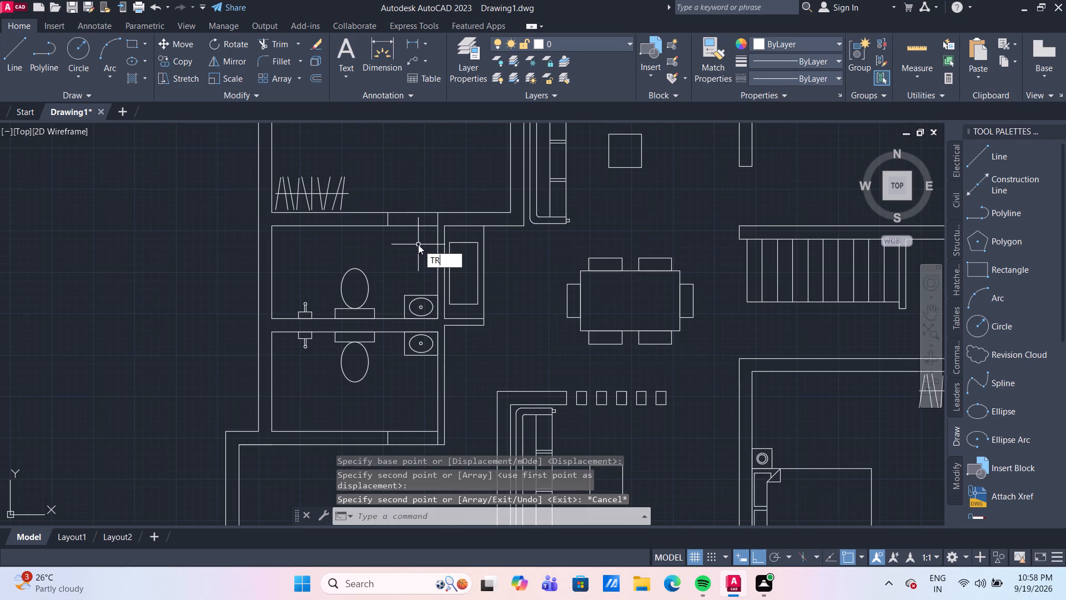
key("Return")
left_click(418, 244)
left_click(415, 197)
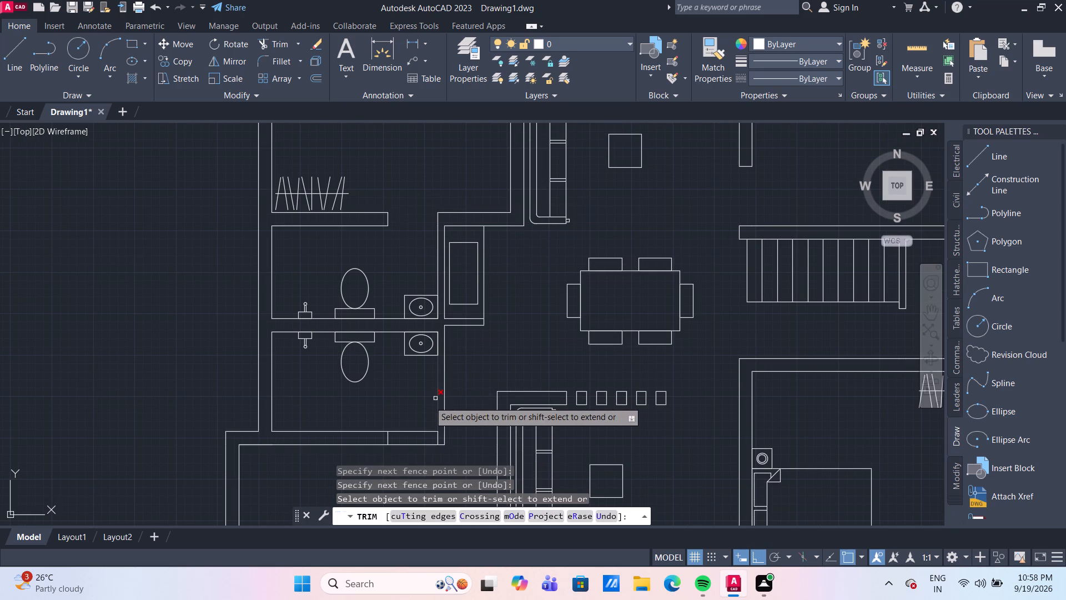
left_click_drag(416, 414, 415, 419)
left_click(414, 456)
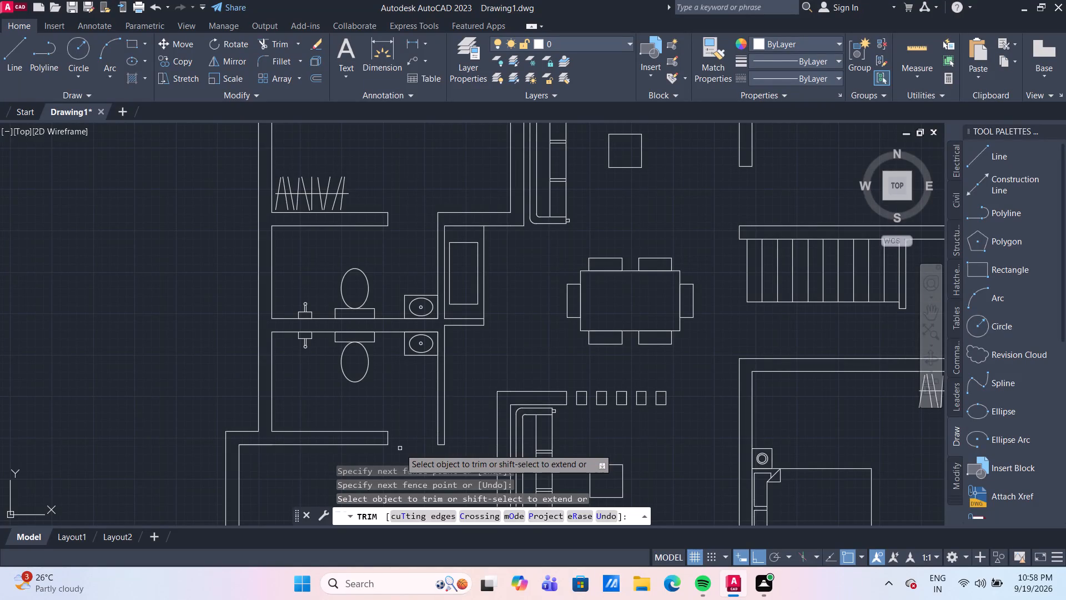
Look over the whole floor plan to check the door openings of the rooms.
scroll(651, 431, "down", 1)
middle_click_drag(651, 431, 590, 303)
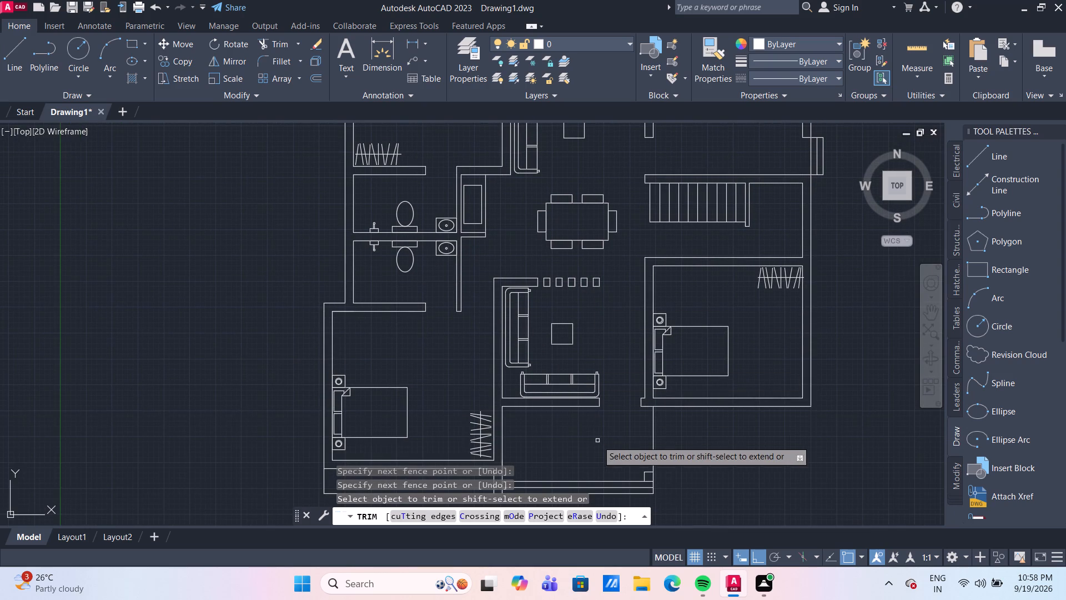
scroll(609, 441, "up", 1)
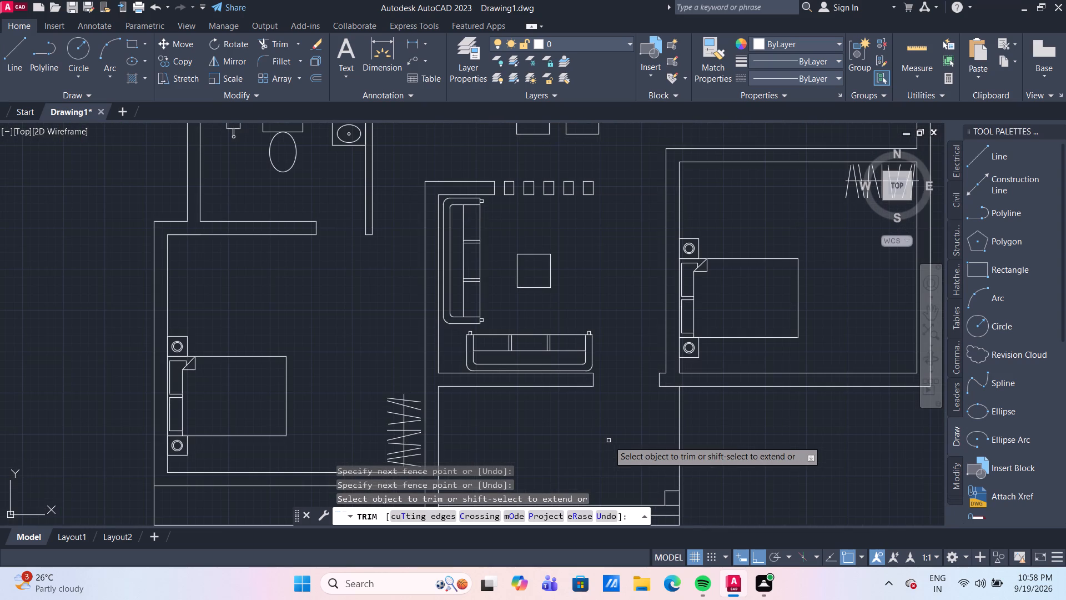
scroll(609, 441, "down", 2)
middle_click_drag(656, 353, 615, 374)
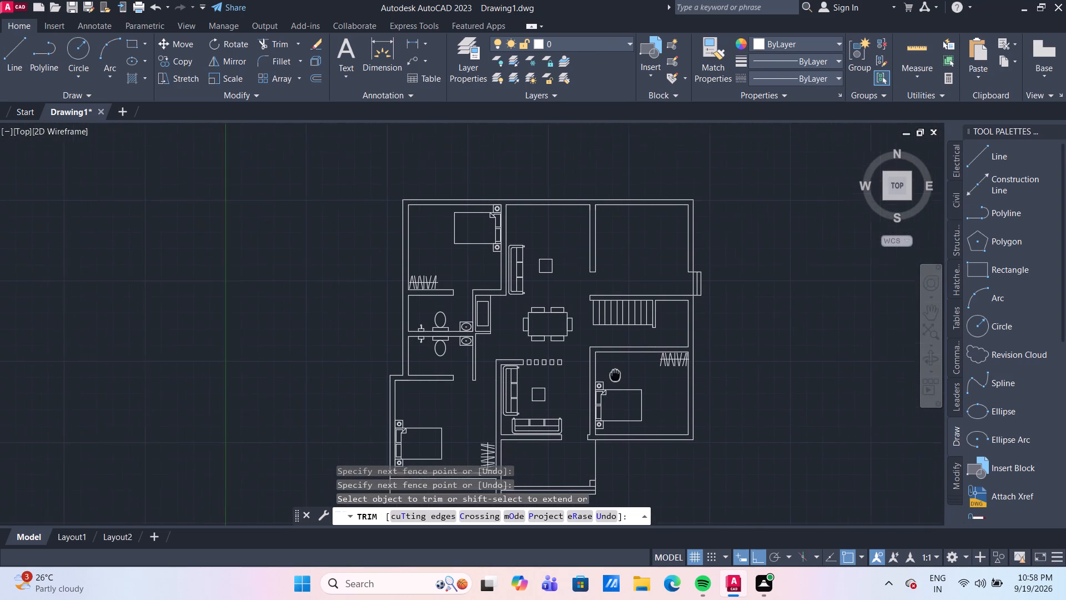
middle_click_drag(615, 374, 591, 381)
scroll(494, 307, "up", 1)
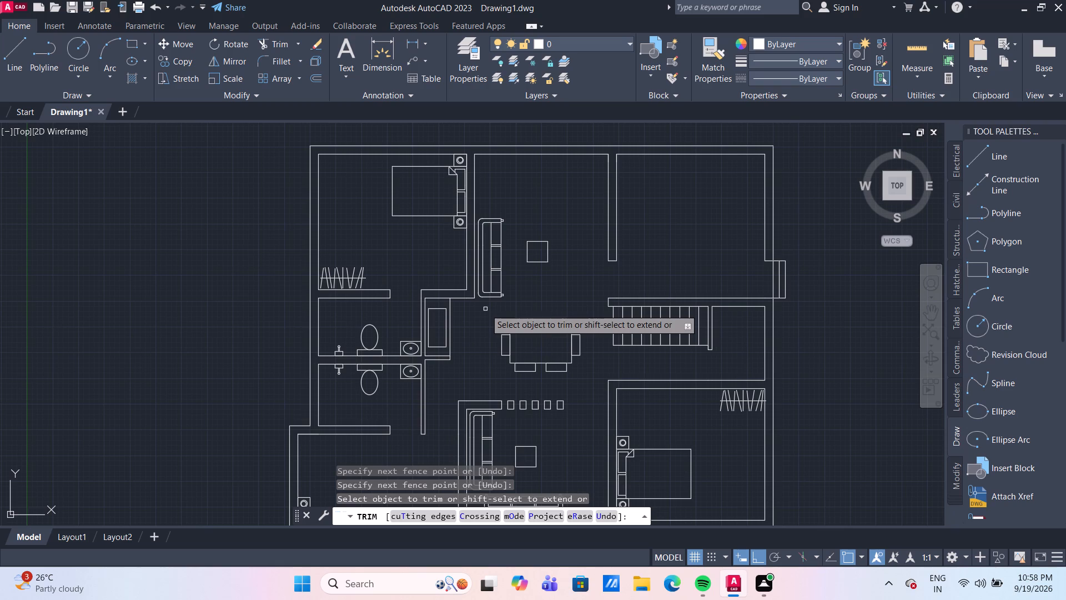
key("Escape")
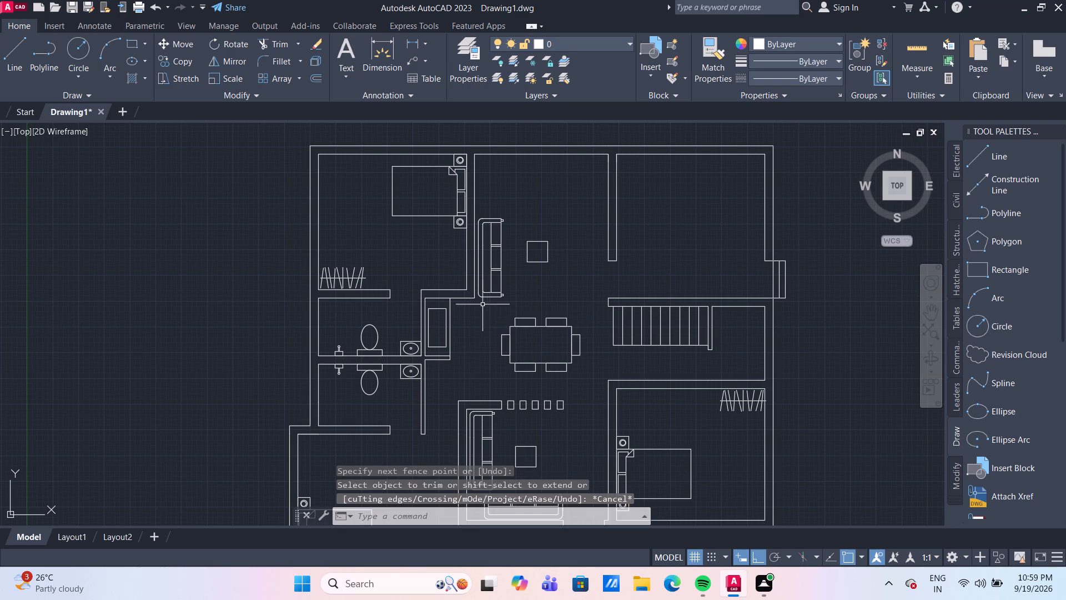
Draw a short horizontal line across the upper-left bedroom's right wall, starting at the room's lower-right inner corner.
scroll(486, 302, "up", 2)
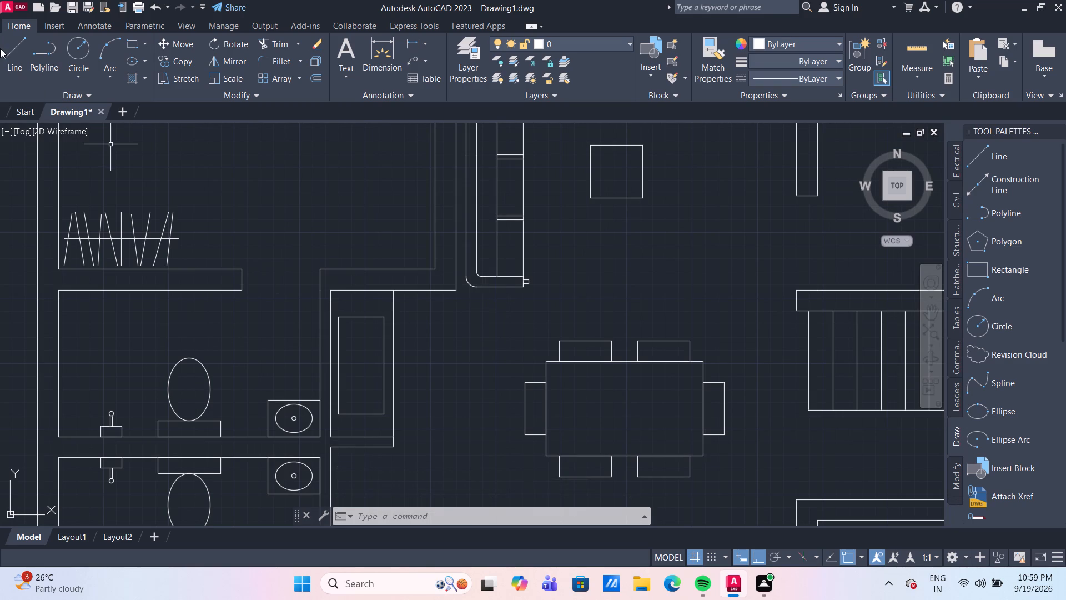
left_click(11, 57)
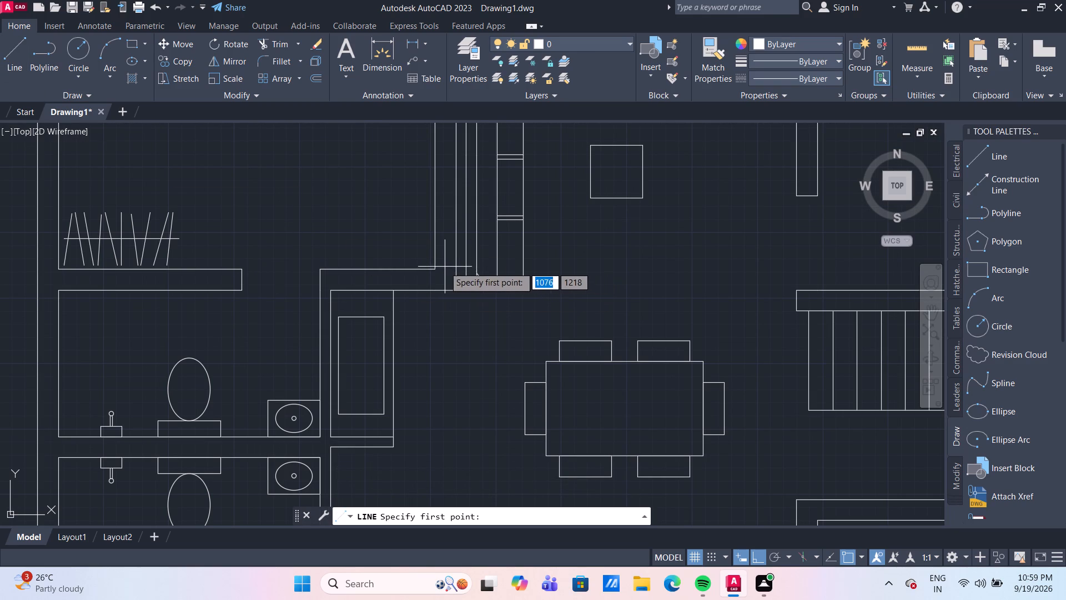
left_click(433, 267)
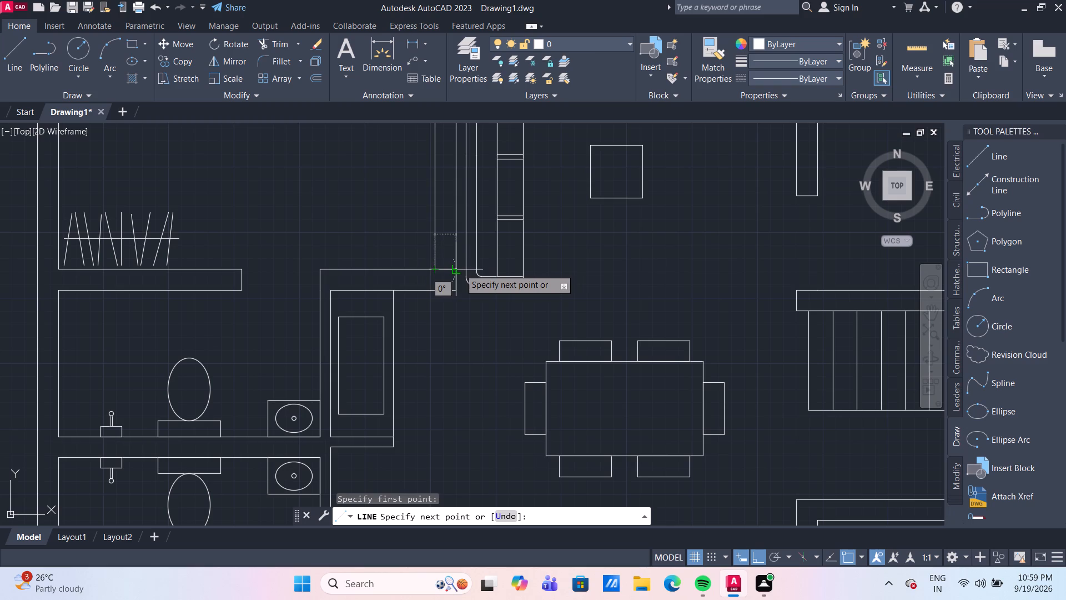
left_click(460, 269)
key("Escape")
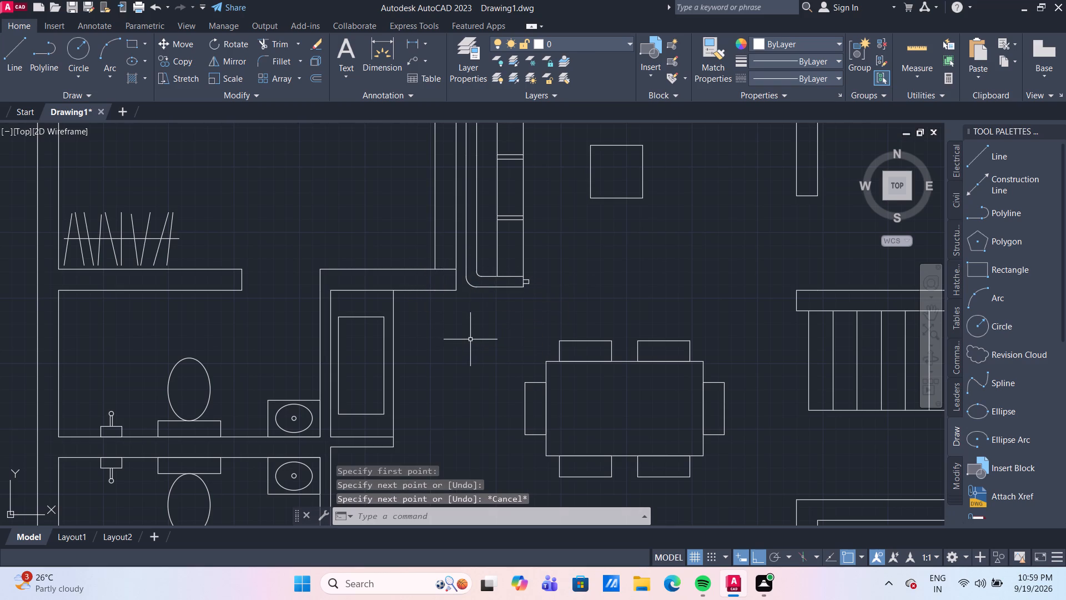
Offset the short line across the upper-left bedroom's right wall 90 upward to mark the door width.
key("o")
key("Return")
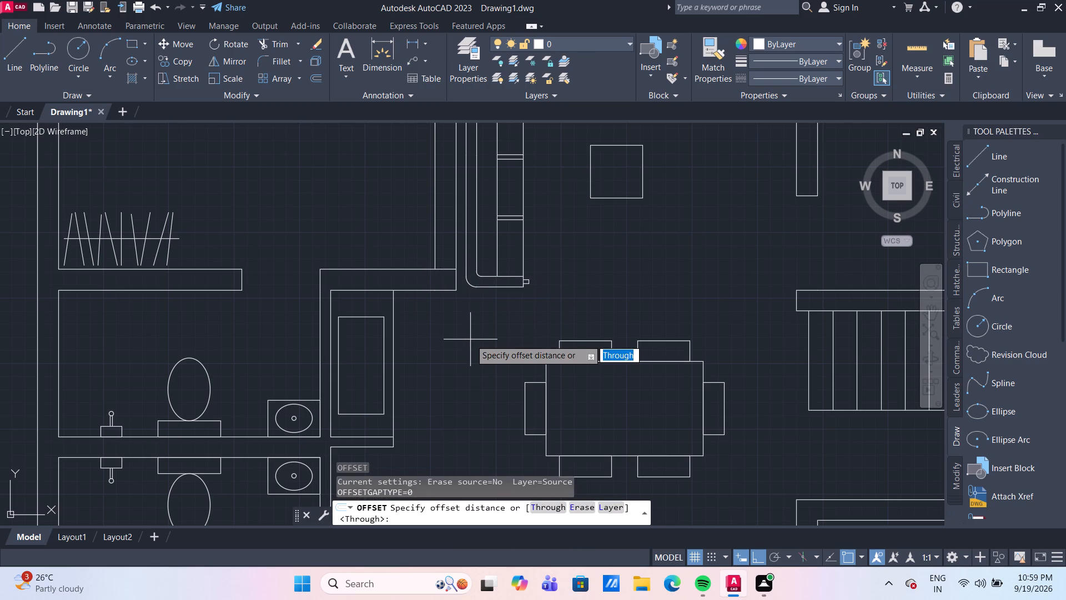
key("Return")
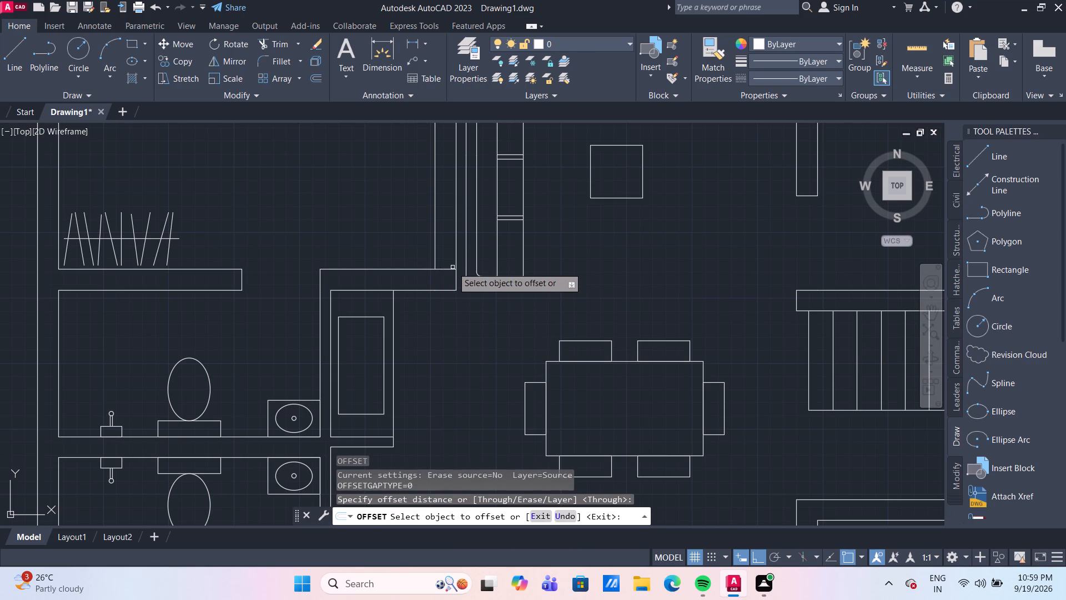
left_click(449, 269)
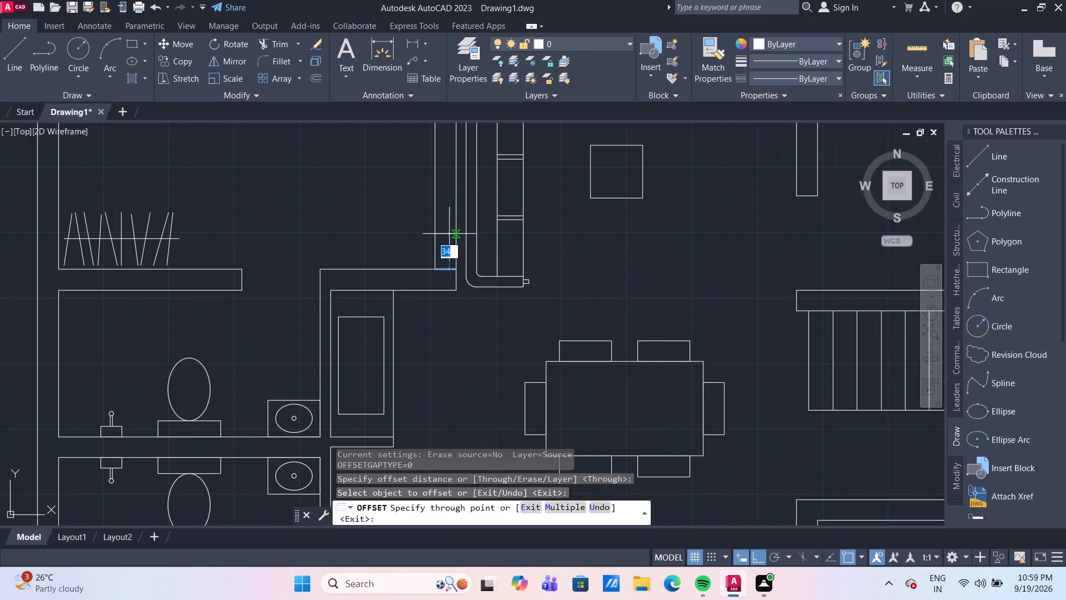
type("90")
key("Return")
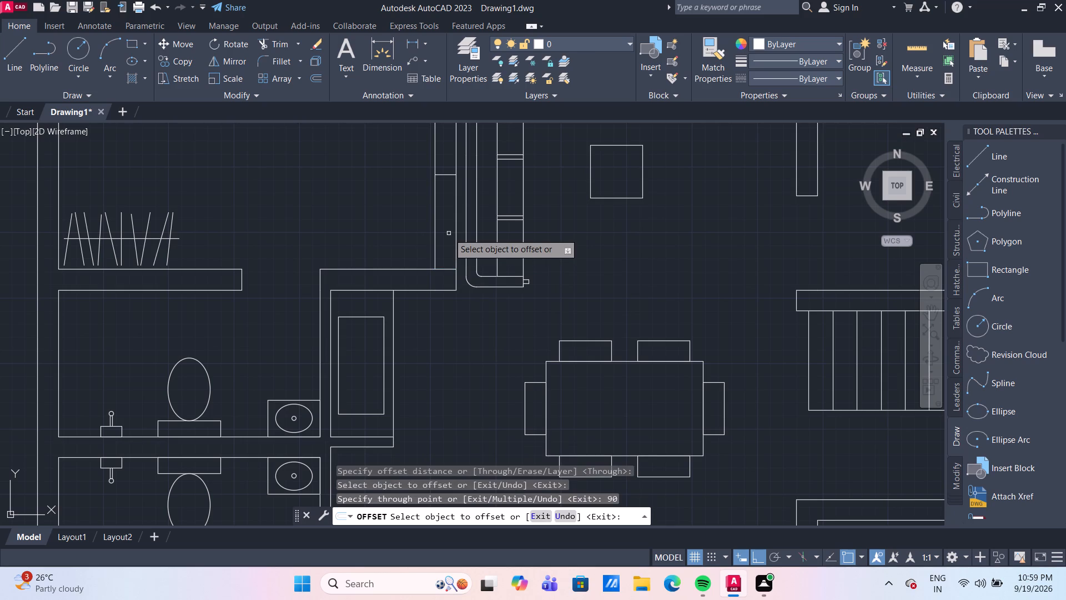
key("Escape")
Trim both lines of the upper-left bedroom's right wall between the two door lines to open the doorway.
type("TR")
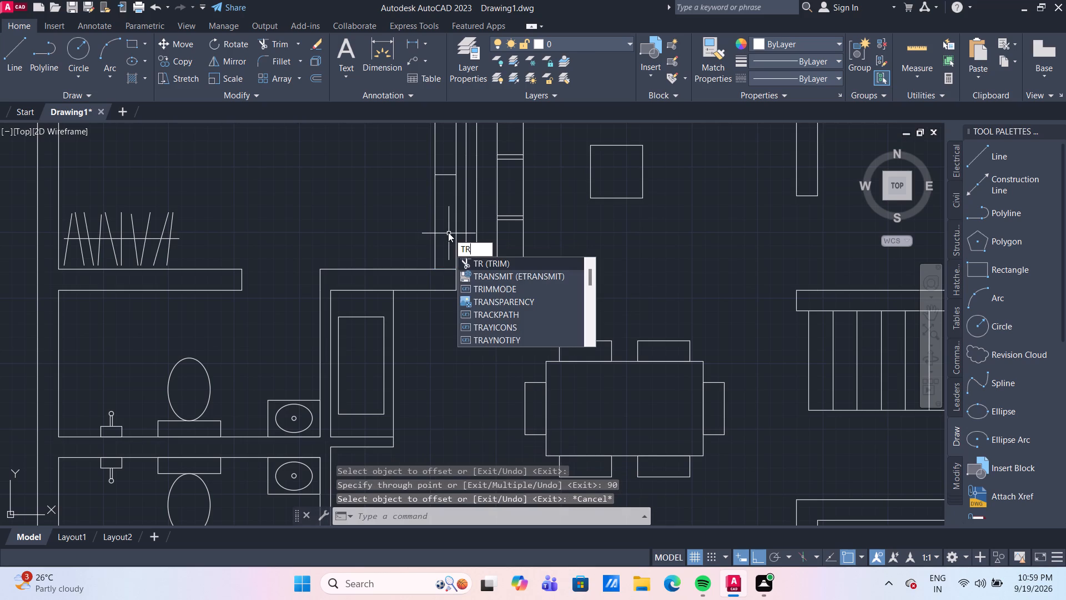
key("Return")
left_click_drag(455, 232, 450, 234)
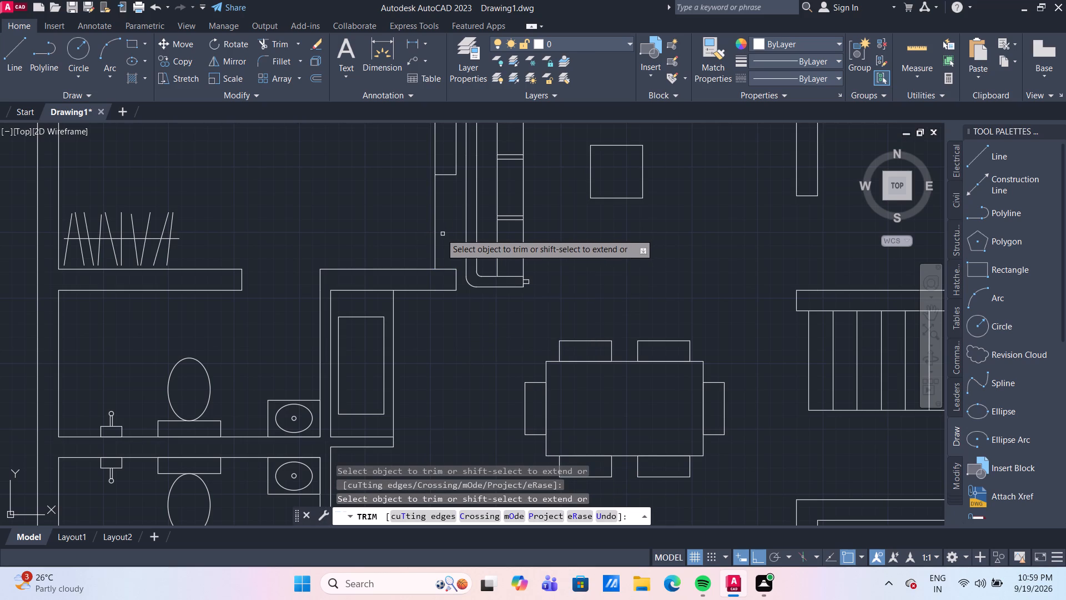
left_click(434, 232)
key("Escape")
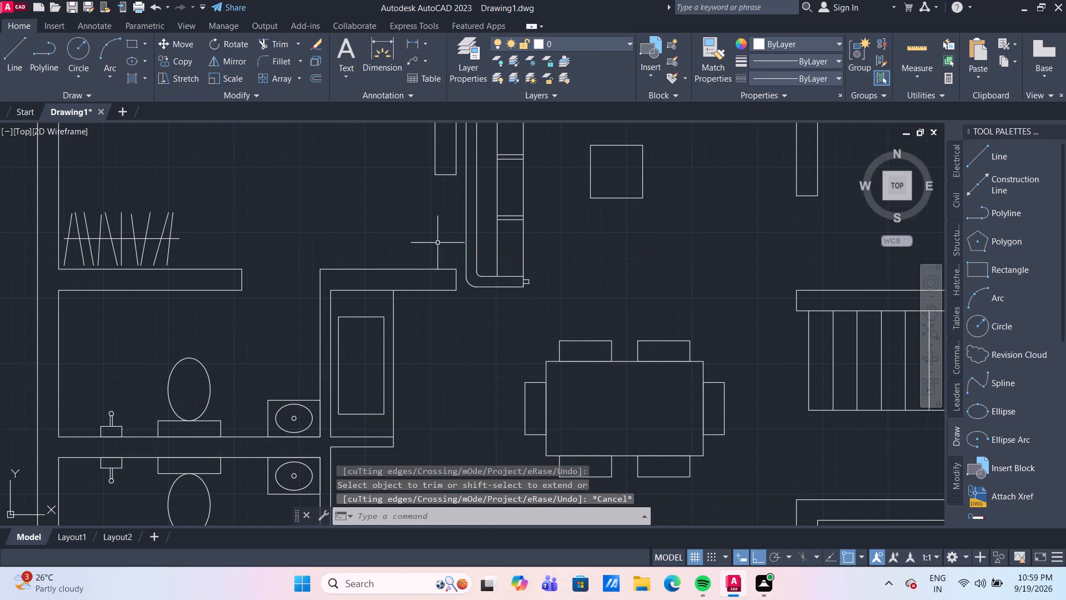
Move the sofa beside the upper-left bedroom's right wall straight up about 140, clear of the new doorway.
scroll(587, 308, "down", 2)
middle_click_drag(609, 288, 598, 304)
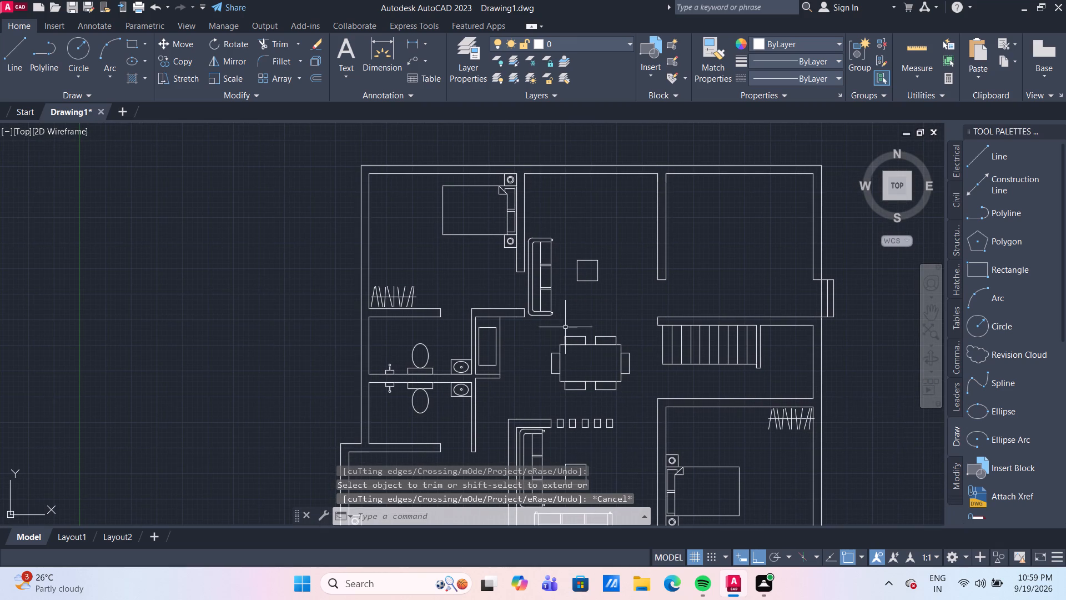
scroll(557, 320, "up", 1)
left_click_drag(558, 320, 556, 313)
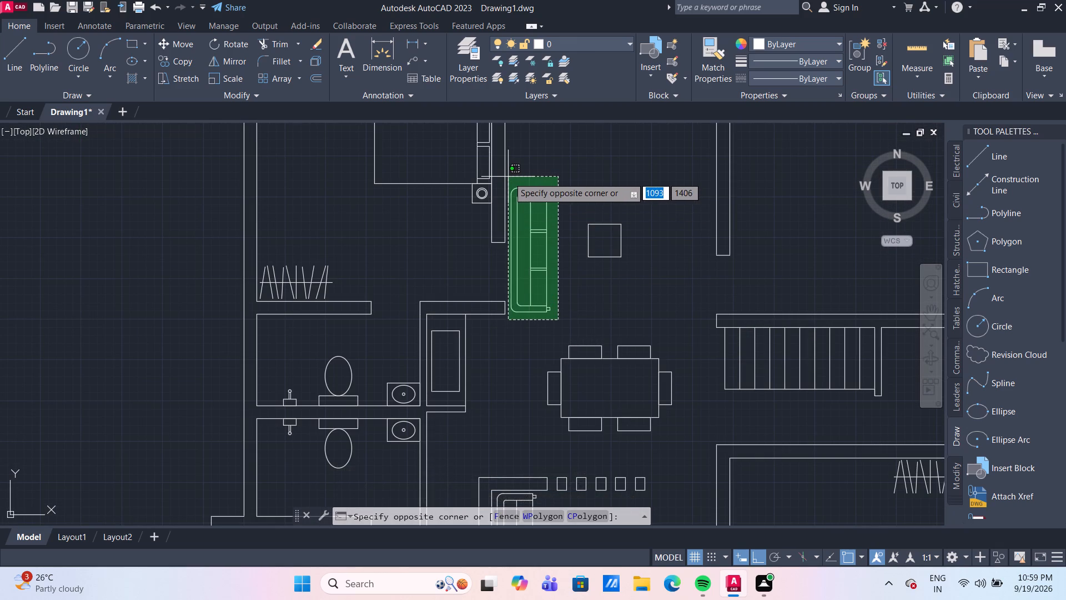
left_click(509, 178)
key("m")
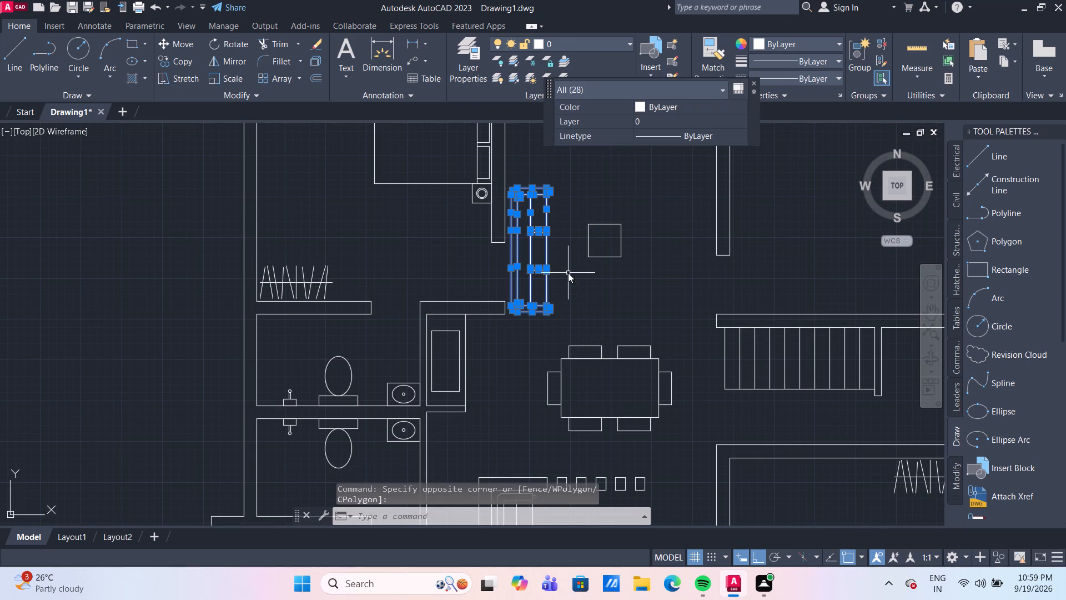
key("Return")
left_click(531, 243)
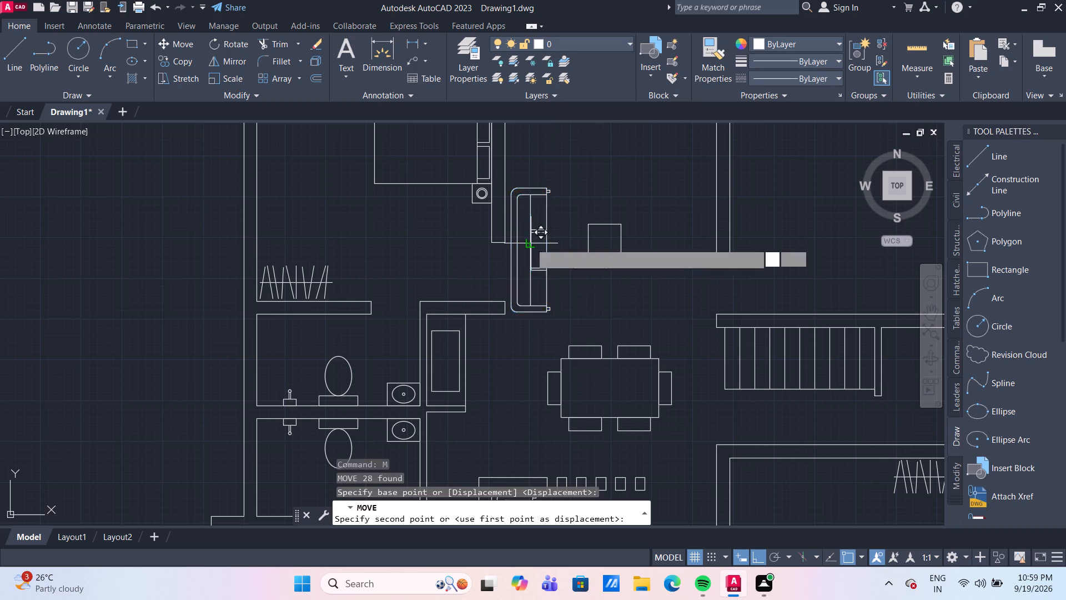
middle_click_drag(539, 170, 523, 253)
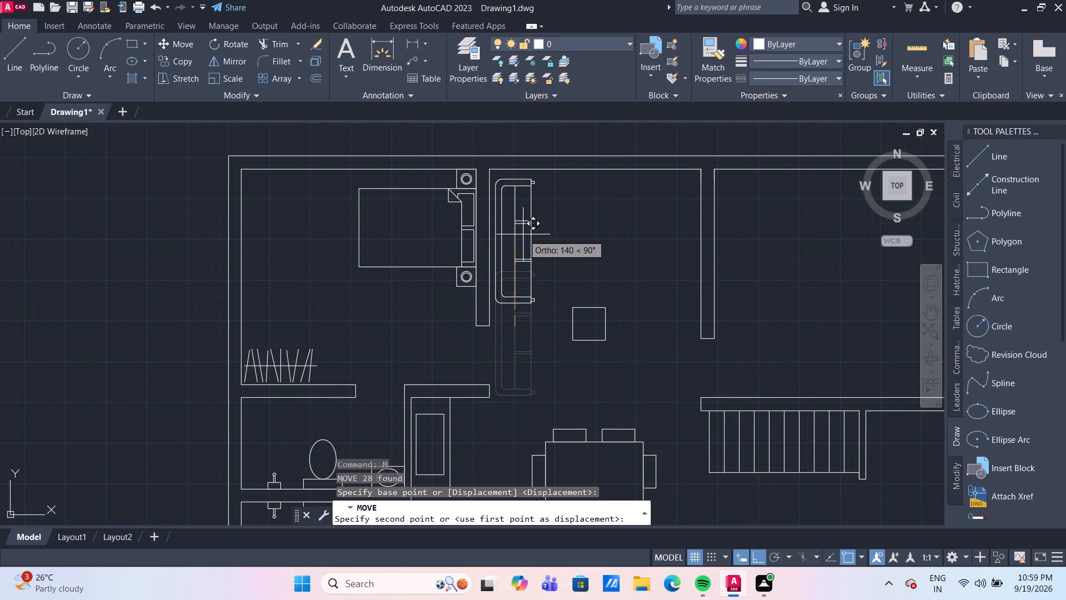
left_click(523, 234)
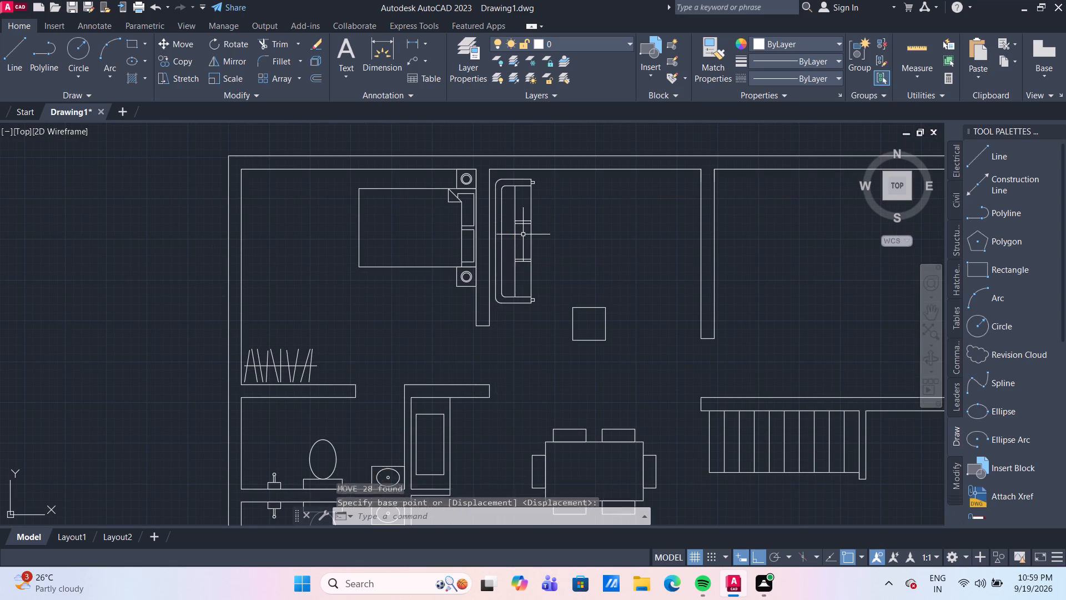
Move the square coffee table near the upper sofa straight up about 126, in front of the sofa.
left_click(611, 363)
left_click(560, 289)
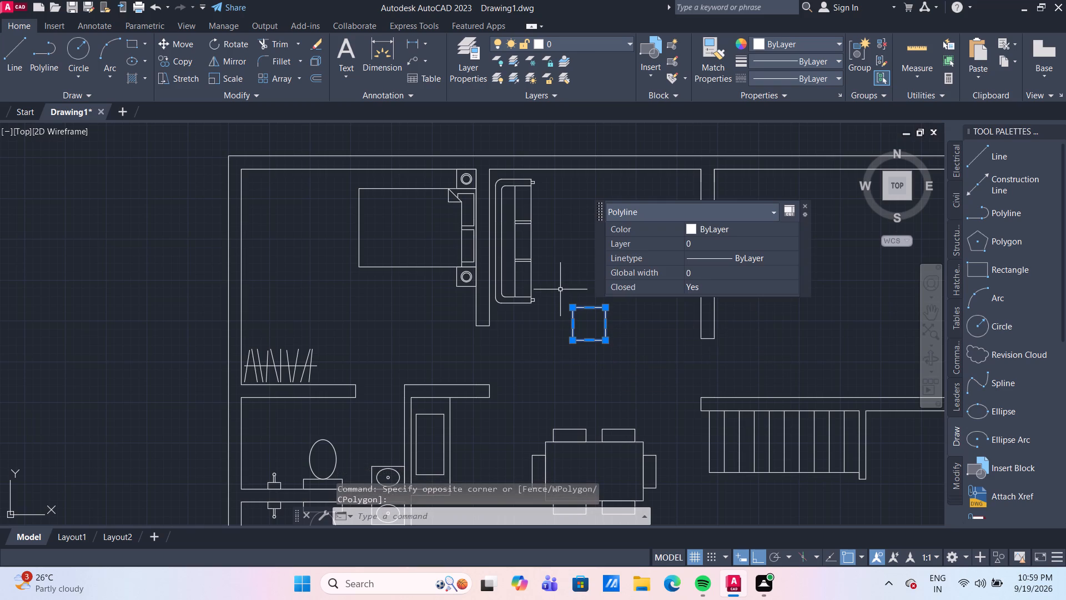
key("m")
key("Return")
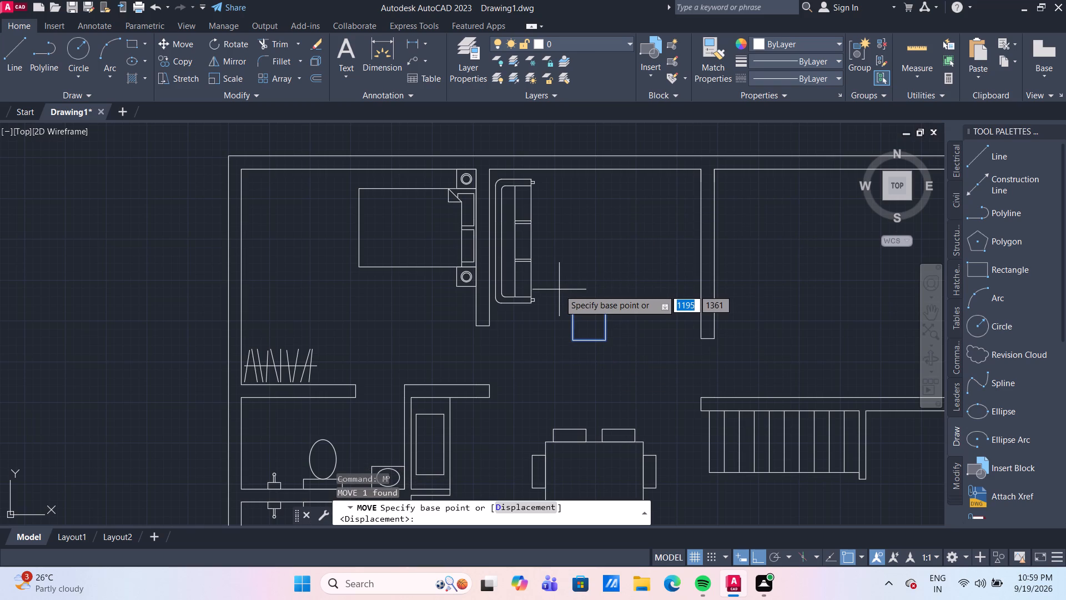
left_click_drag(570, 304, 576, 294)
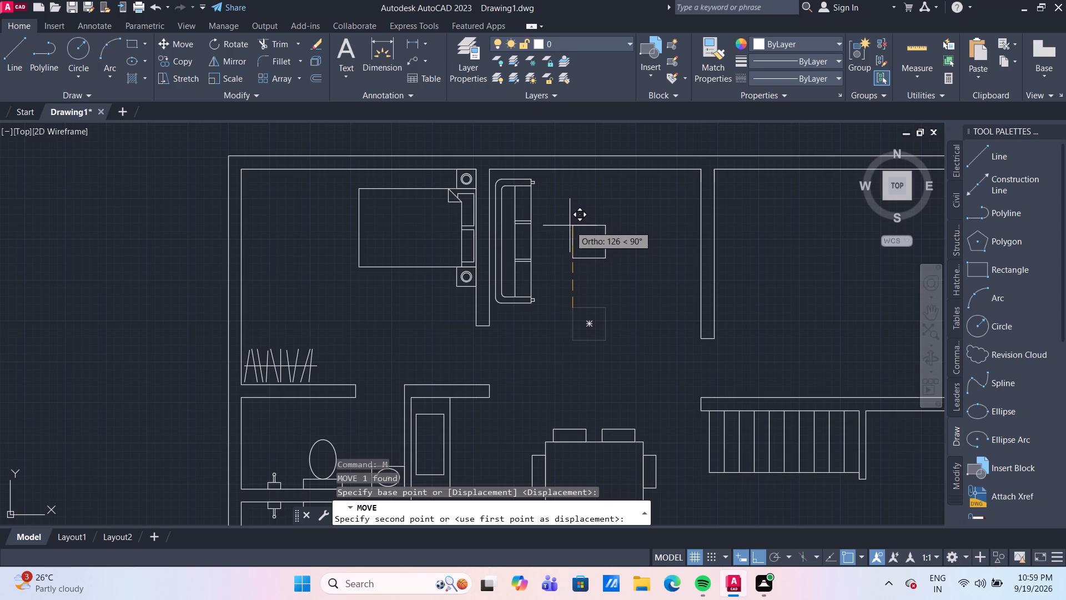
left_click(570, 226)
Group the dining table together with its six chairs.
scroll(570, 225, "down", 3)
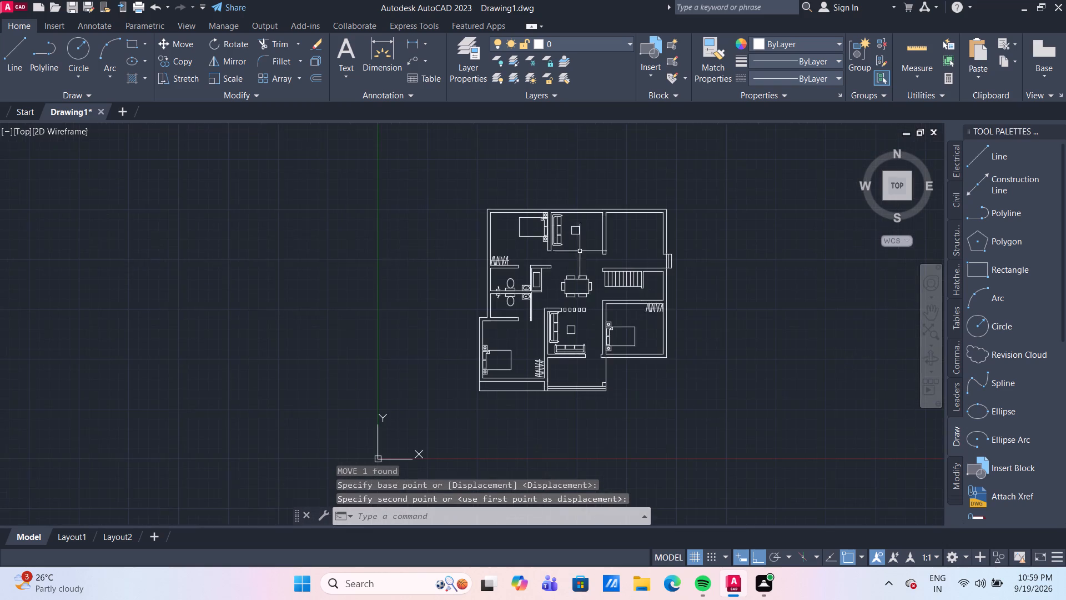
scroll(596, 317, "up", 2)
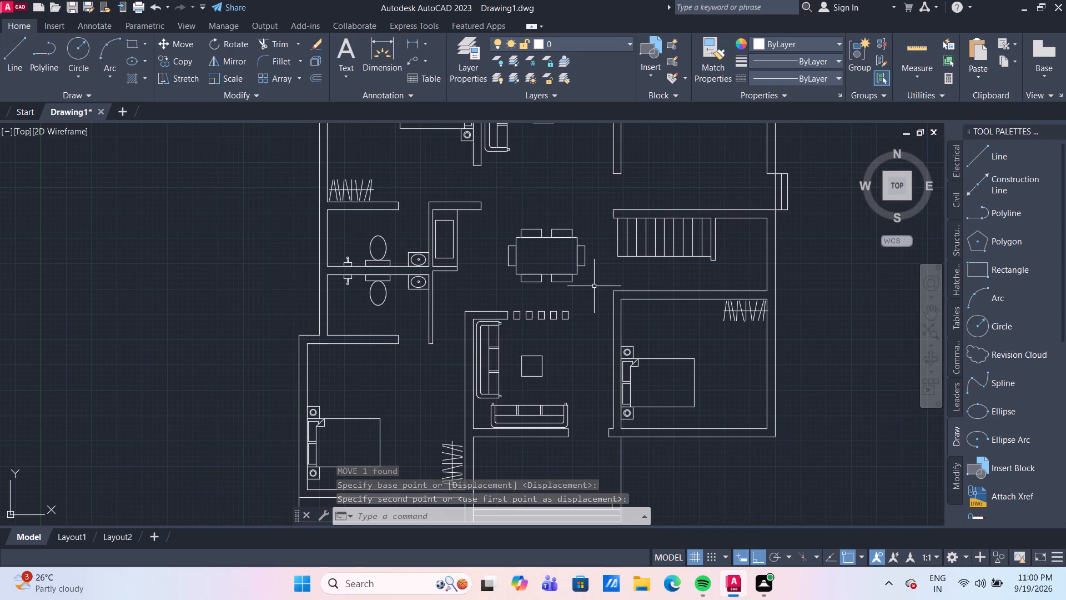
middle_click_drag(594, 286, 589, 302)
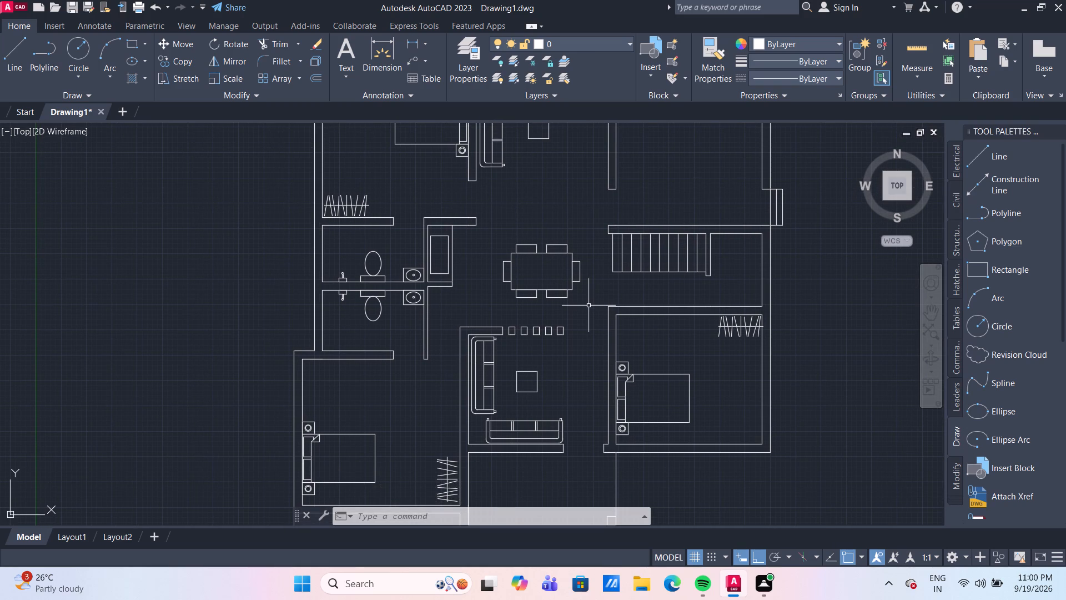
left_click(589, 306)
left_click(498, 226)
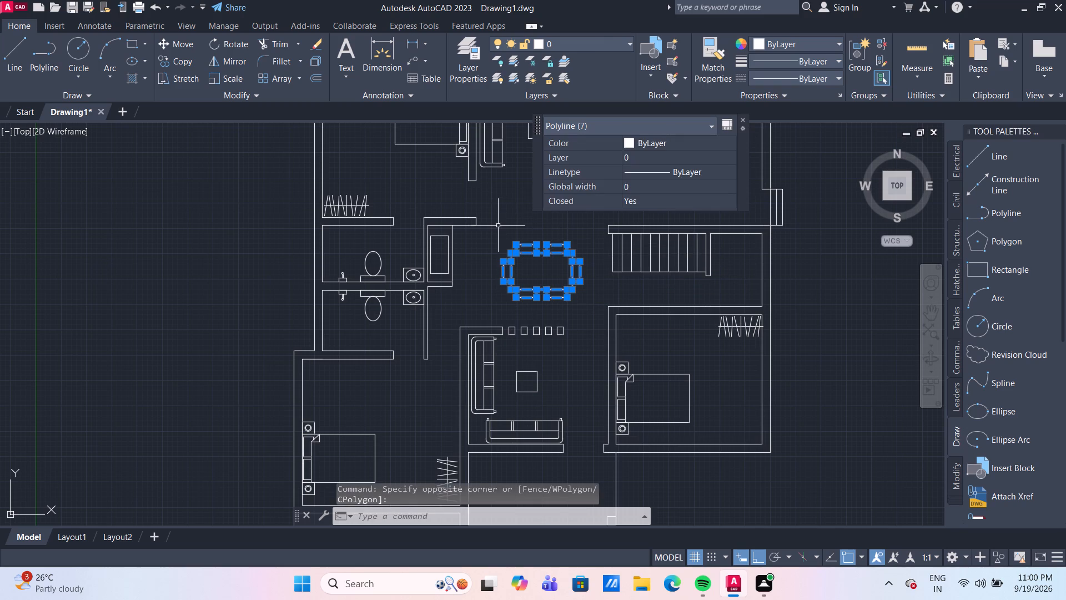
key("g")
key("Return")
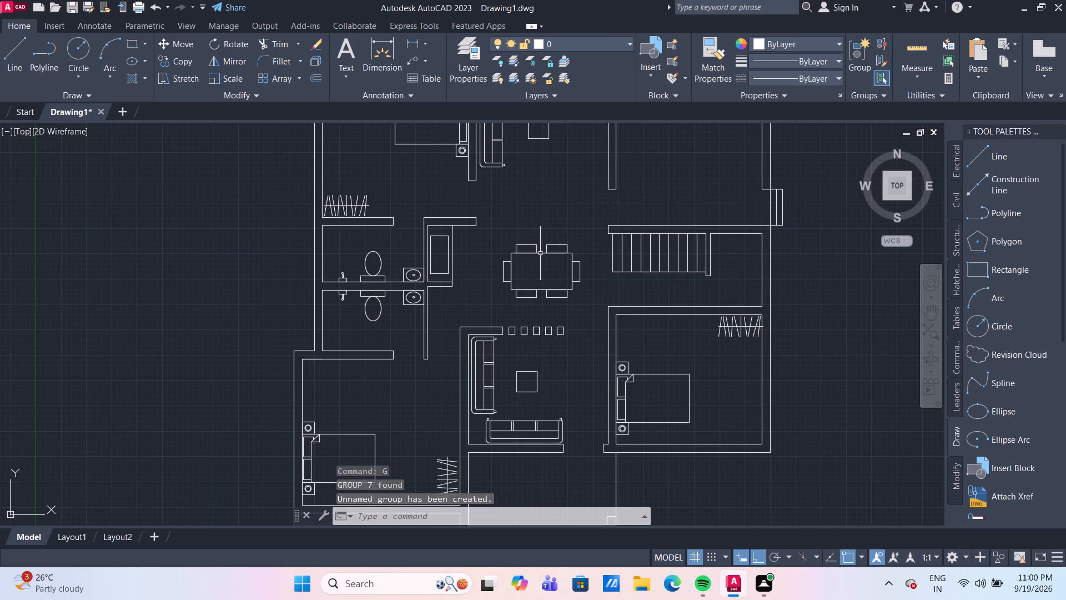
Rotate the dining set group 90 degrees clockwise about the table's upper-right corner so its long side runs vertically.
left_click(540, 253)
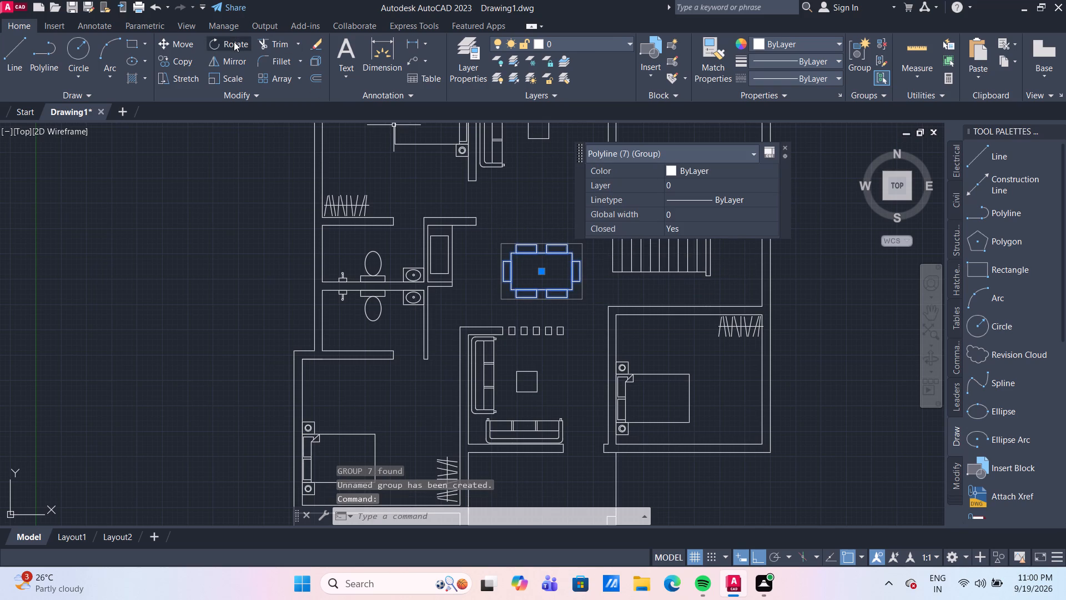
left_click(234, 42)
left_click_drag(573, 250, 582, 274)
left_click(588, 289)
With Ortho off, move the dining set about 59 diagonally down and to the left, centring it in the dining area.
left_click_drag(585, 268, 582, 262)
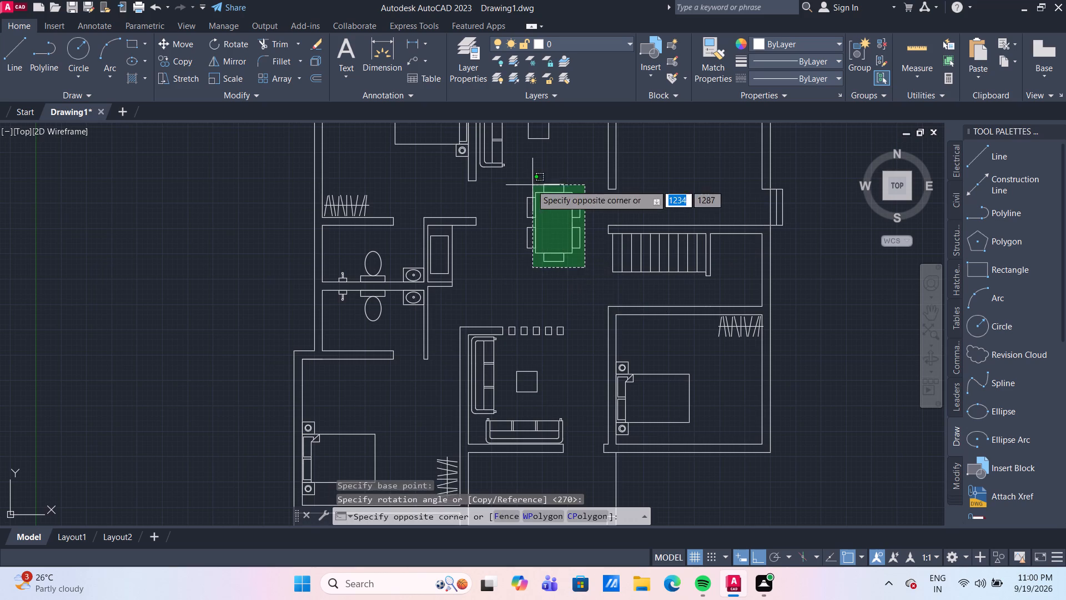
left_click(520, 176)
key("m")
key("Return")
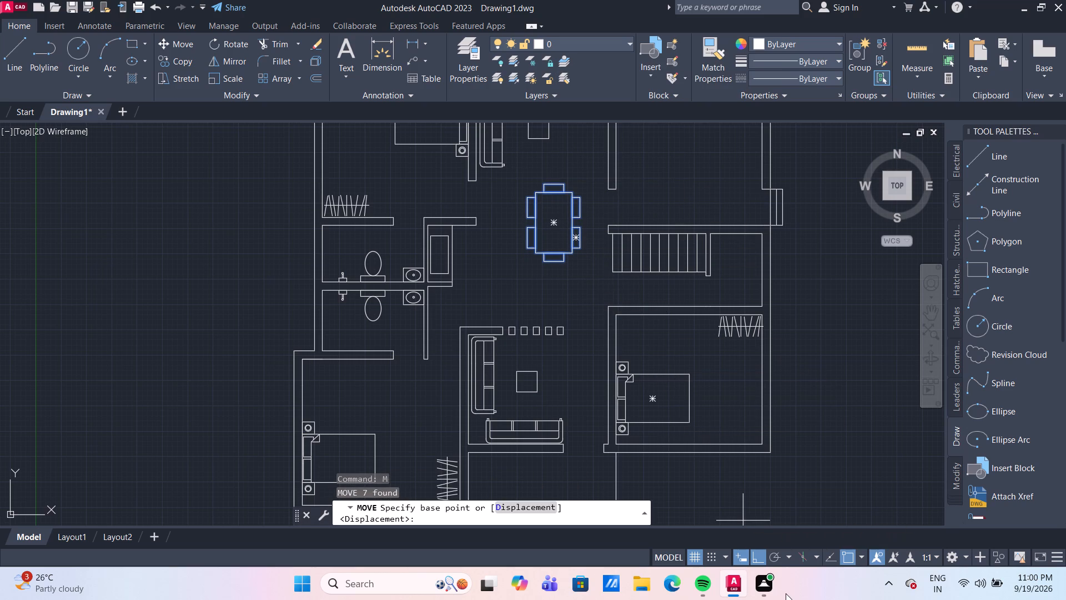
left_click(759, 553)
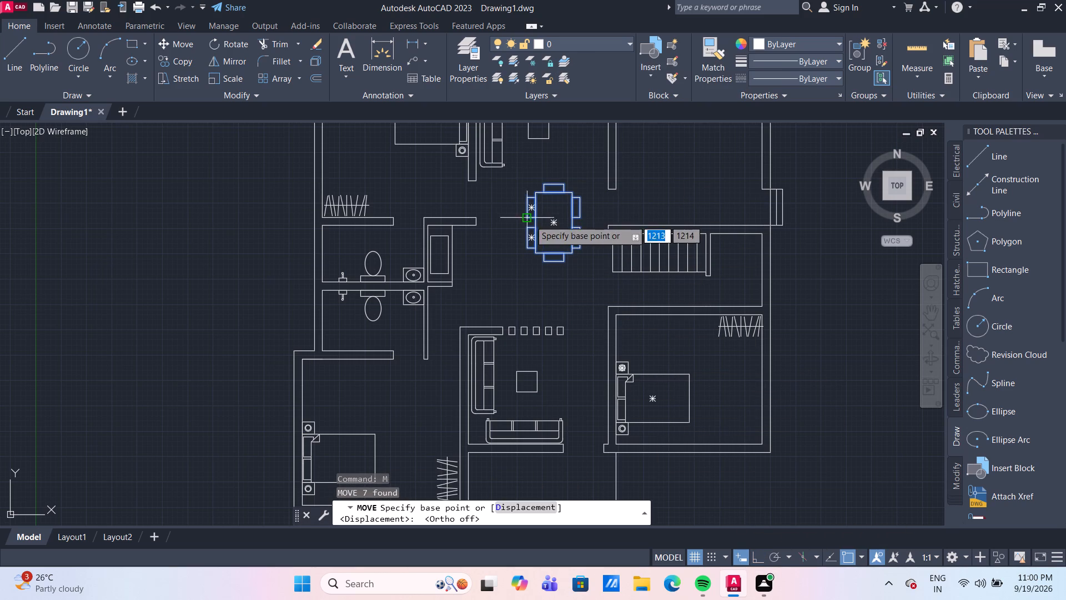
left_click(555, 224)
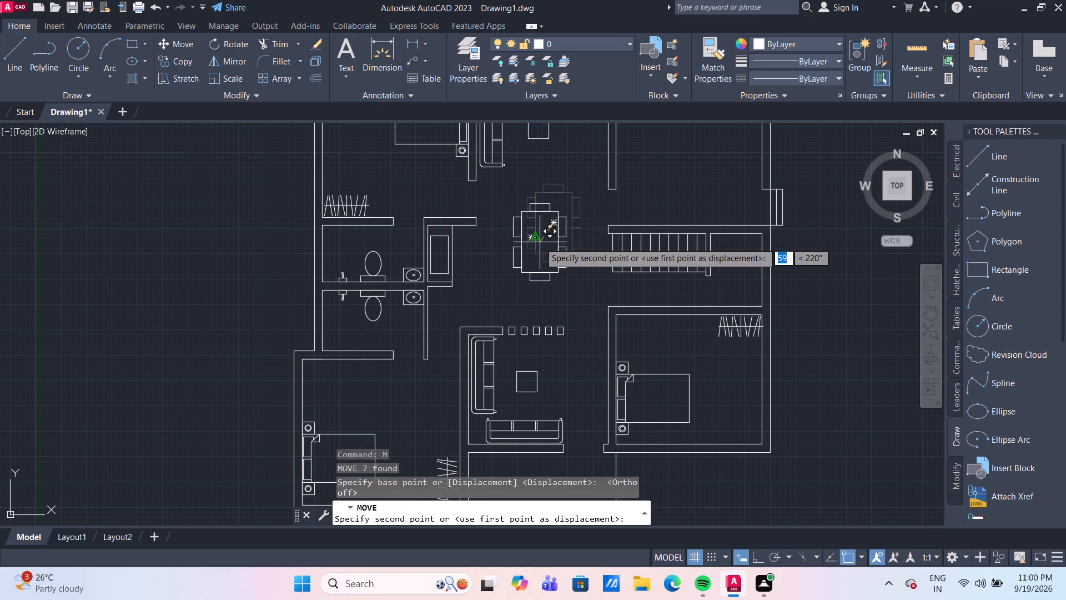
left_click(540, 242)
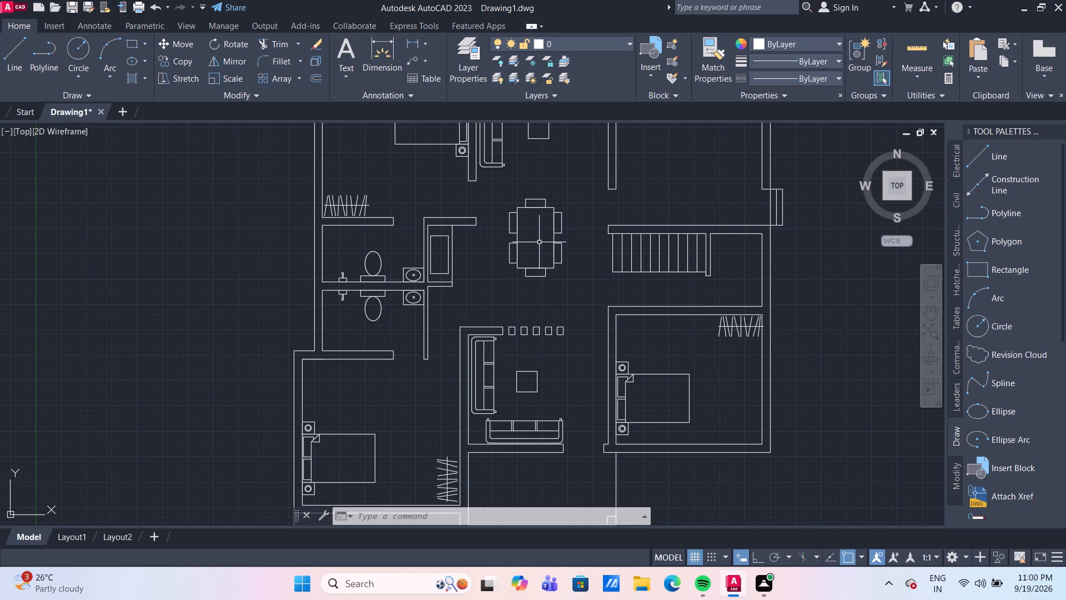
Look over the whole floor plan to check the furniture layout and which rooms still need door openings.
scroll(589, 357, "down", 1)
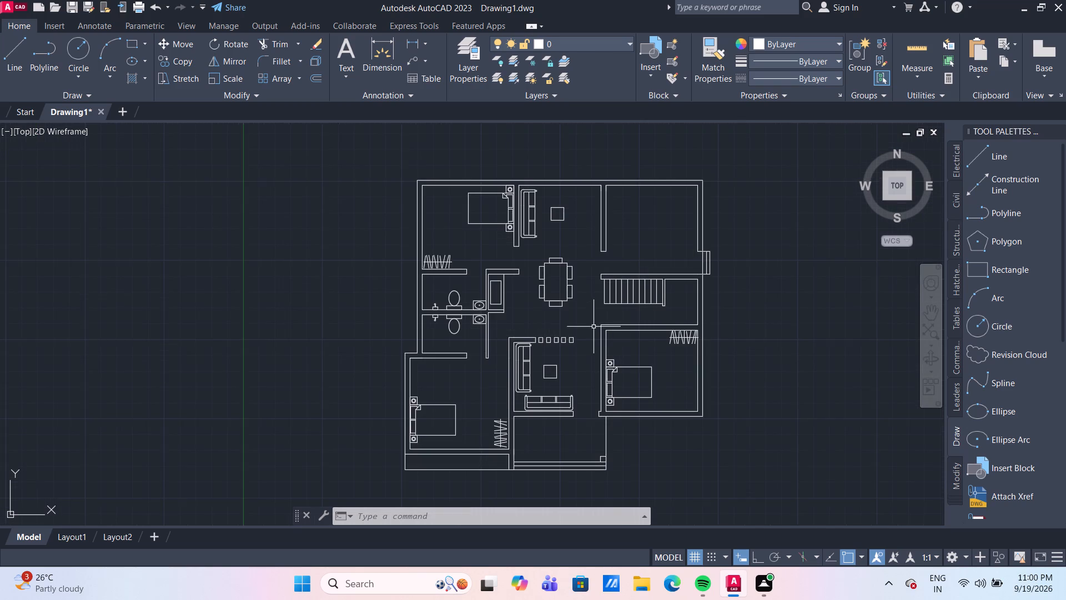
middle_click_drag(587, 324, 510, 300)
scroll(597, 337, "up", 1)
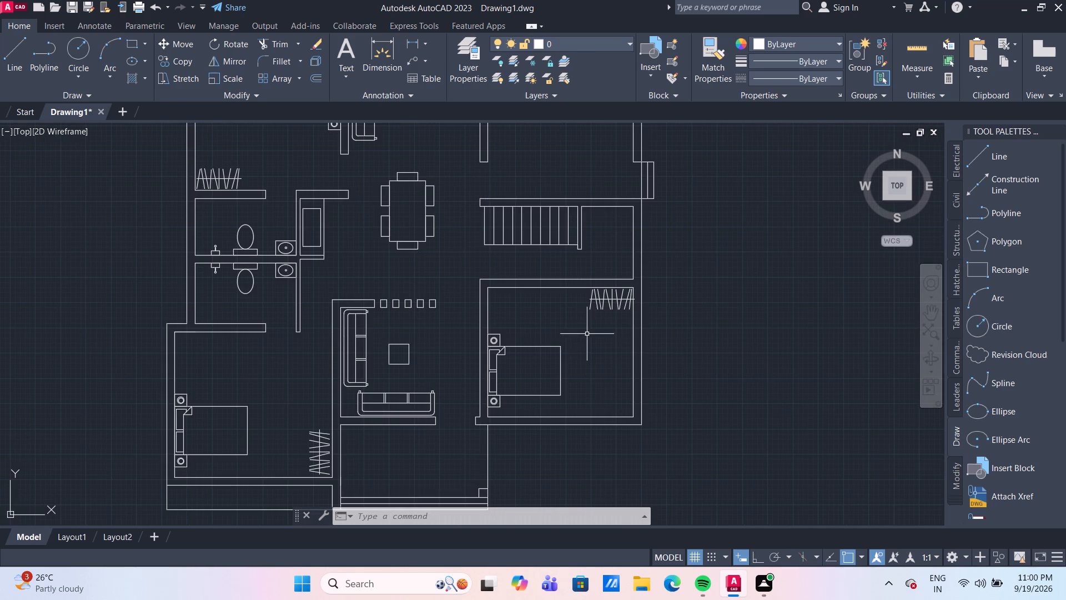
middle_click_drag(559, 329, 552, 289)
scroll(552, 289, "up", 1)
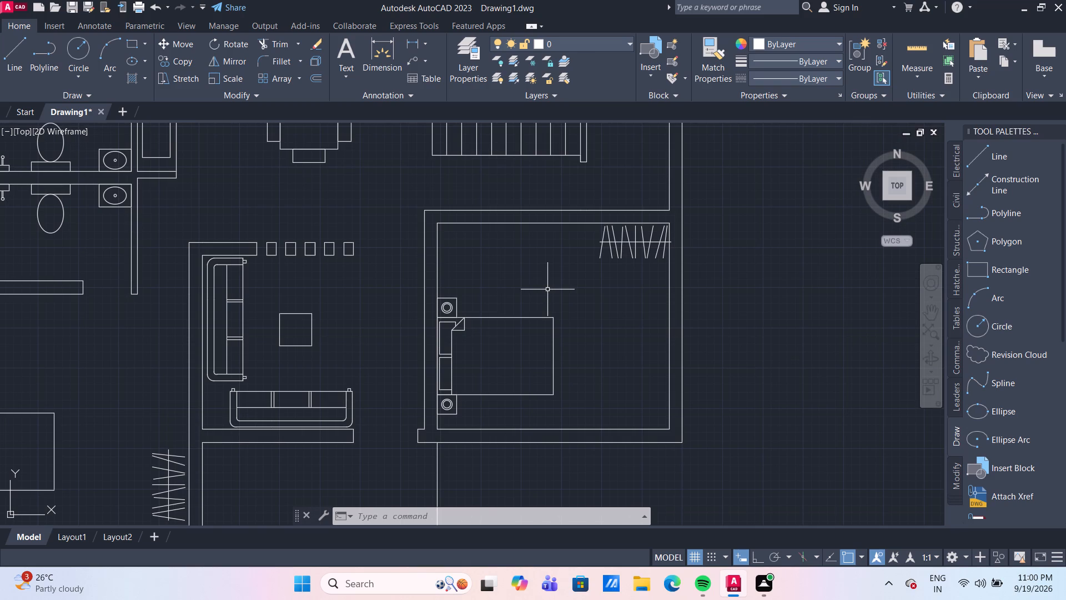
scroll(547, 289, "down", 3)
scroll(457, 328, "up", 2)
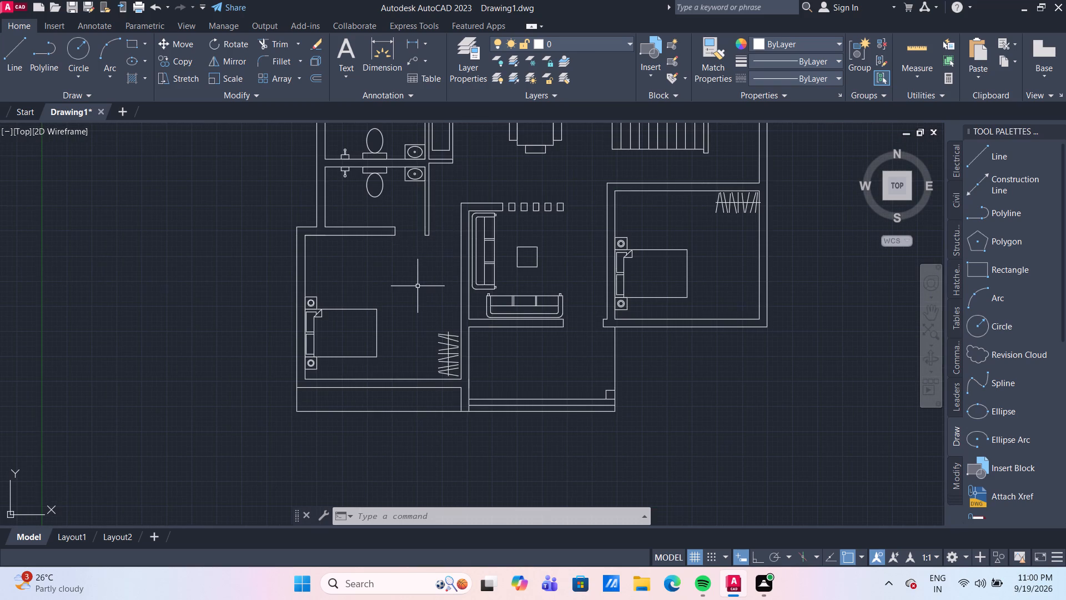
middle_click_drag(420, 286, 410, 360)
scroll(410, 360, "down", 1)
scroll(489, 242, "up", 1)
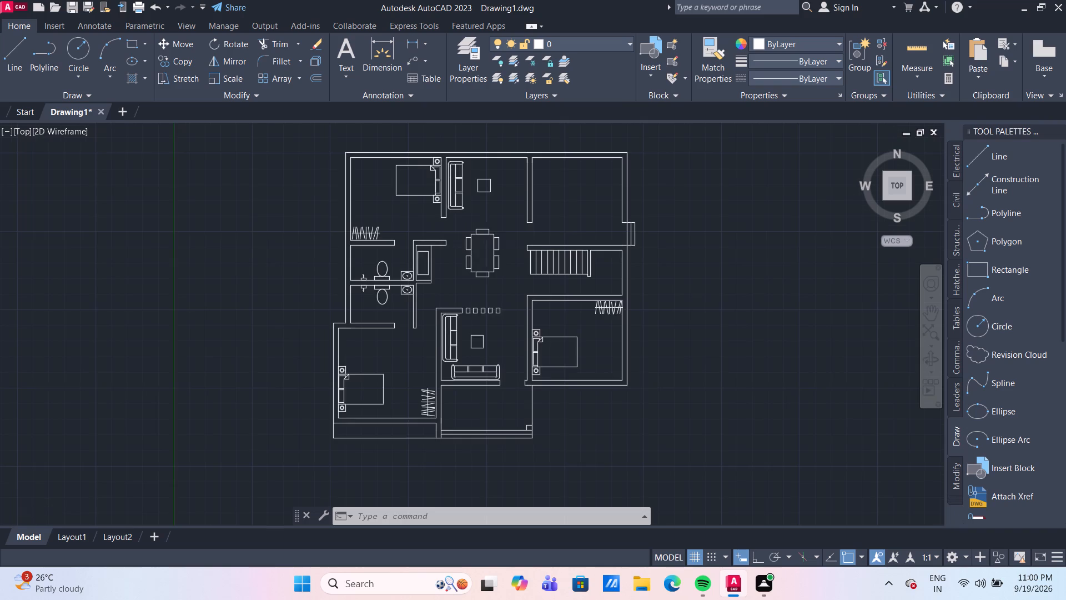
scroll(547, 244, "down", 1)
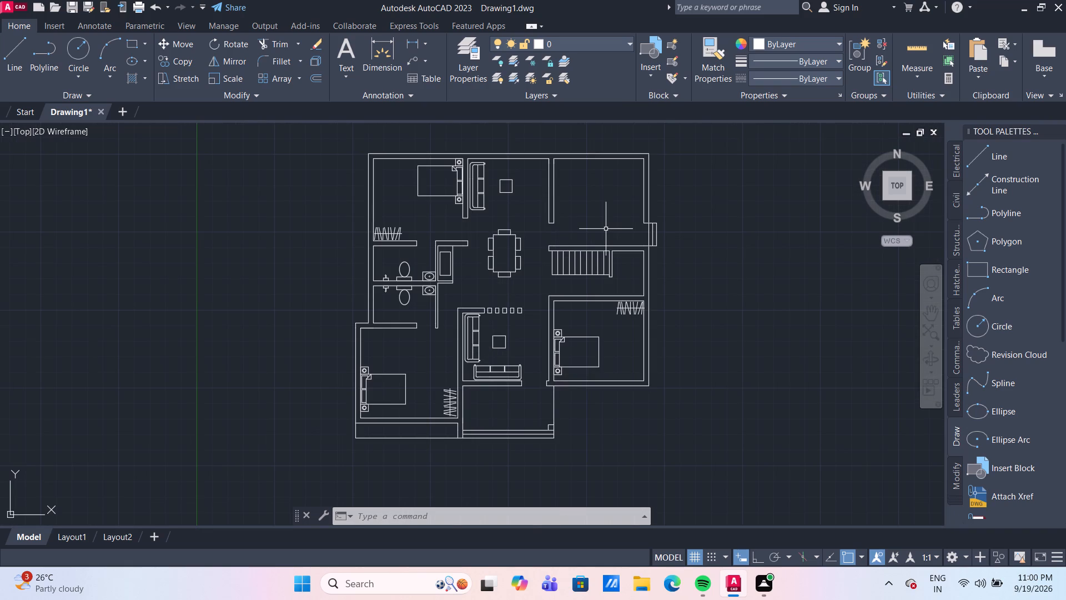
Draw a short vertical line across the lower-right bedroom's top wall, starting at the room's upper-left inner corner.
scroll(568, 292, "up", 2)
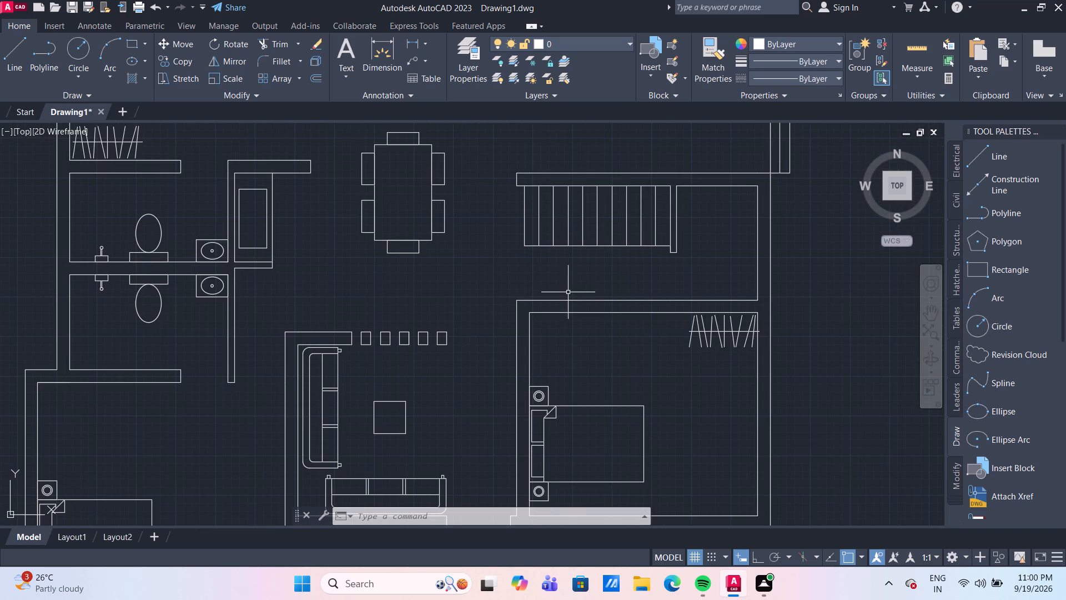
middle_click_drag(555, 264, 551, 249)
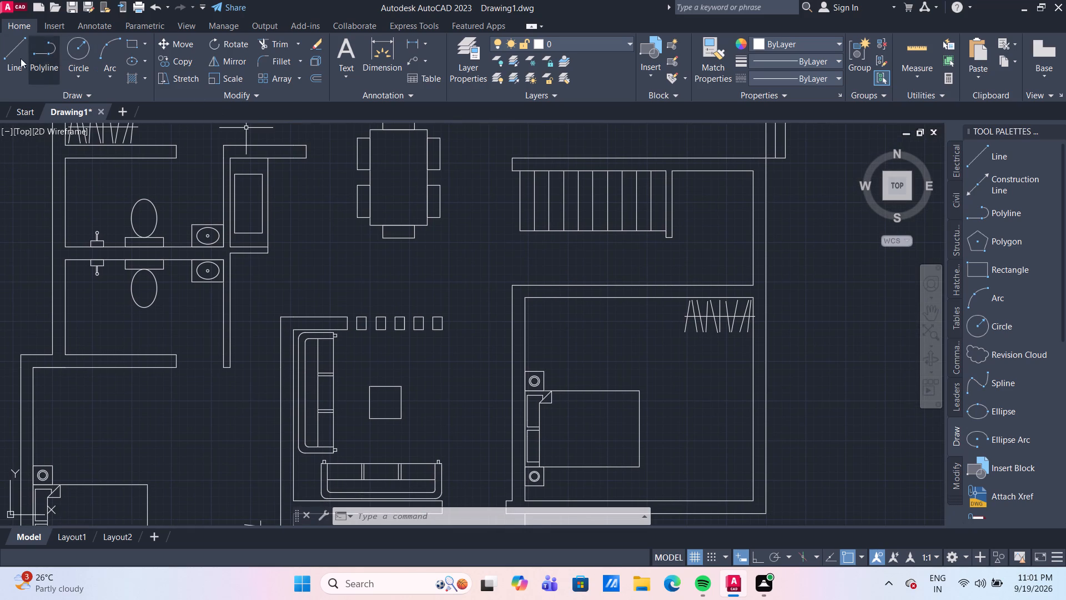
left_click(1, 54)
left_click(27, 62)
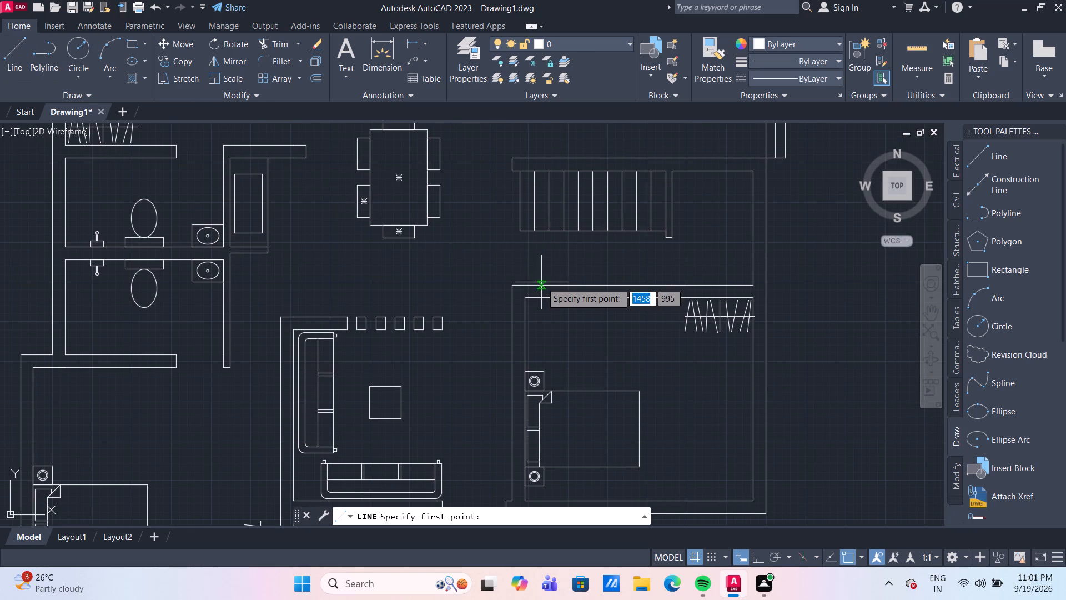
scroll(541, 283, "up", 2)
left_click(497, 321)
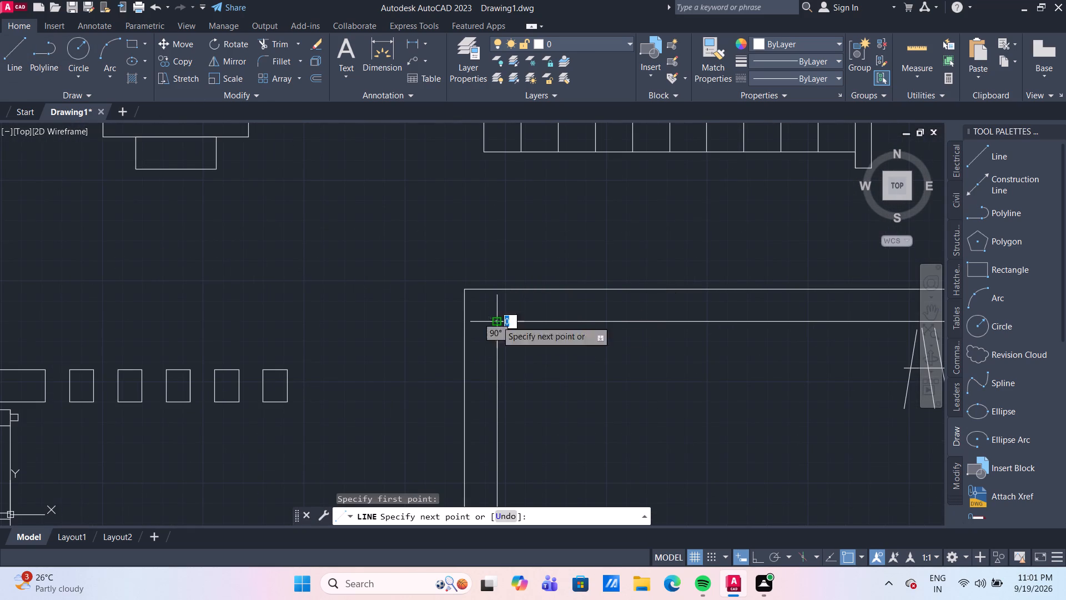
left_click(497, 291)
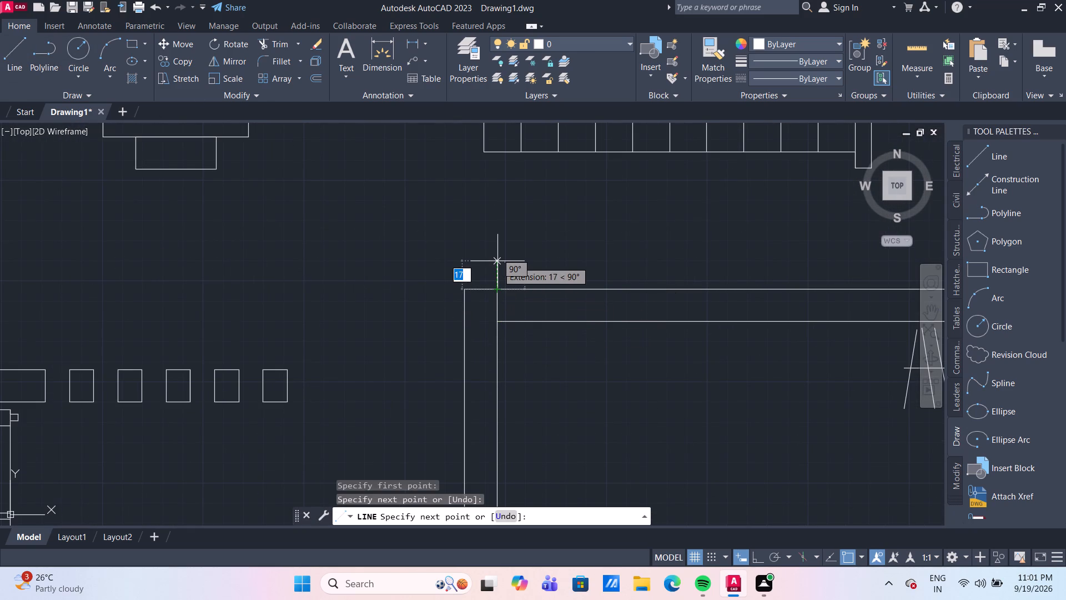
key("Return")
Offset the short line across the lower-right bedroom's top wall 90 to the right to mark the door width.
key("o")
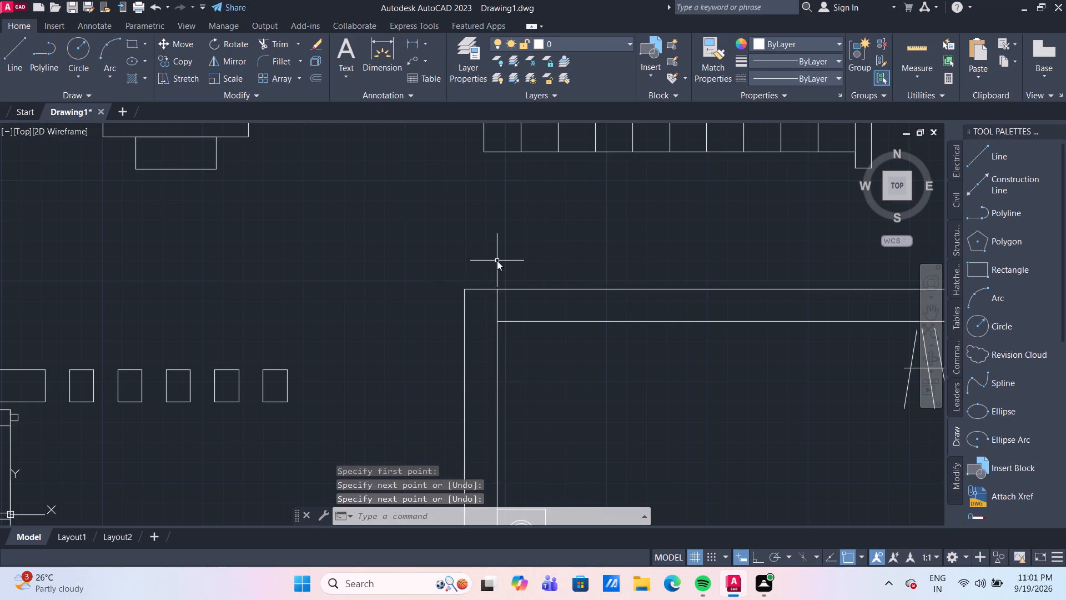
key("Return")
key("Return")
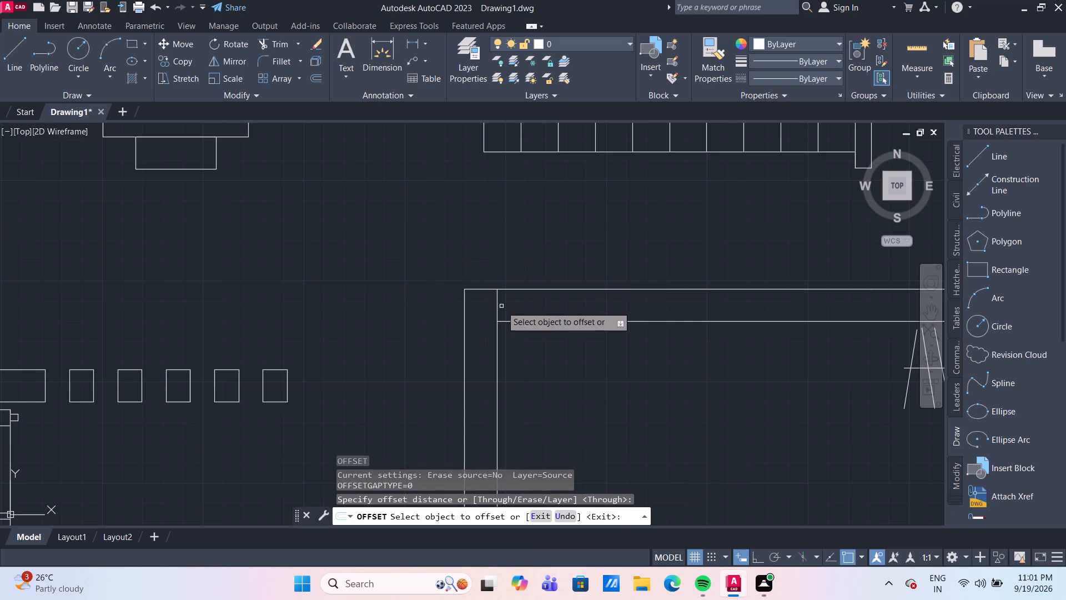
left_click(496, 307)
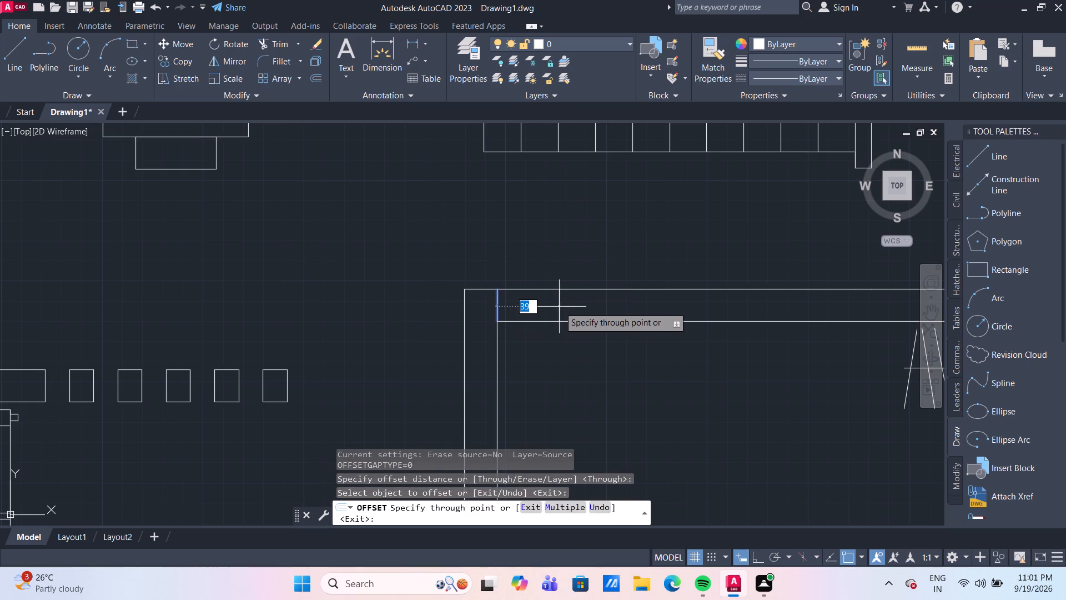
type("90")
key("Return")
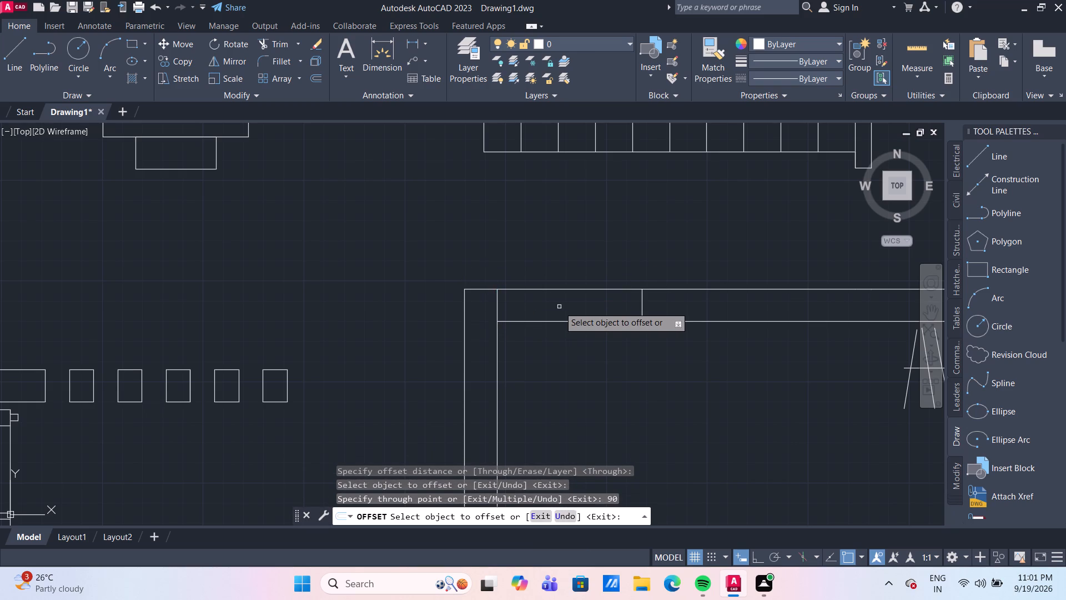
Trim both wall lines between the door-width marks in the lower-right bedroom's top wall to cut the door opening.
key("Escape")
type("TR")
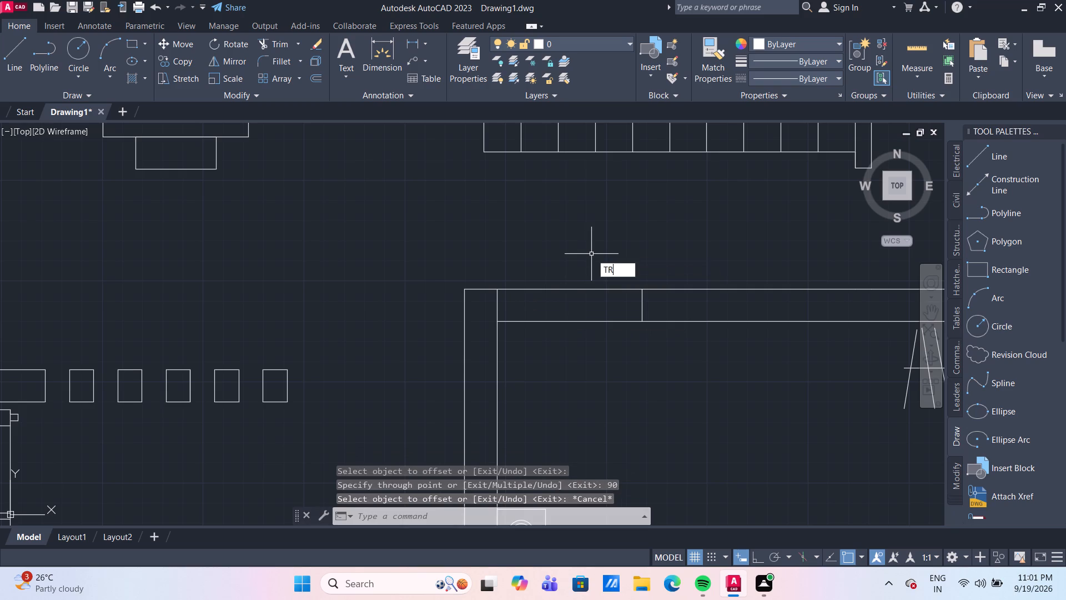
key("Return")
left_click(591, 254)
left_click(582, 347)
scroll(582, 334, "down", 1)
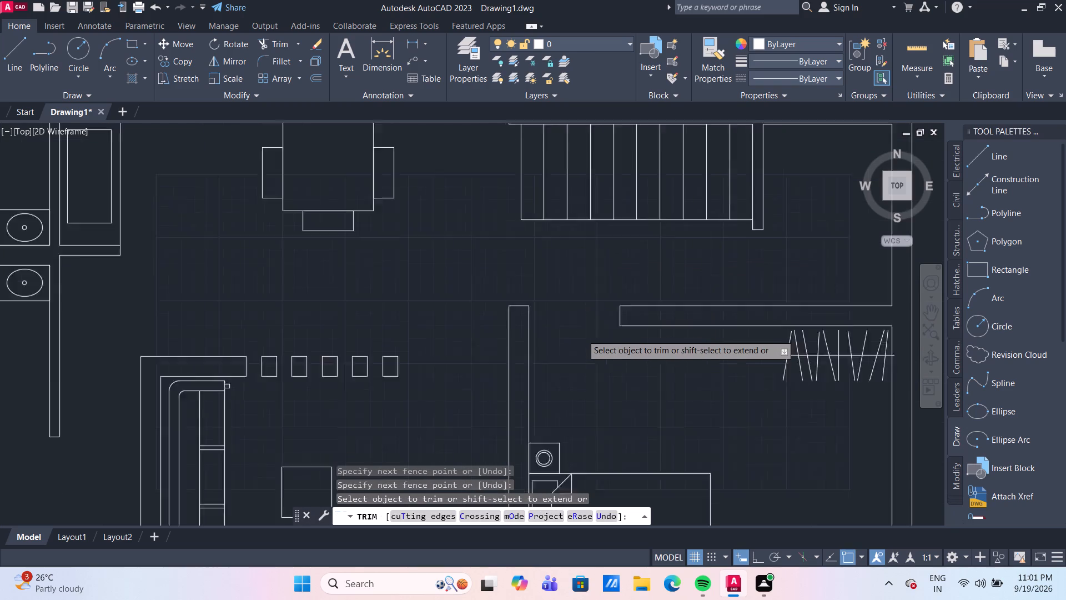
scroll(582, 334, "down", 1)
key("Escape")
In the upper-right room, draw a U-shaped counter outline from the left wall's lower end: 60 right, 200 up, 240 right, 200 down, 60 to the right wall.
scroll(744, 282, "down", 1)
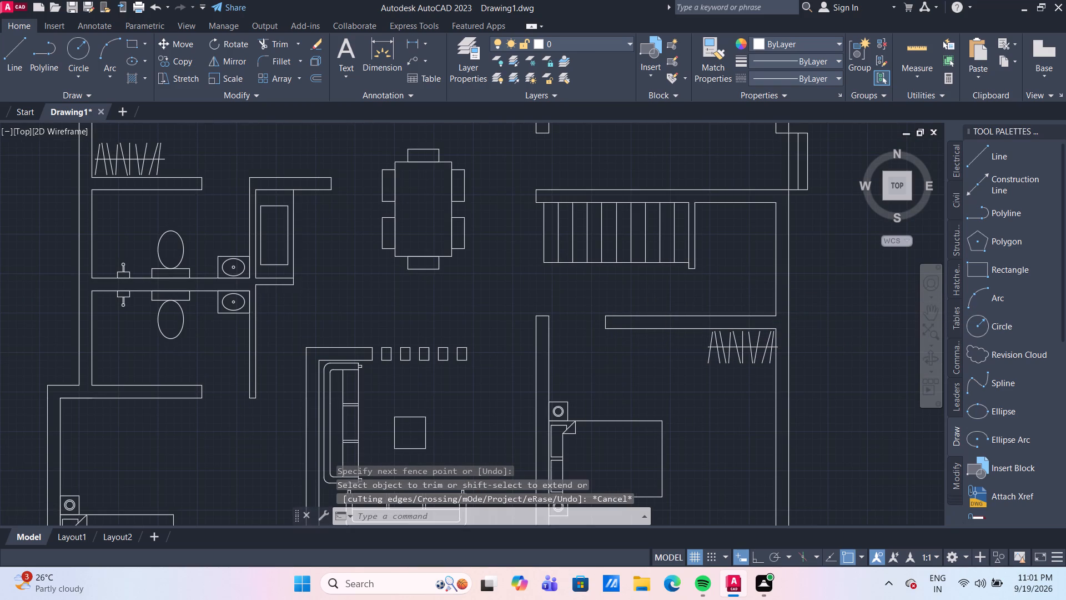
scroll(744, 282, "down", 1)
middle_click_drag(807, 287, 748, 327)
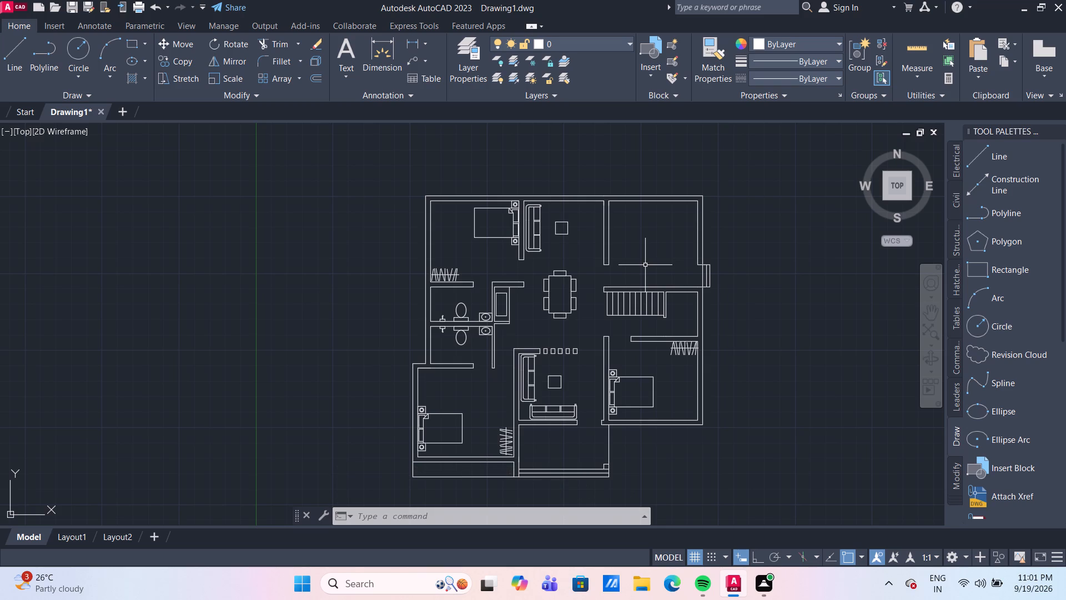
scroll(645, 265, "up", 2)
middle_click_drag(645, 265, 625, 300)
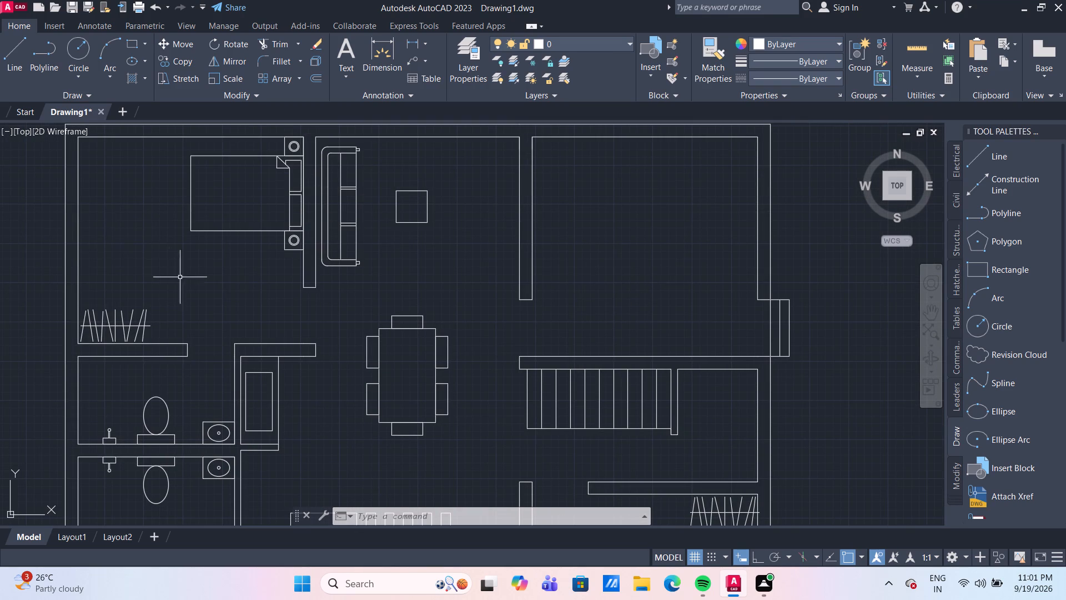
left_click(9, 79)
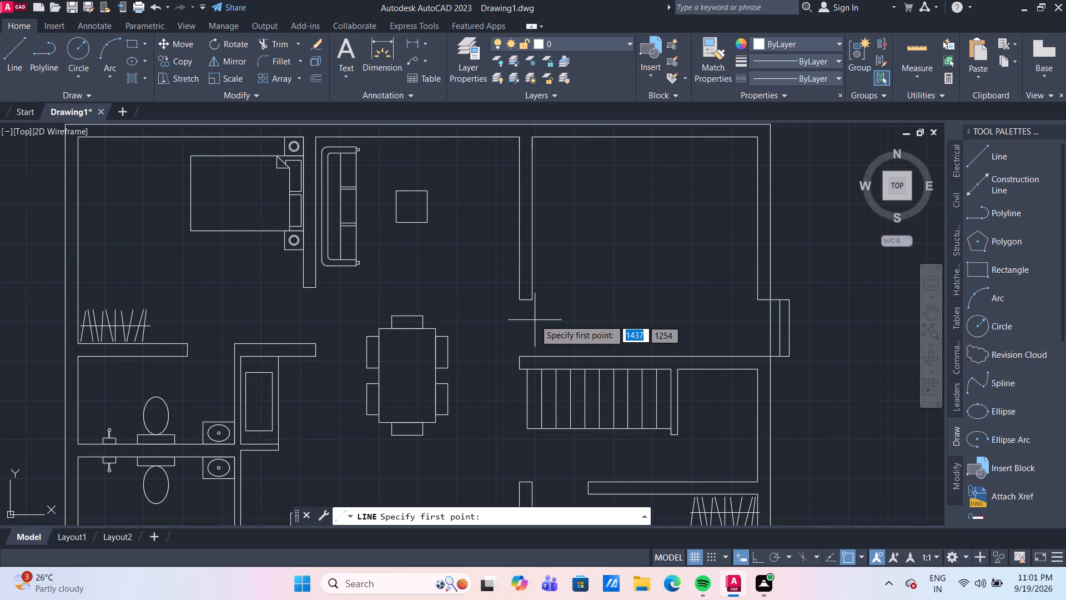
left_click(532, 299)
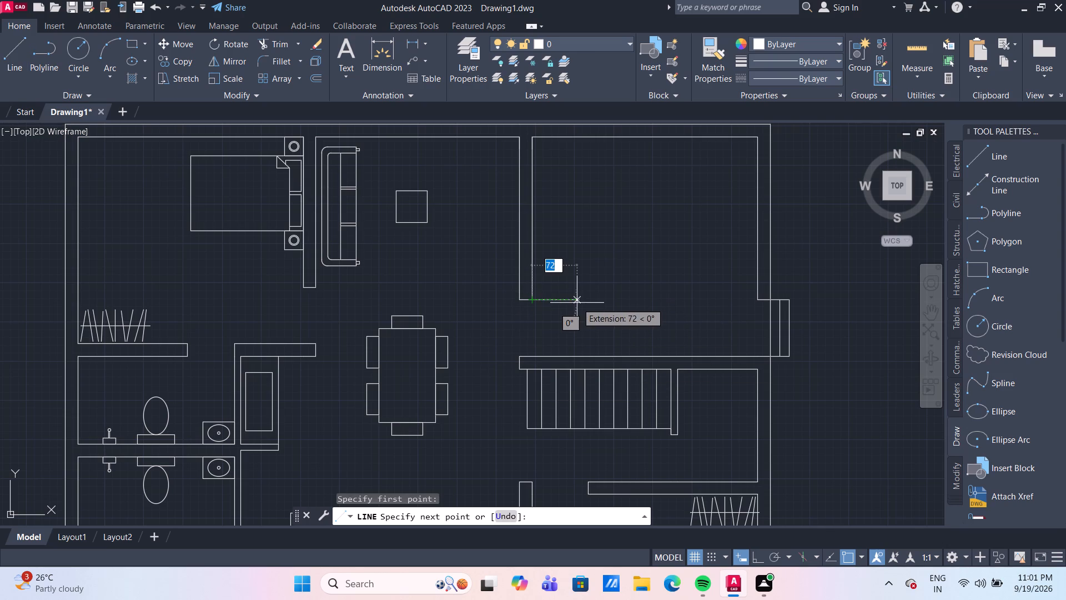
type("60")
key("Return")
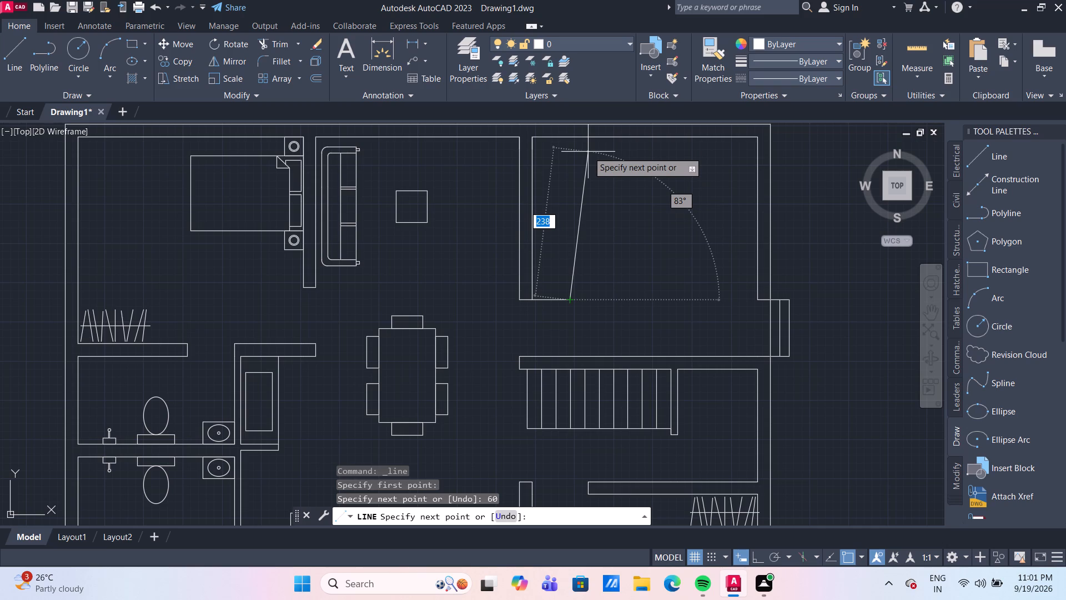
key("F8")
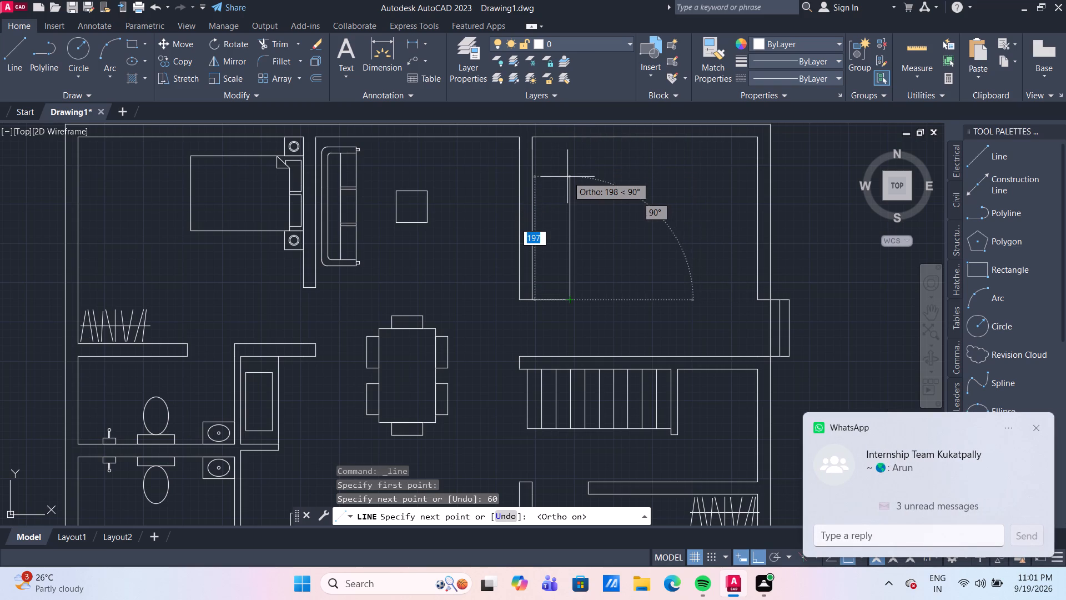
type("200")
key("Return")
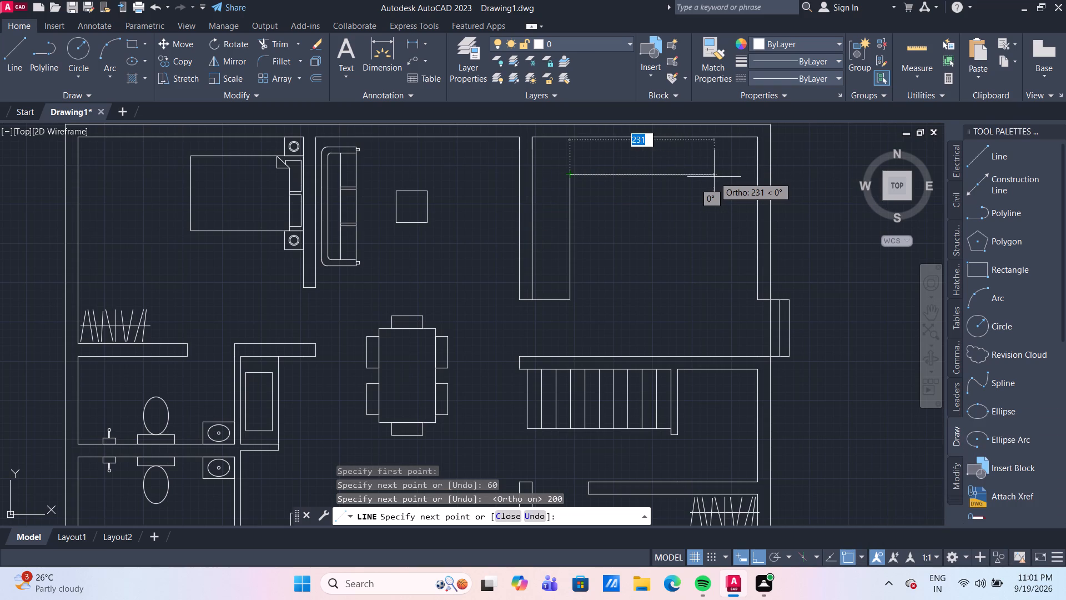
type("240")
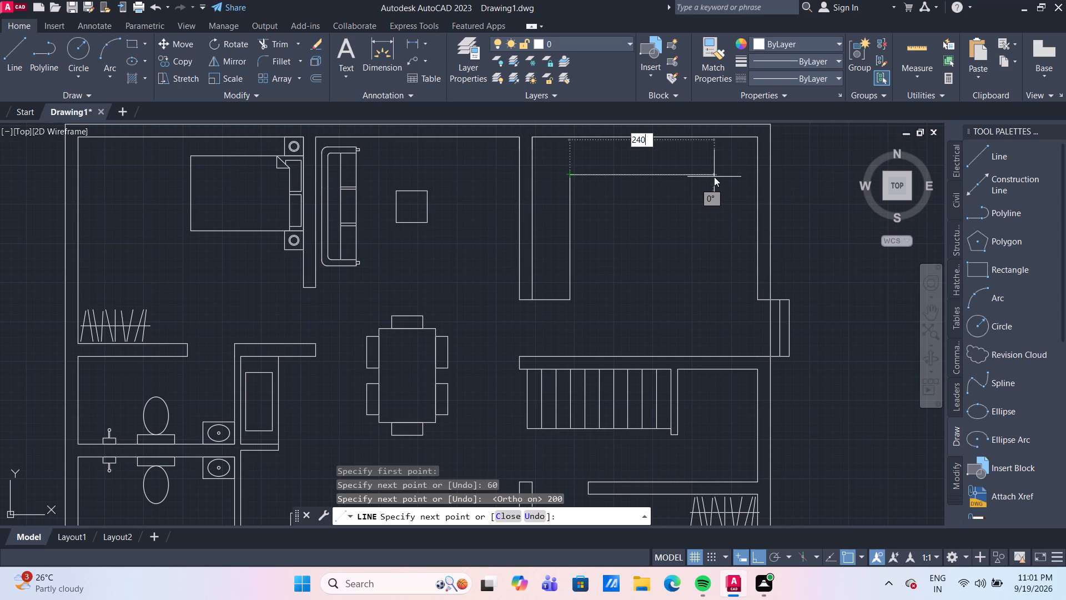
key("Return")
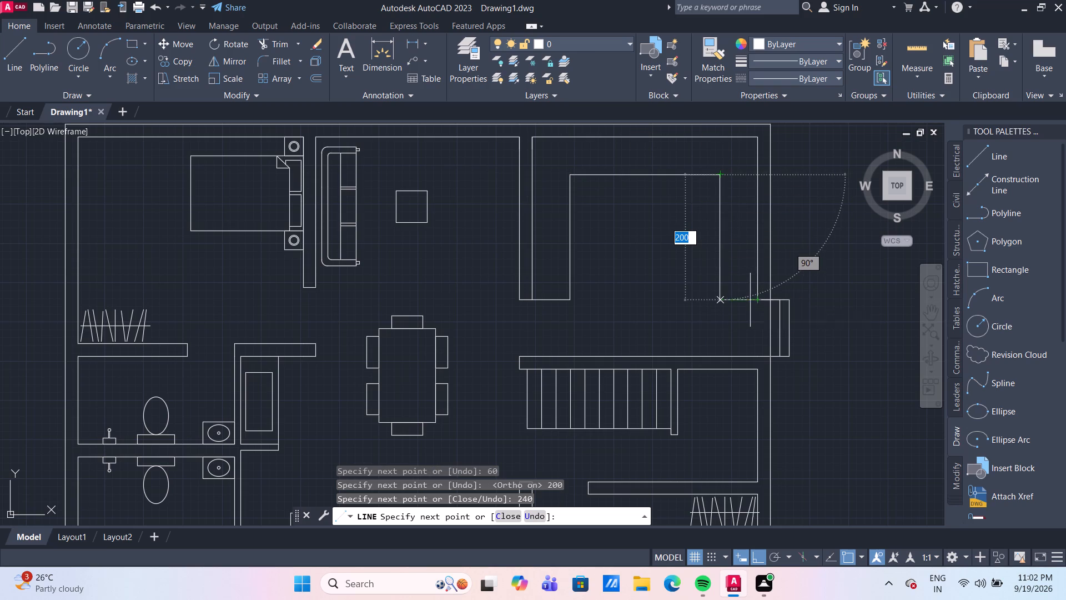
left_click(722, 298)
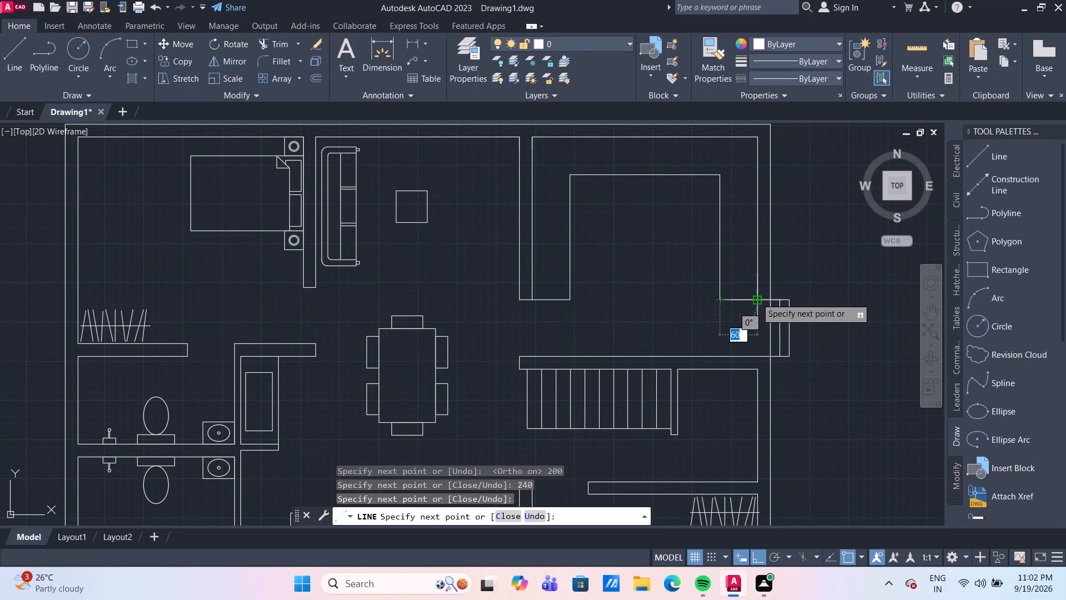
left_click(756, 298)
key("Return")
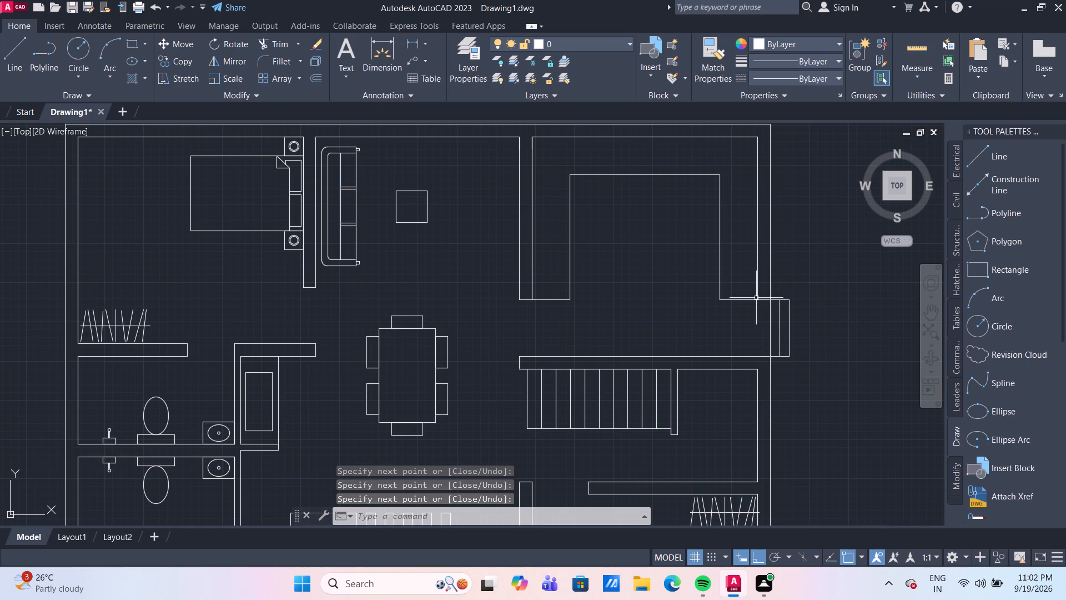
middle_click_drag(608, 267, 578, 318)
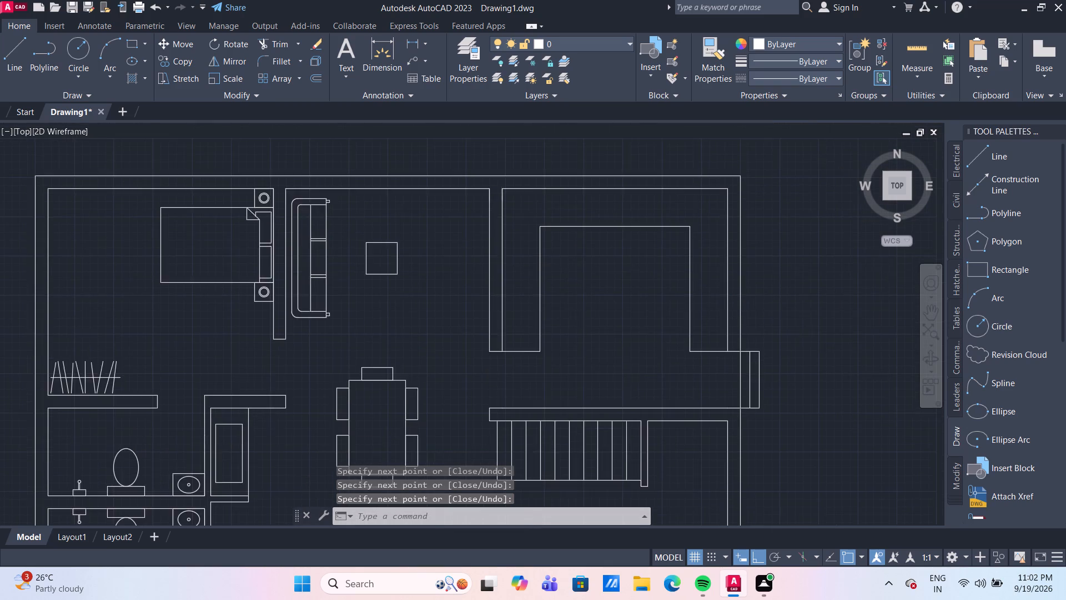
scroll(578, 318, "down", 1)
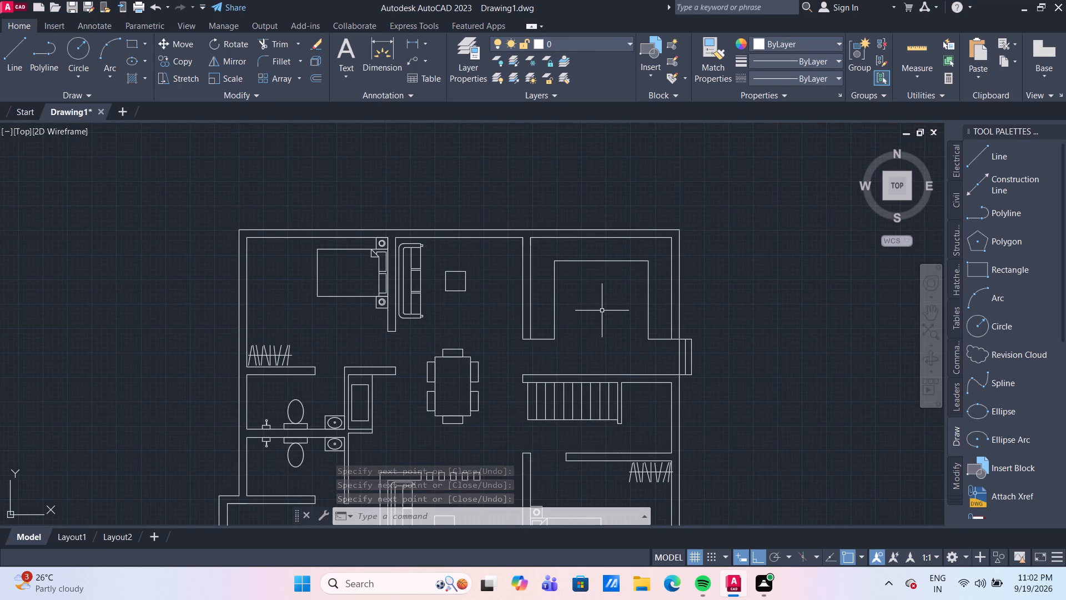
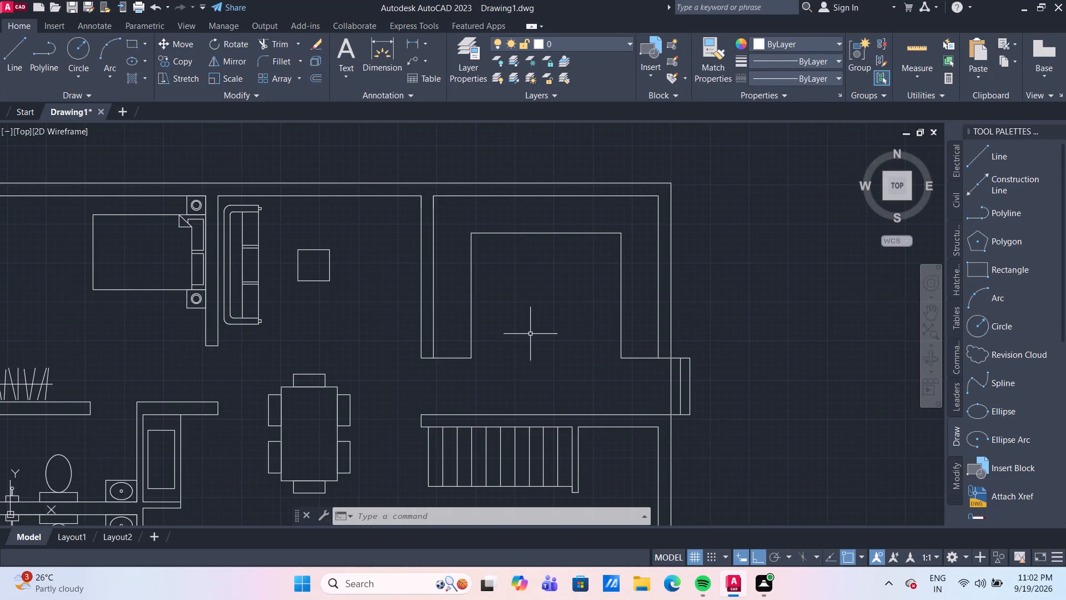
Draw a rectangle about 51 by 81 inside the lower end of the U-shaped counter's left leg.
left_click(130, 44)
scroll(456, 344, "up", 1)
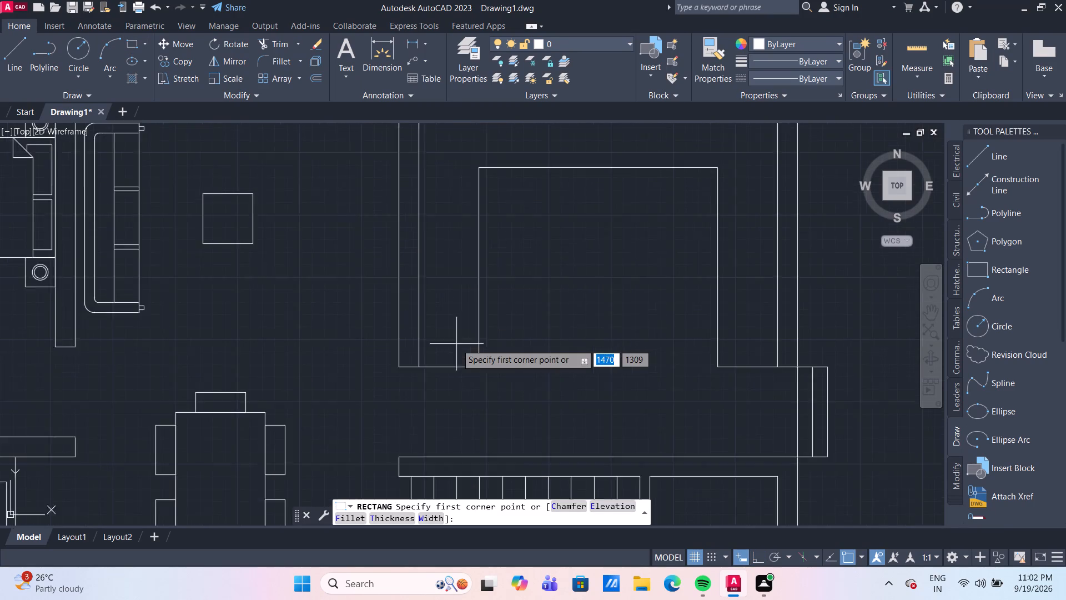
scroll(456, 344, "up", 1)
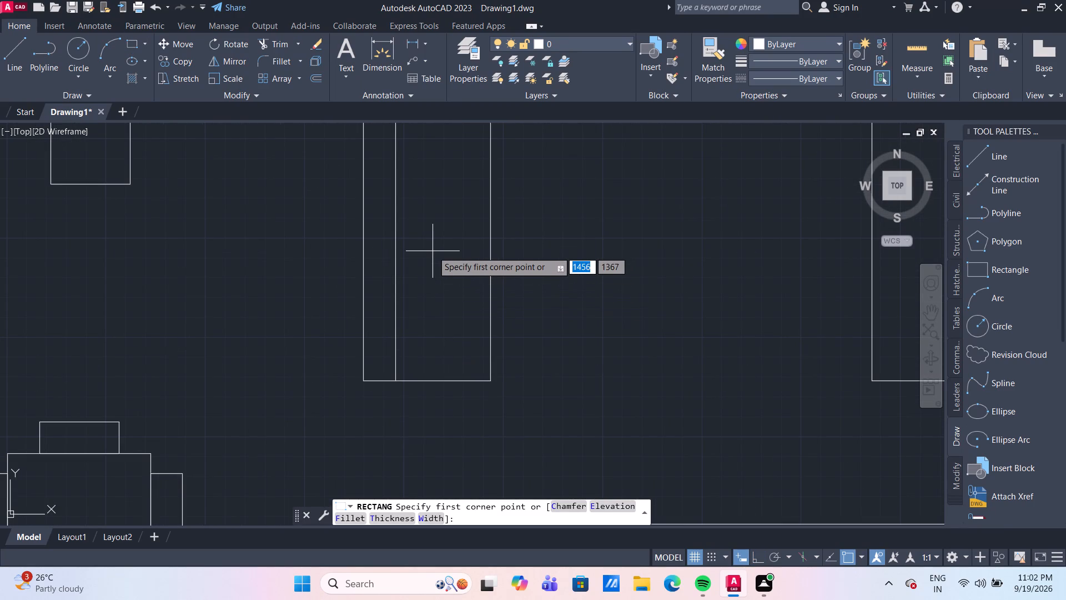
scroll(401, 246, "up", 1)
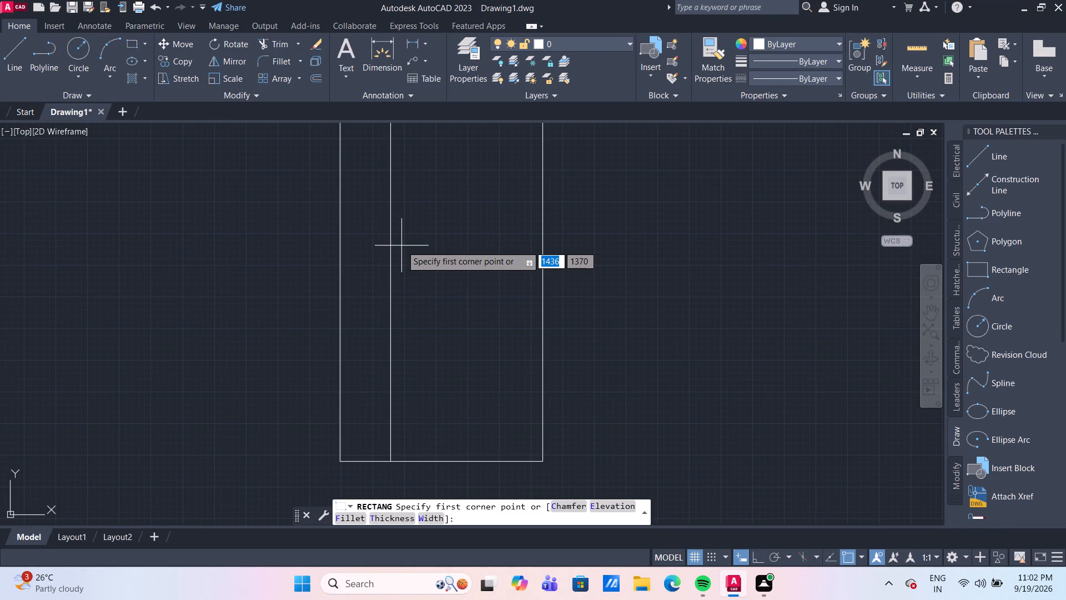
left_click(401, 246)
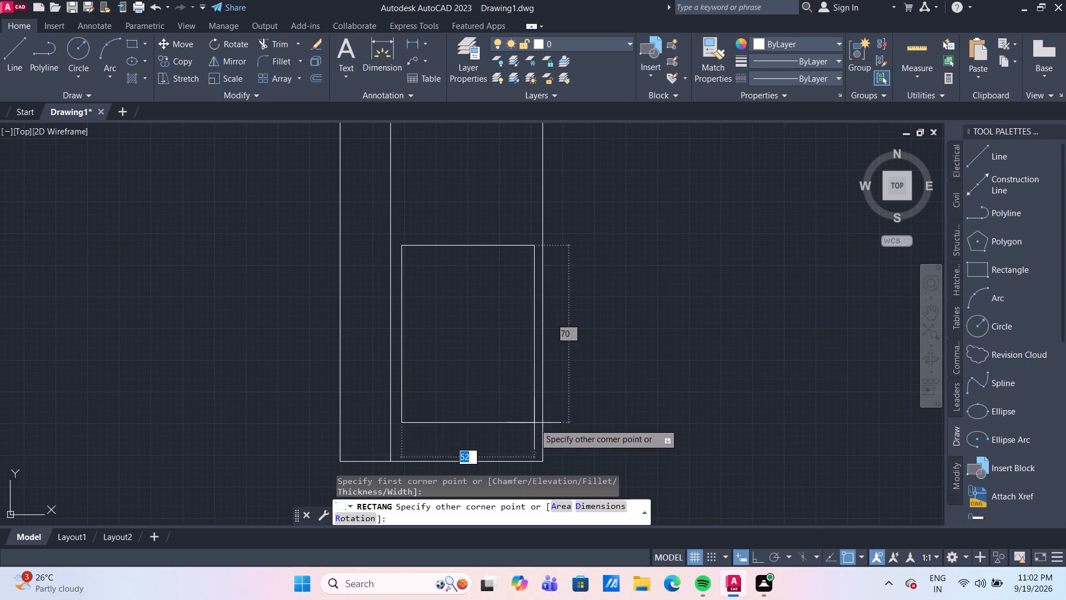
middle_click_drag(533, 428, 531, 402)
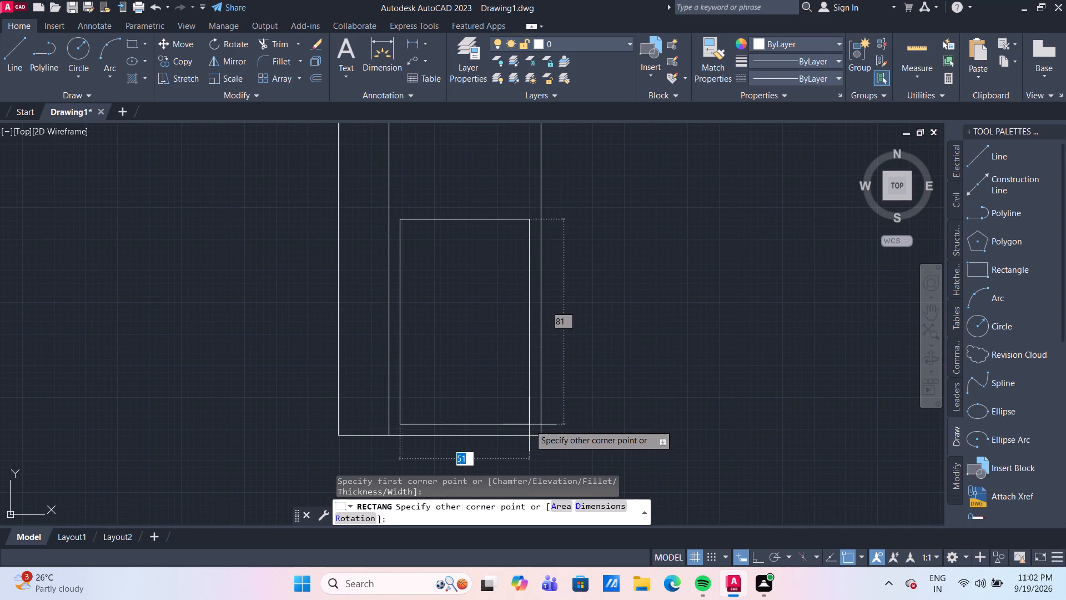
left_click(530, 424)
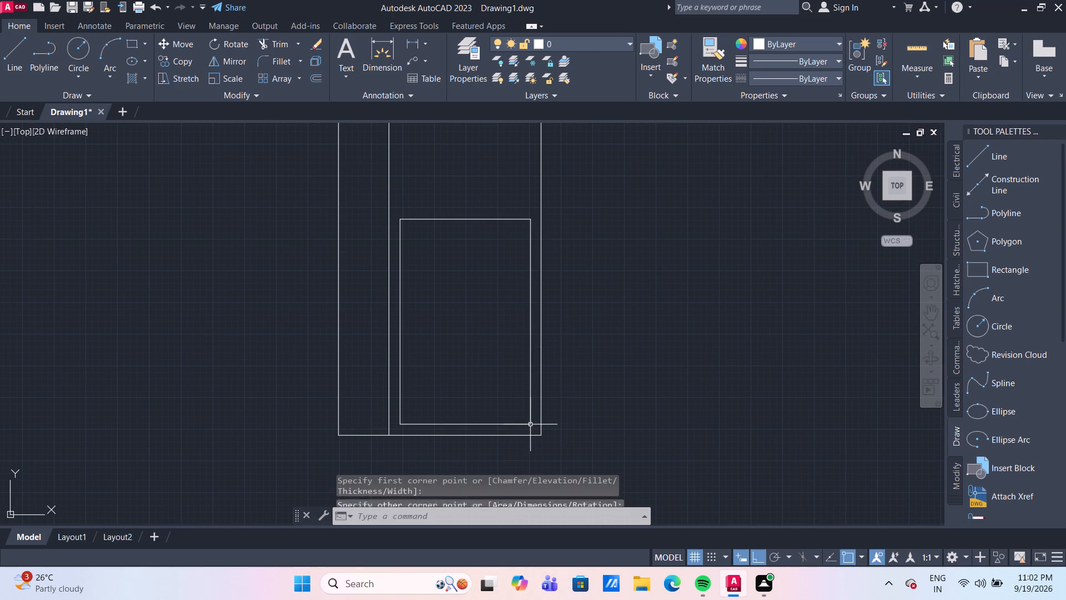
Draw a rectangle about 126 by 45 within the counter run along the room's upper wall, as the sink outline.
scroll(565, 401, "down", 3)
middle_click_drag(602, 380, 527, 398)
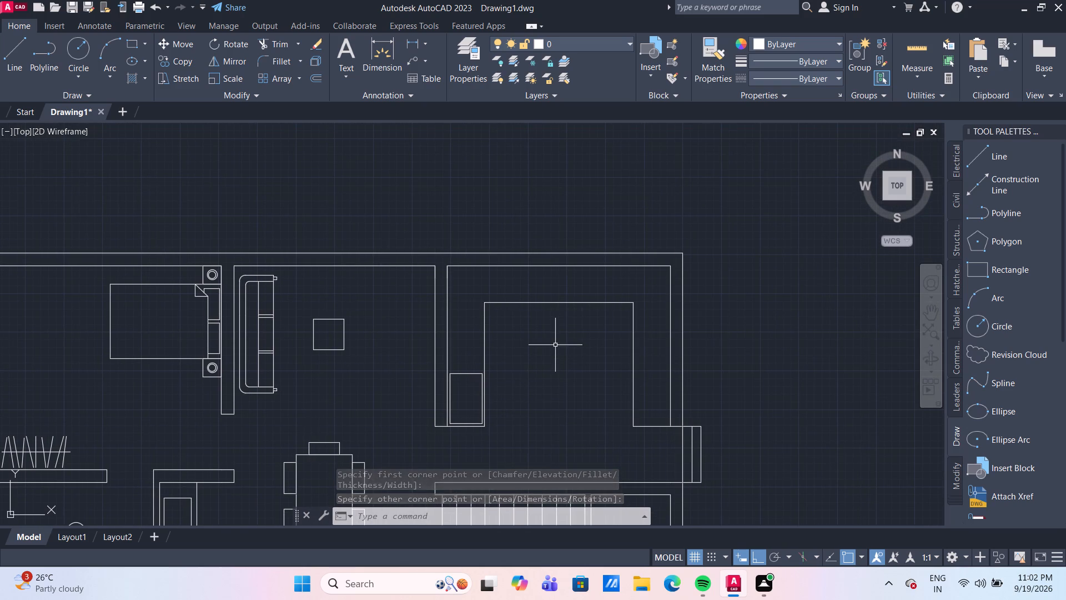
scroll(555, 345, "up", 2)
scroll(555, 345, "down", 1)
middle_click_drag(555, 345, 414, 397)
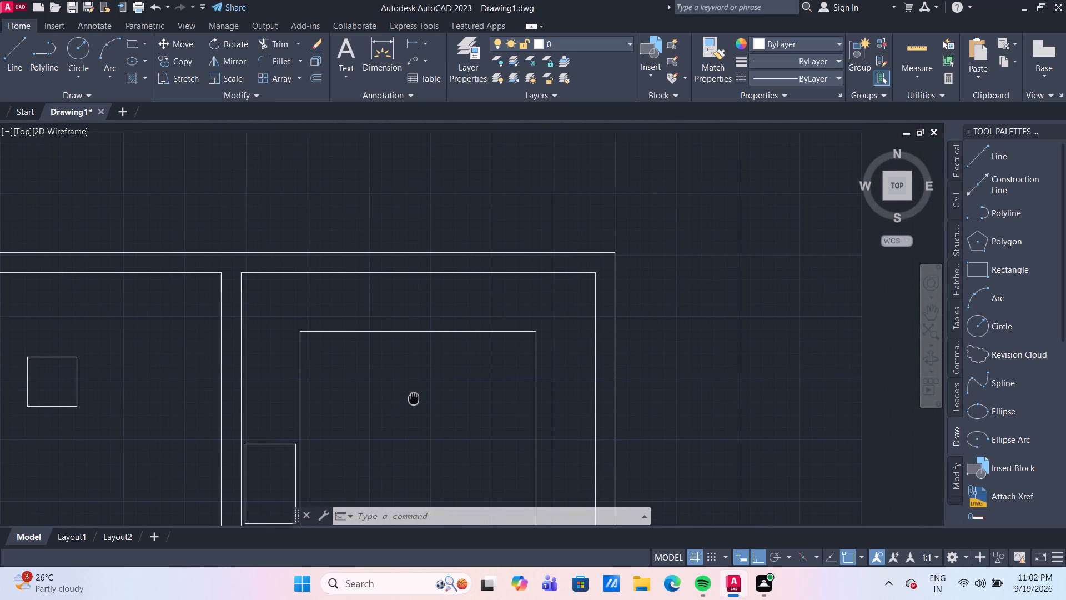
middle_click_drag(414, 397, 414, 397)
left_click(133, 42)
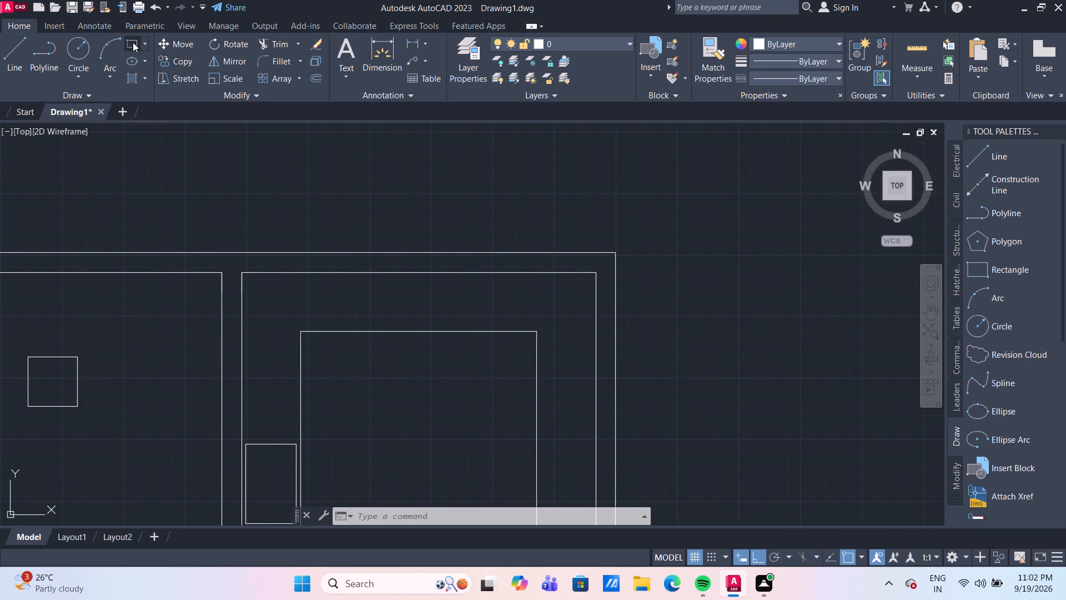
left_click(359, 280)
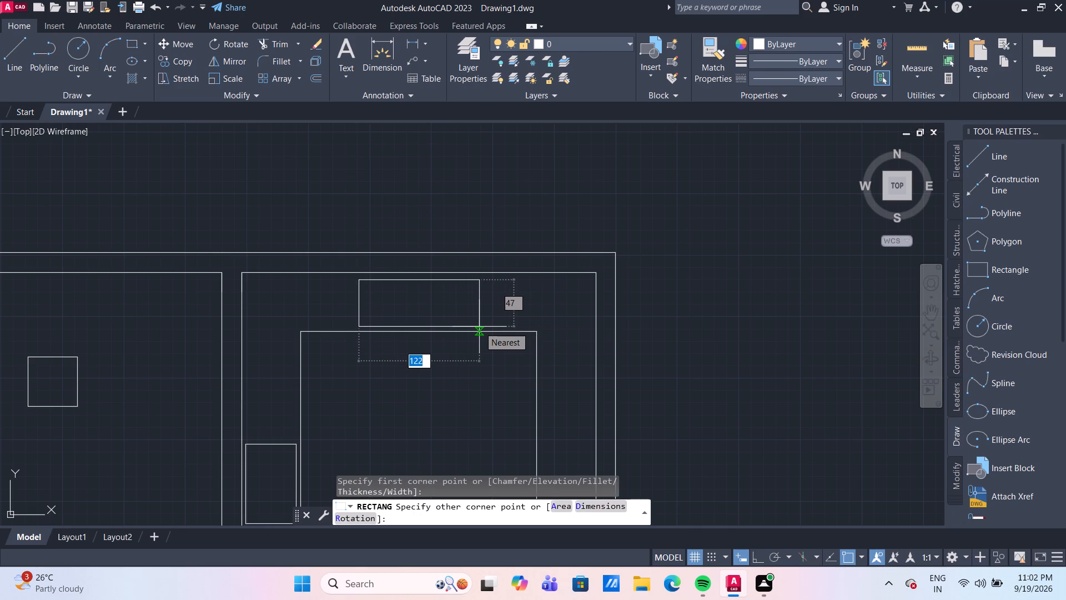
scroll(481, 326, "up", 1)
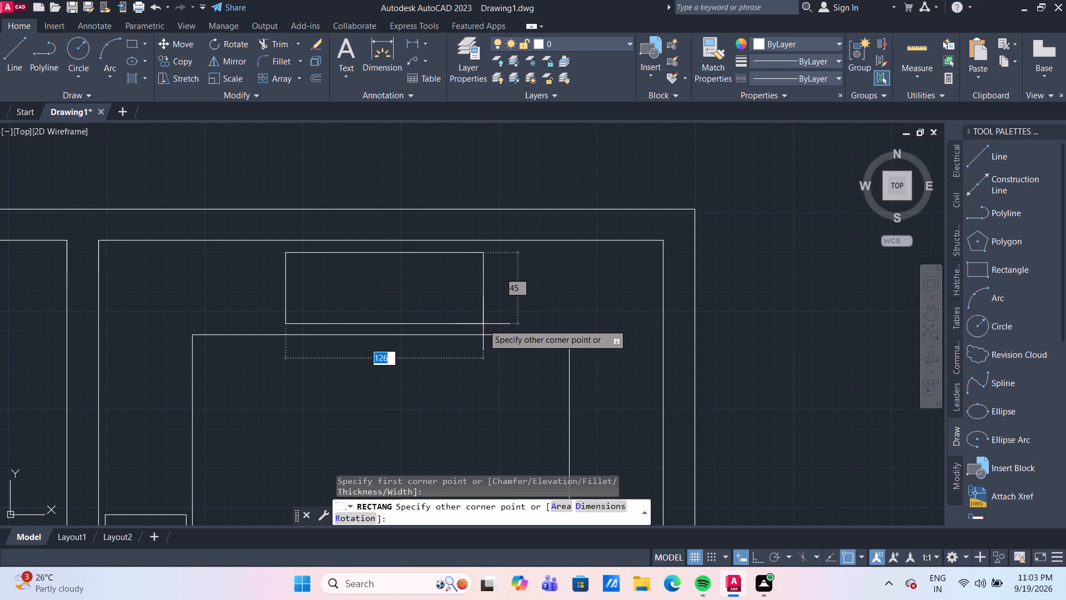
left_click(483, 324)
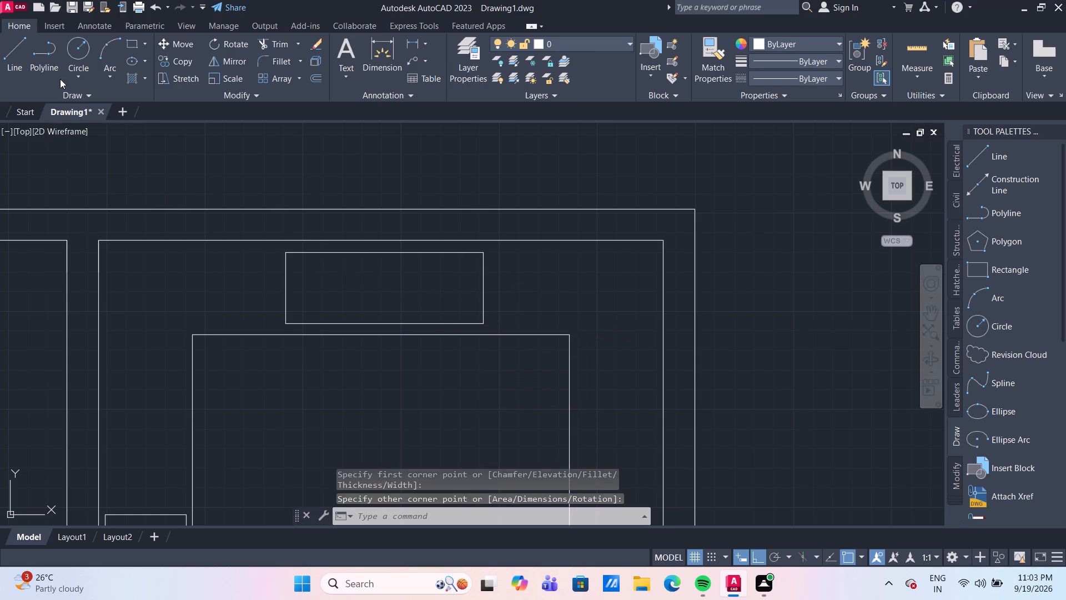
Draw a basin rectangle about 39 by 34 inside the right end of the sink outline.
left_click(135, 43)
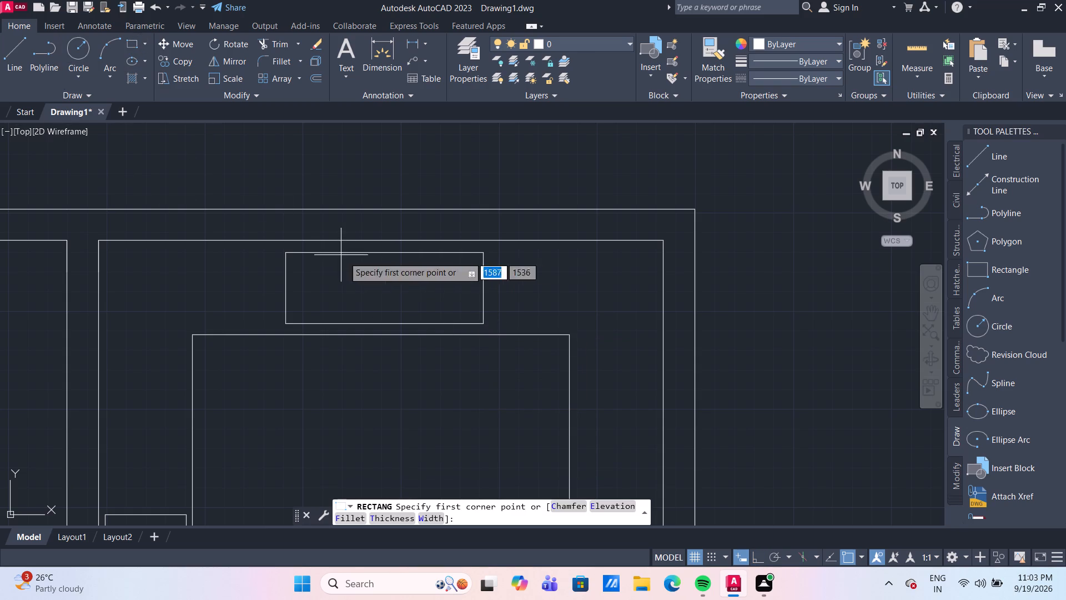
left_click(475, 262)
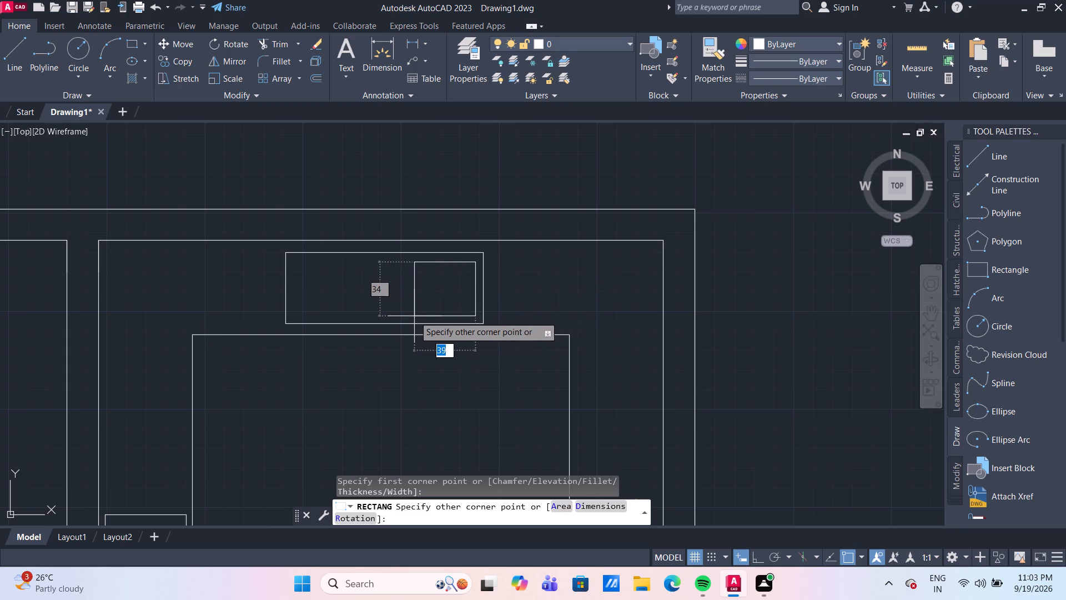
left_click(414, 316)
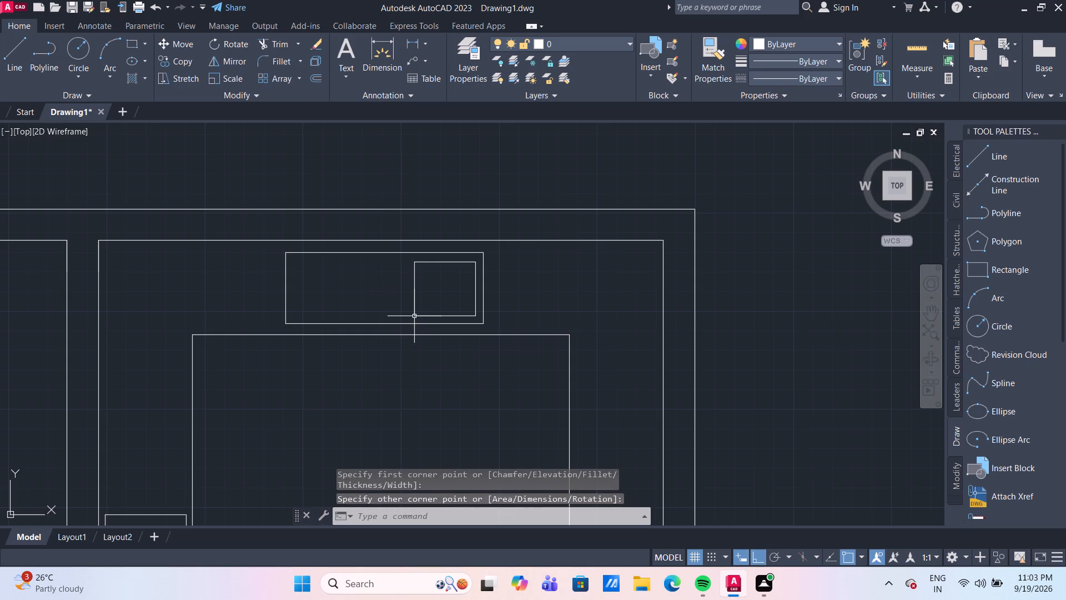
Fillet all four corners of the basin rectangle with a radius of 5.
left_click(415, 301)
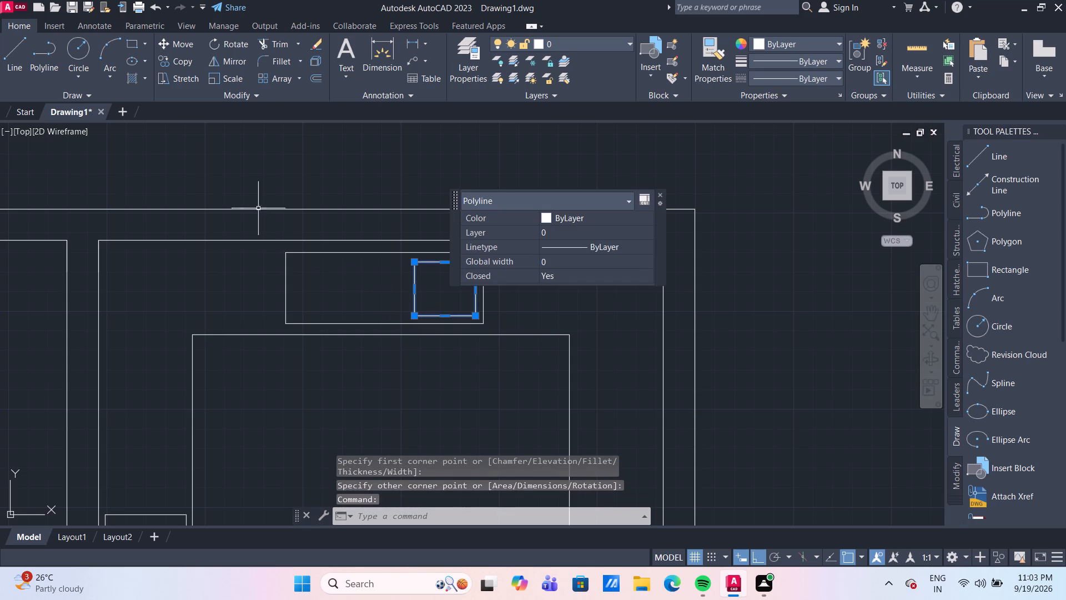
left_click(272, 58)
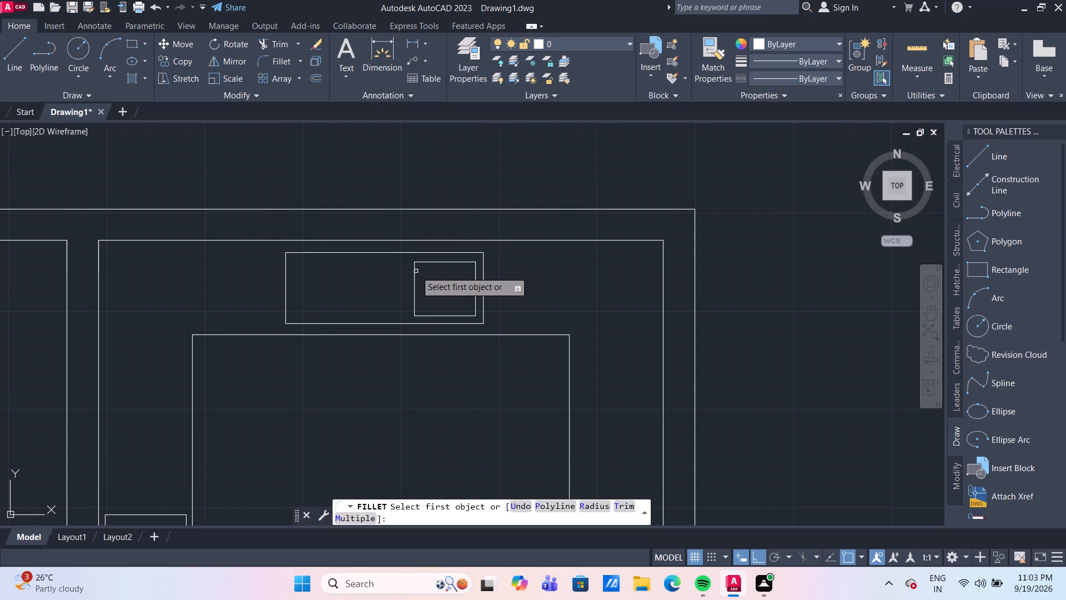
left_click(600, 506)
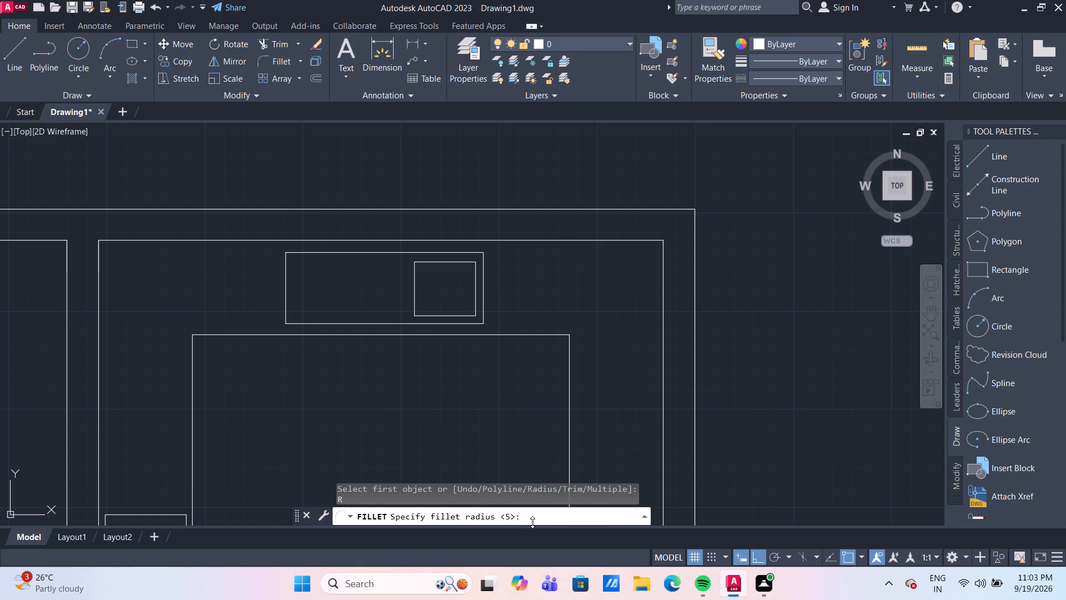
key("5")
key("Return")
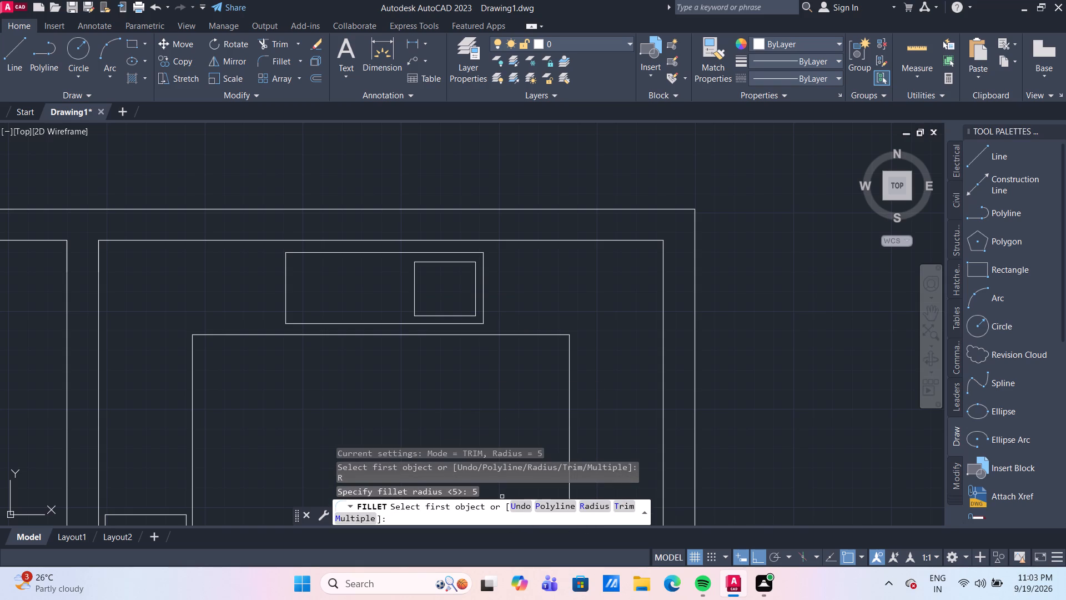
left_click(415, 276)
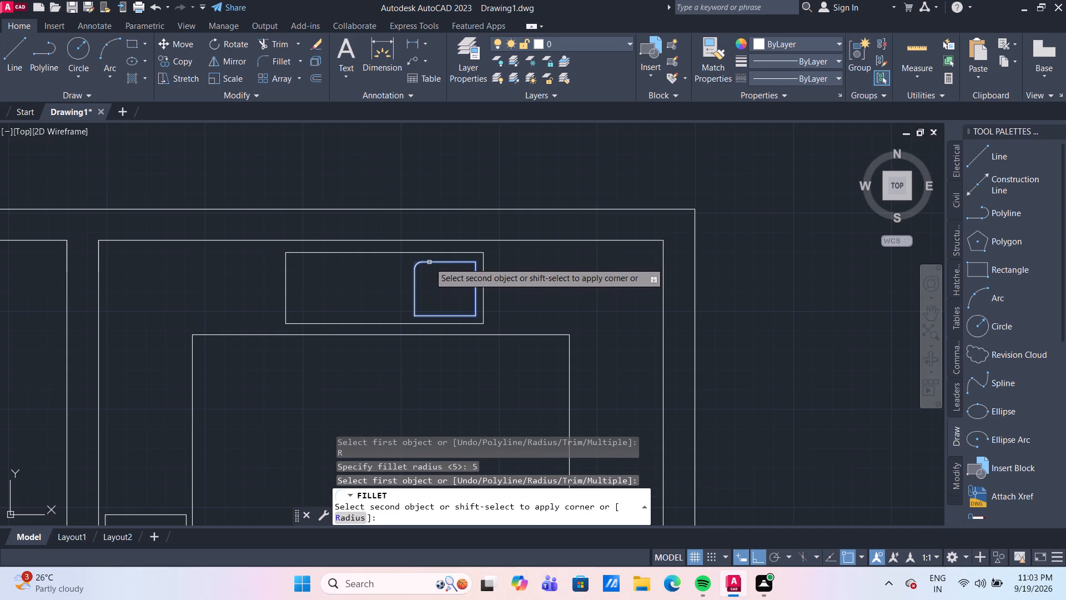
left_click(429, 262)
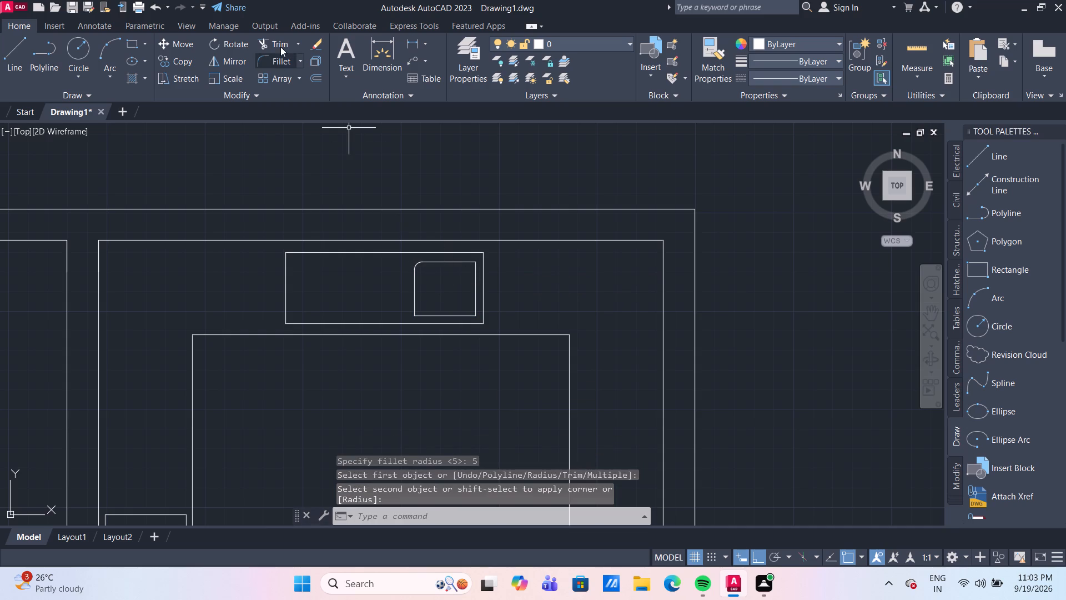
left_click_drag(280, 56, 279, 66)
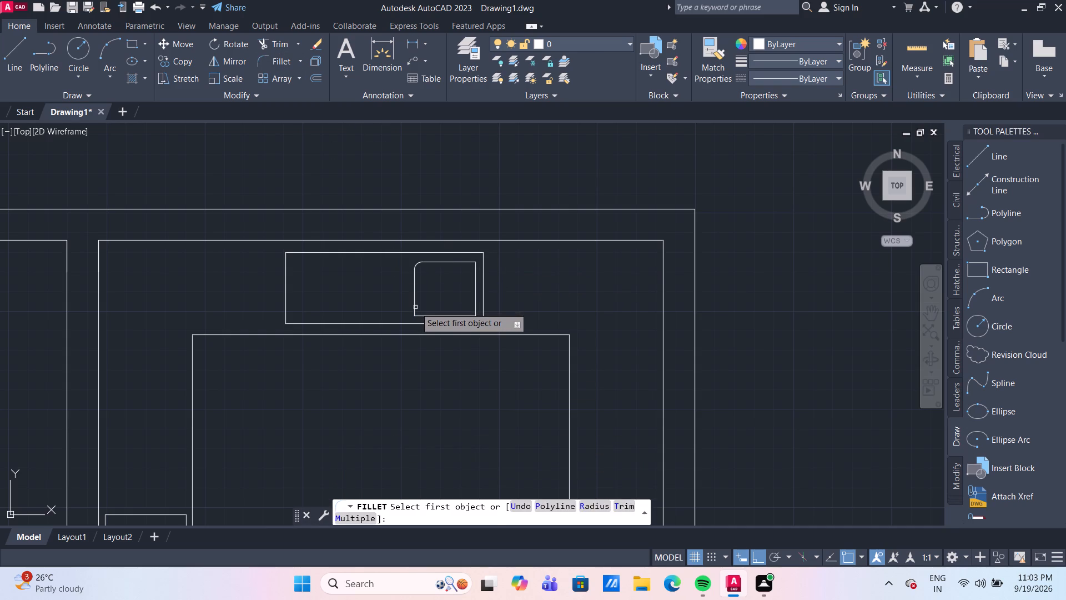
left_click(415, 307)
left_click(424, 316)
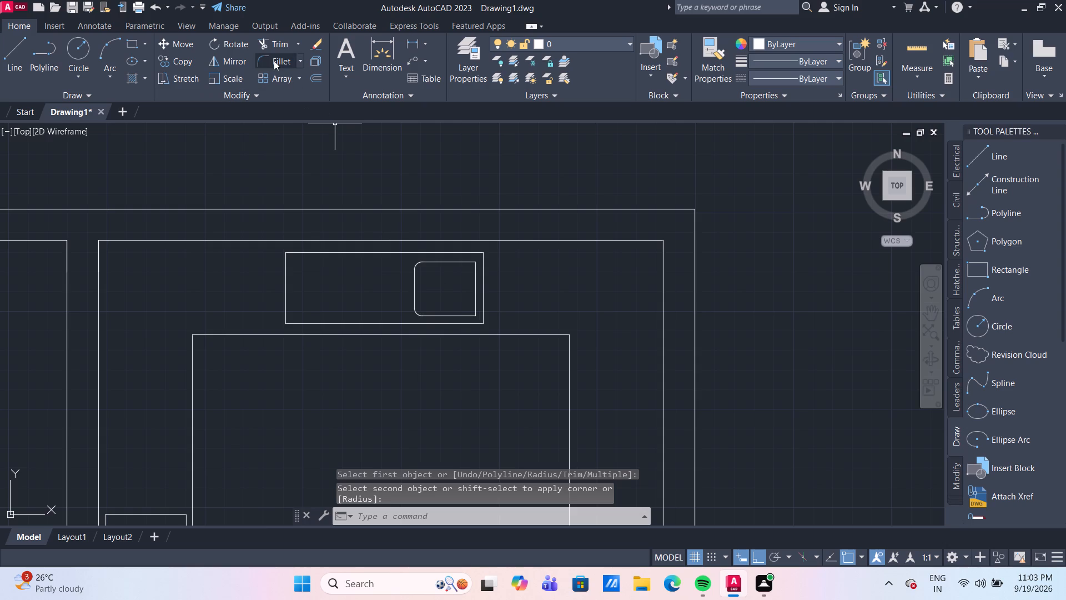
left_click(274, 61)
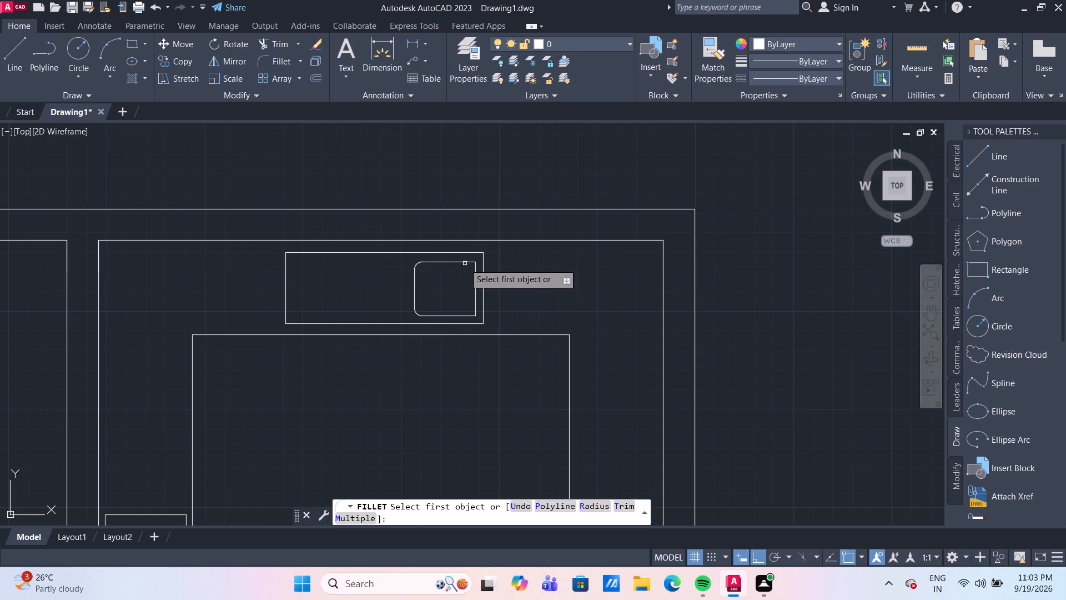
left_click(465, 263)
left_click(477, 272)
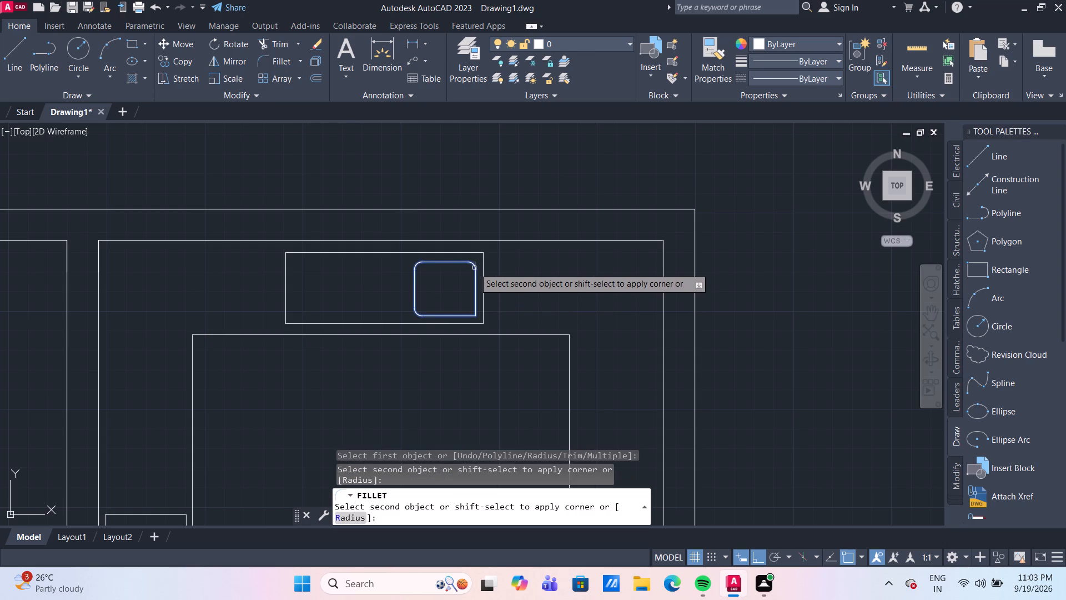
left_click(475, 273)
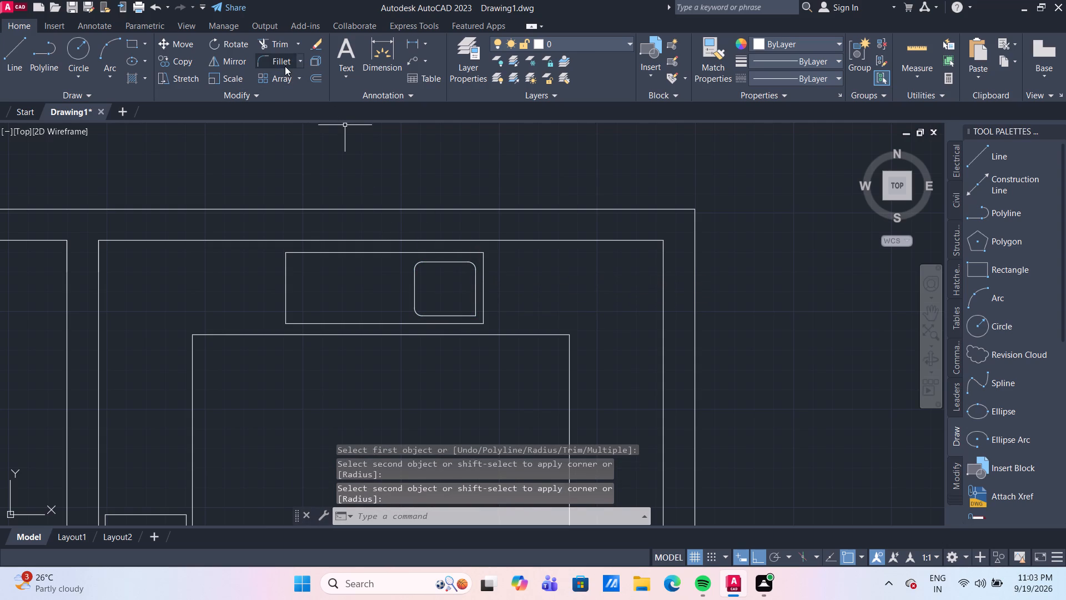
left_click(285, 66)
left_click(465, 314)
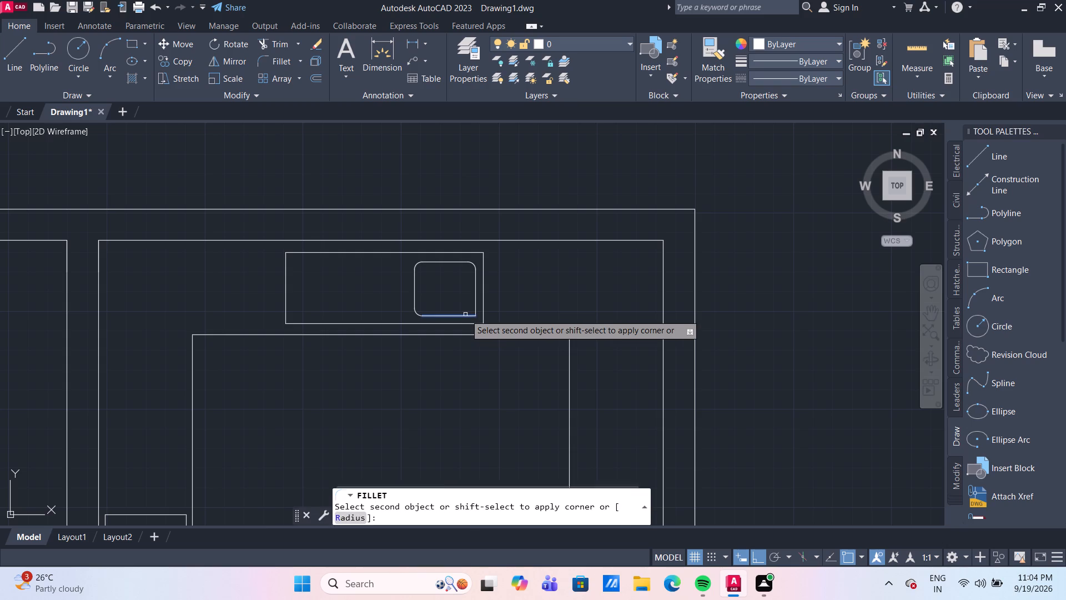
left_click(475, 309)
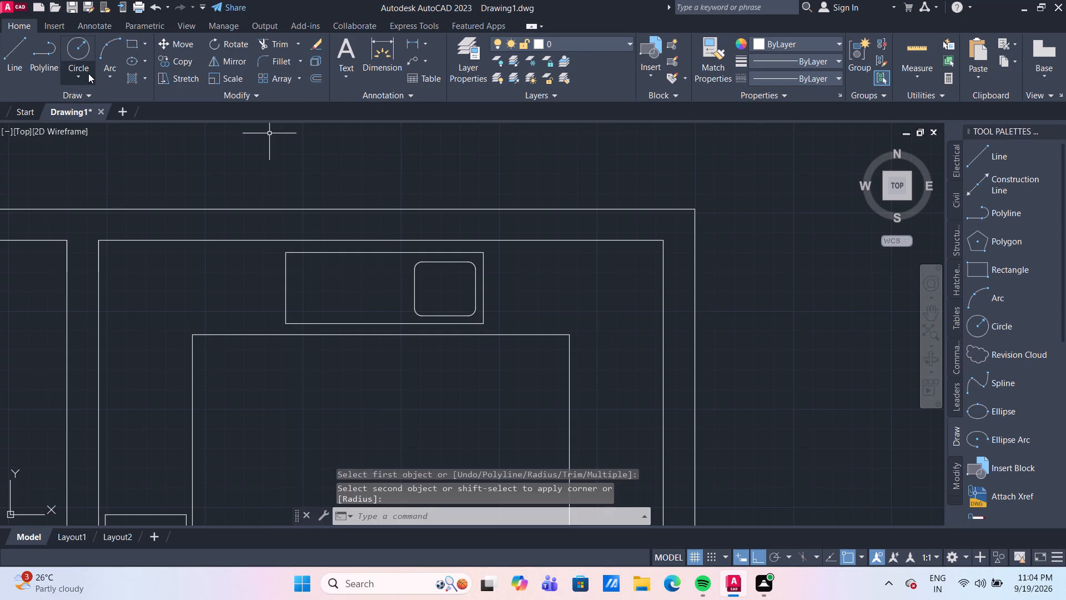
Draw a drain circle of radius 2 at the middle of the rounded basin.
left_click(86, 54)
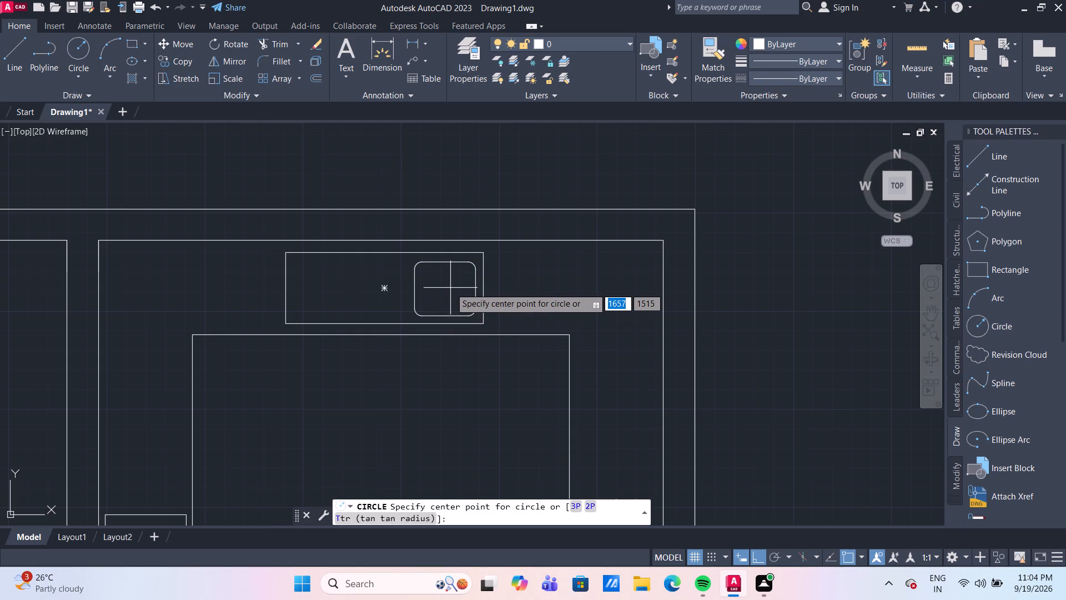
scroll(446, 287, "up", 1)
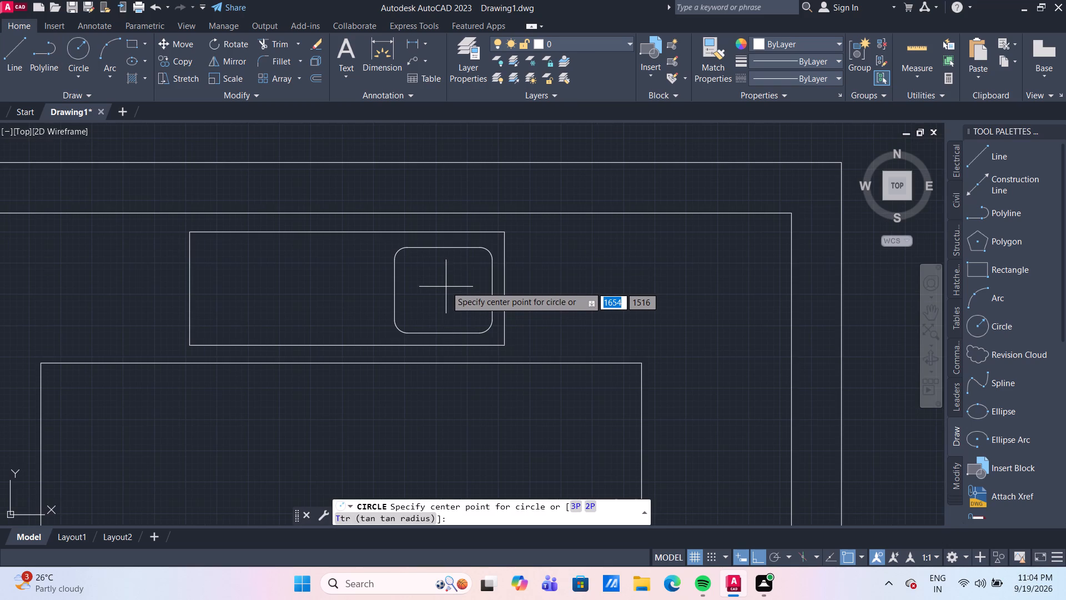
left_click(444, 289)
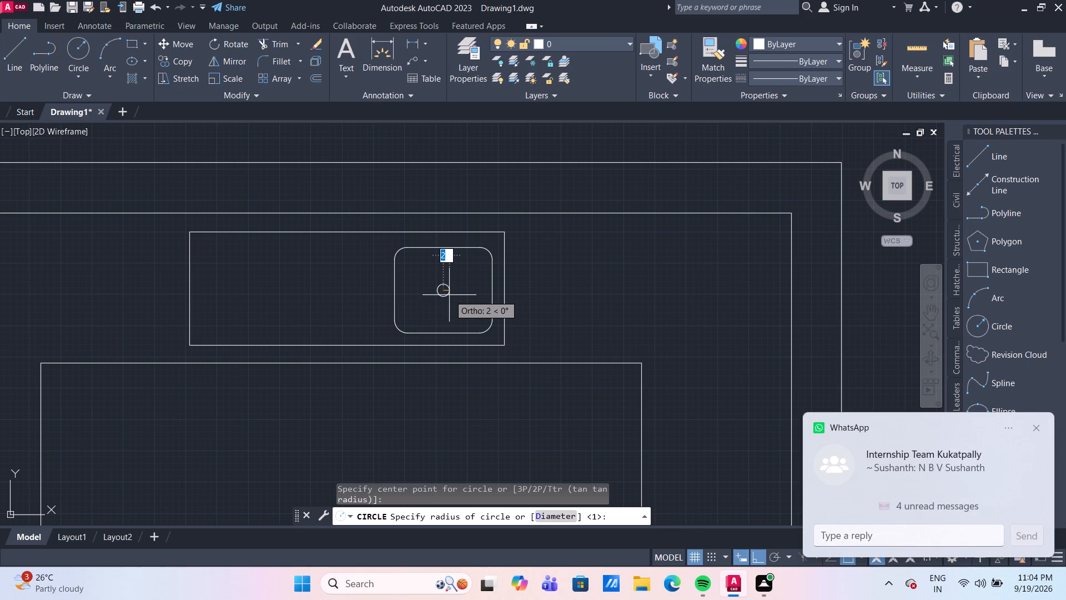
key("2")
key("Return")
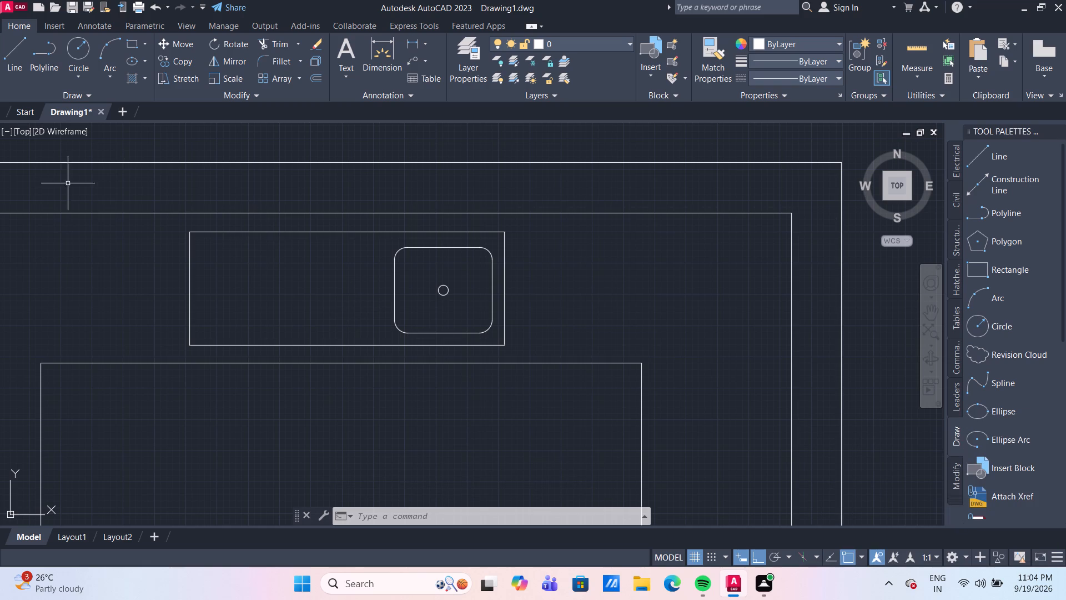
Draw a drainboard rectangle about 67 by 33 inside the sink outline, left of the rounded basin.
left_click(132, 45)
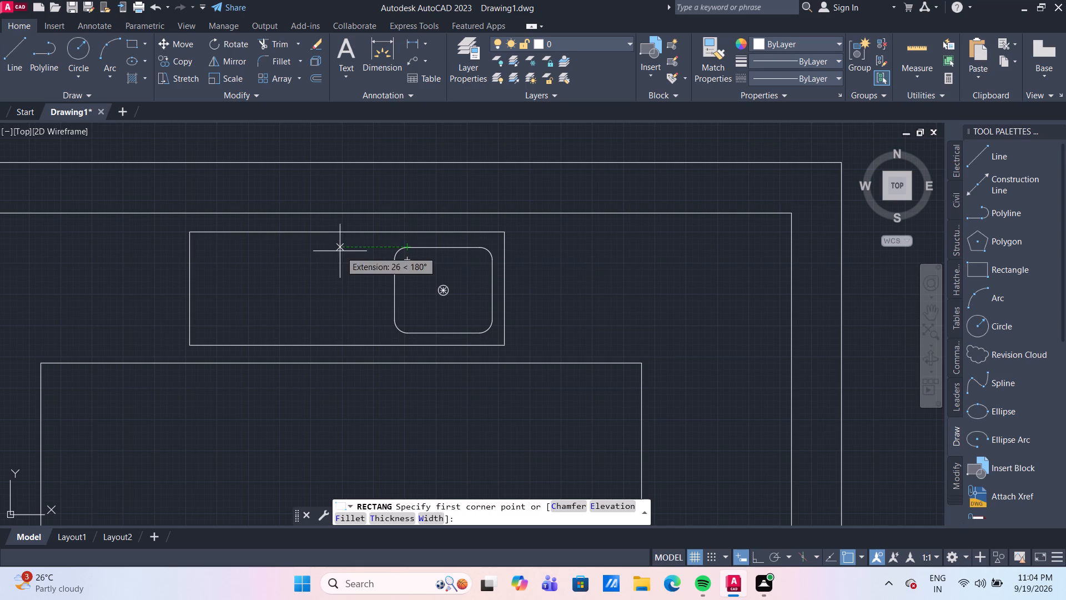
left_click(373, 248)
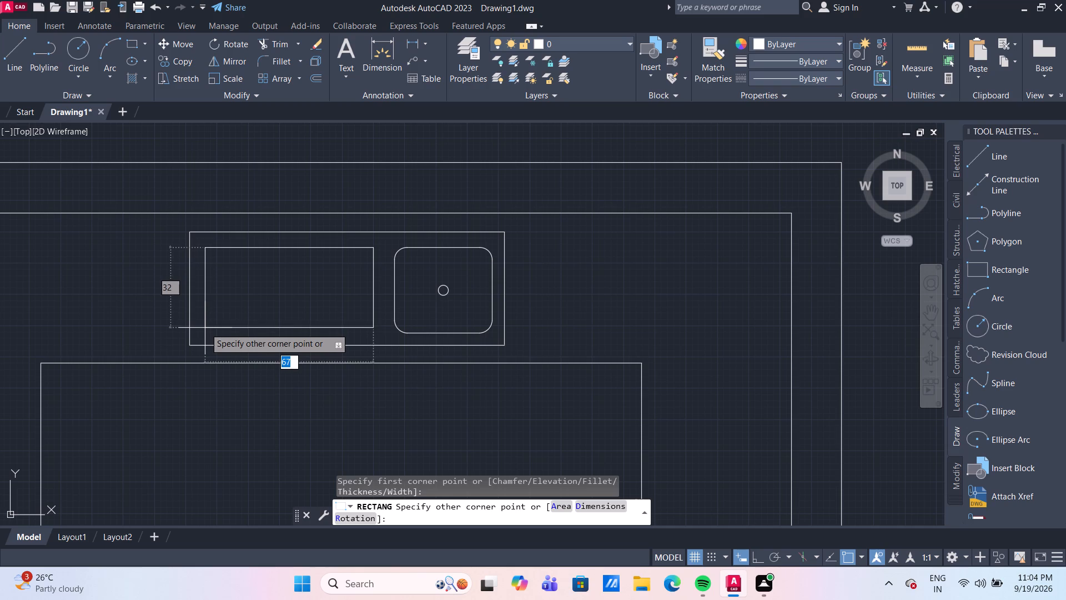
left_click(204, 329)
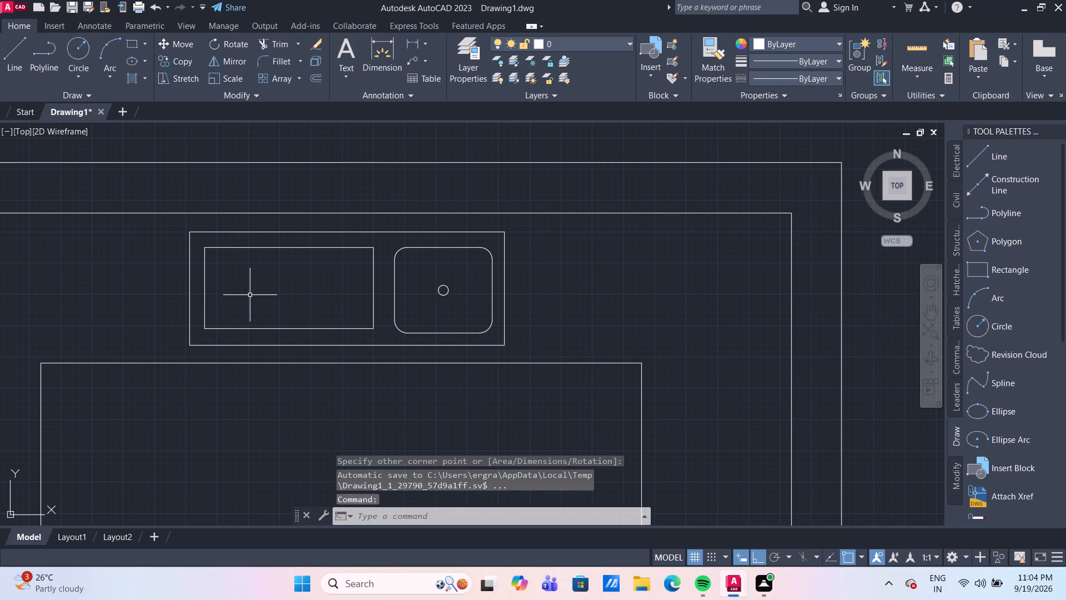
Offset the drainboard rectangle inward by about 4 using a through point.
key("o")
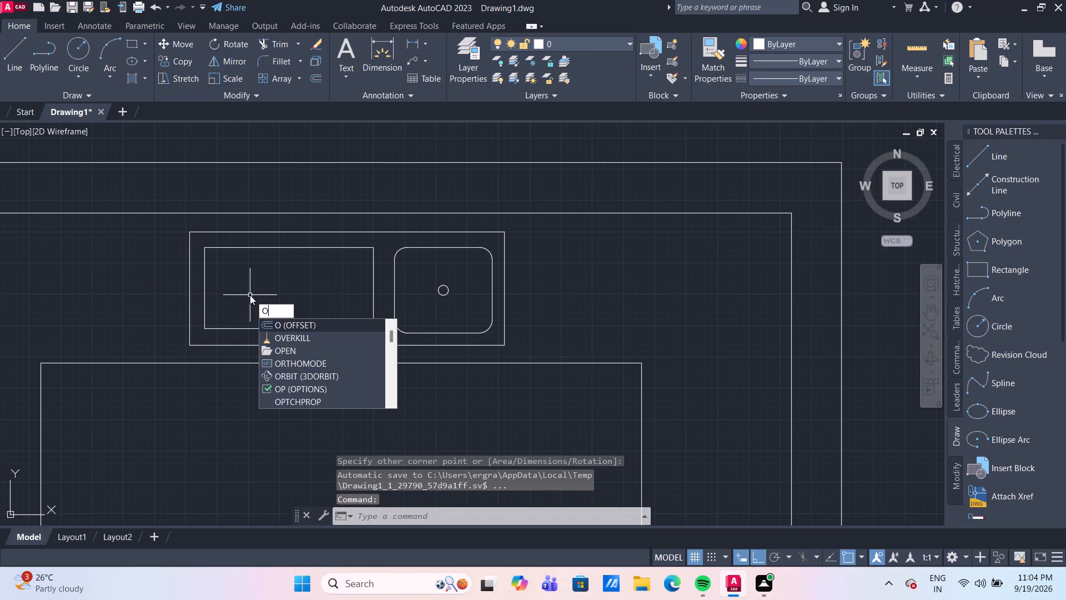
key("Return")
key("Return")
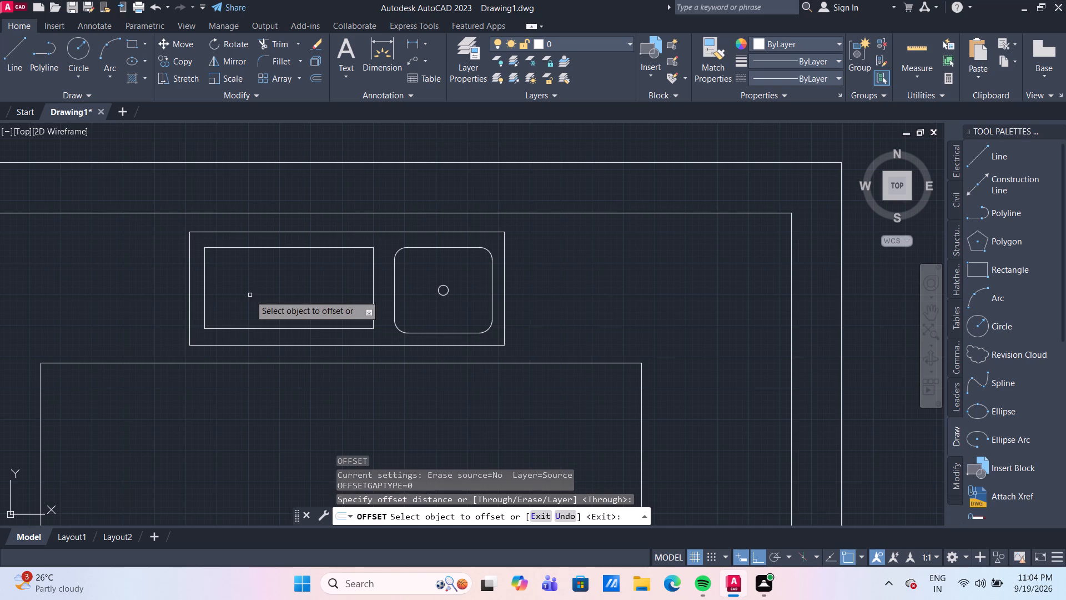
left_click(205, 299)
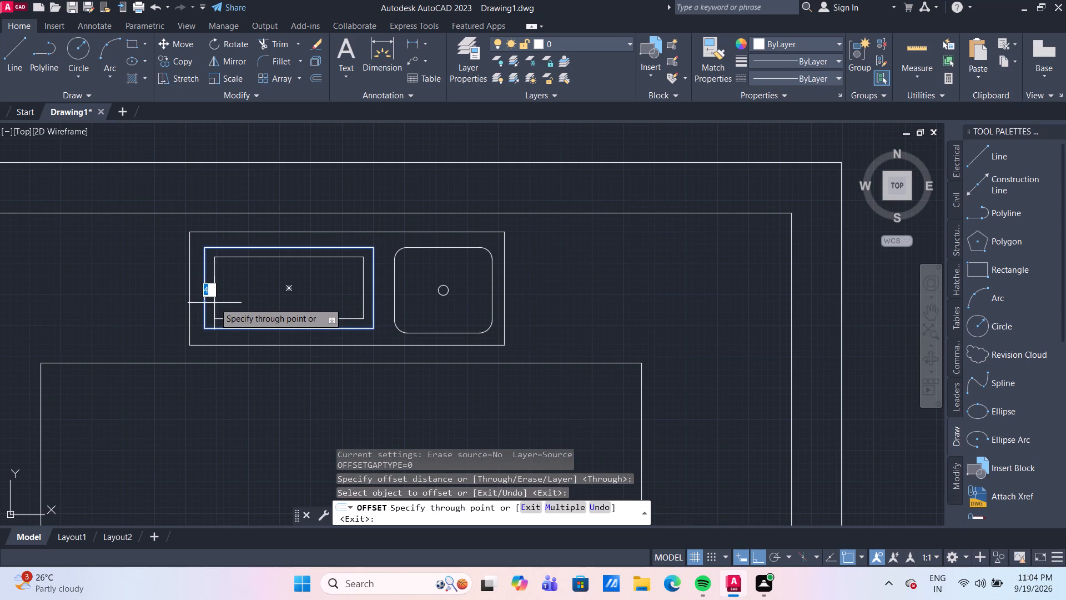
left_click(214, 303)
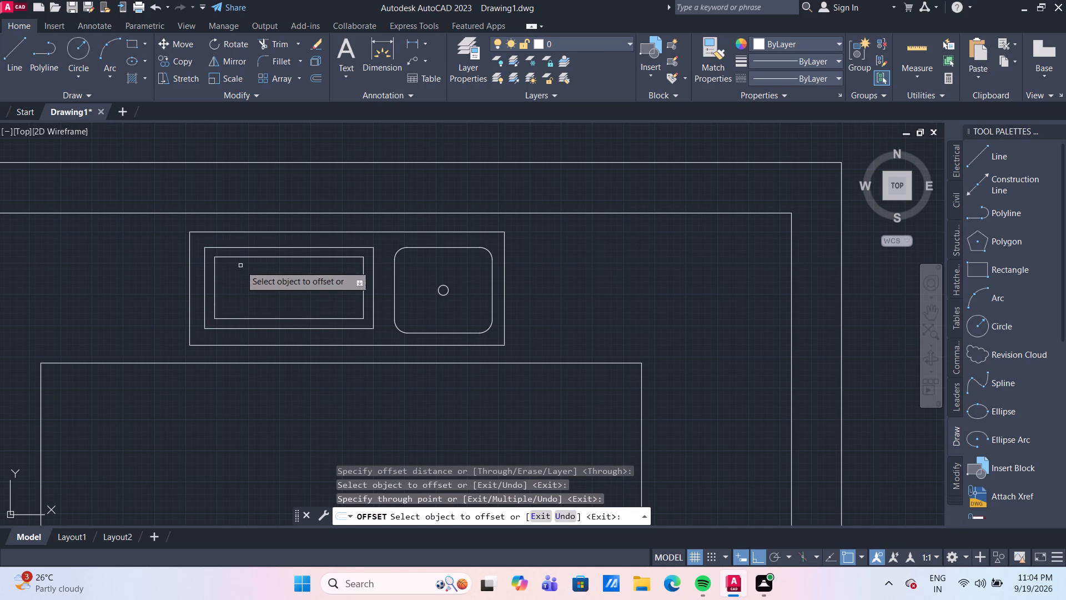
key("Escape")
Explode the inner drainboard rectangle into separate lines.
left_click(252, 258)
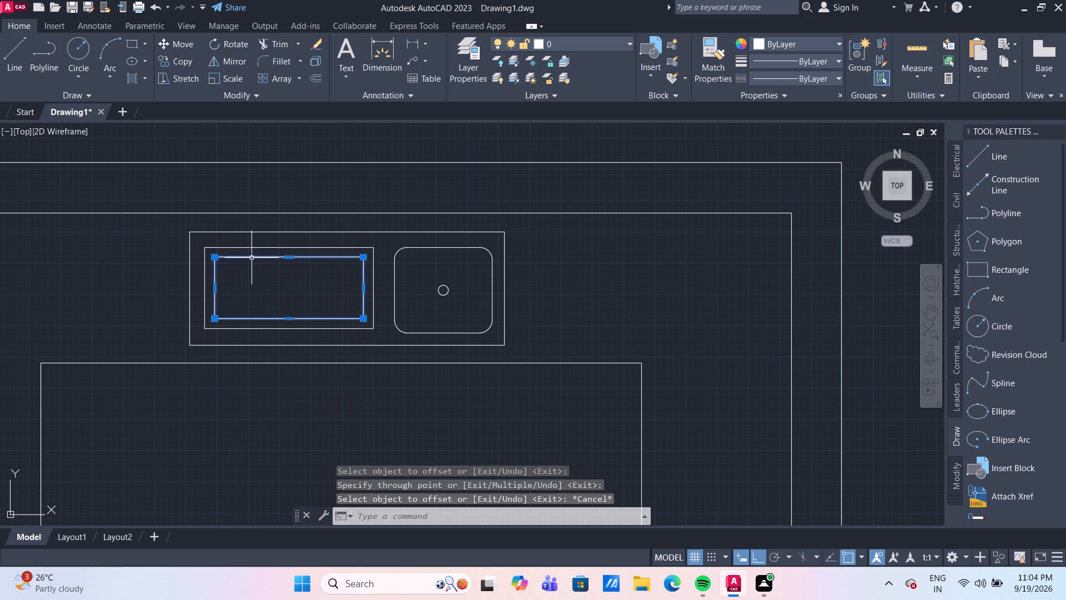
left_click(318, 65)
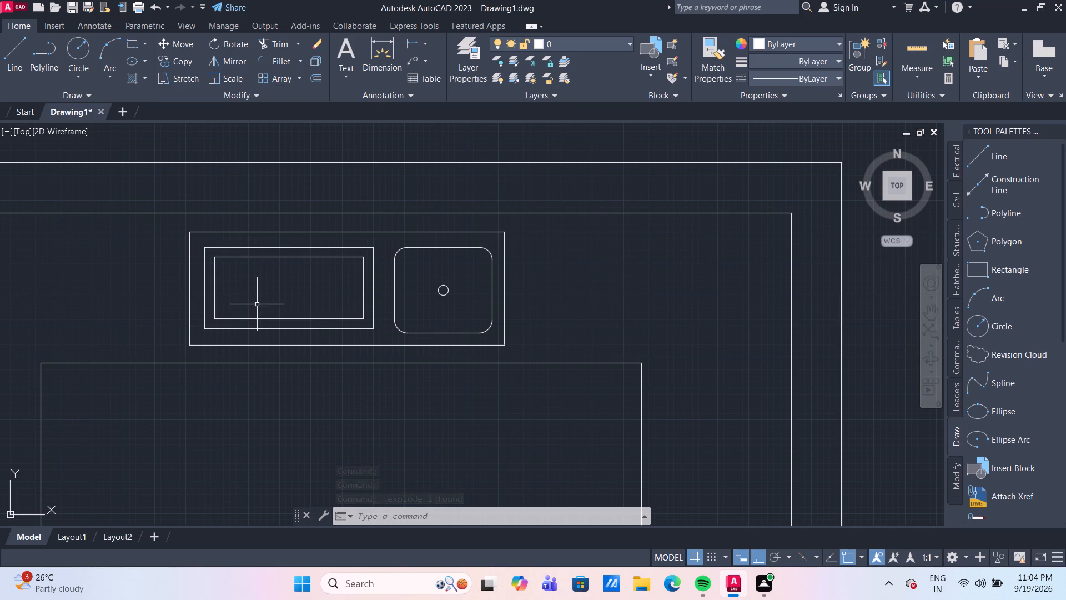
Extend both vertical lines of the exploded inner rectangle to the drainboard rectangle's upper and lower edges.
type("EX")
key("Return")
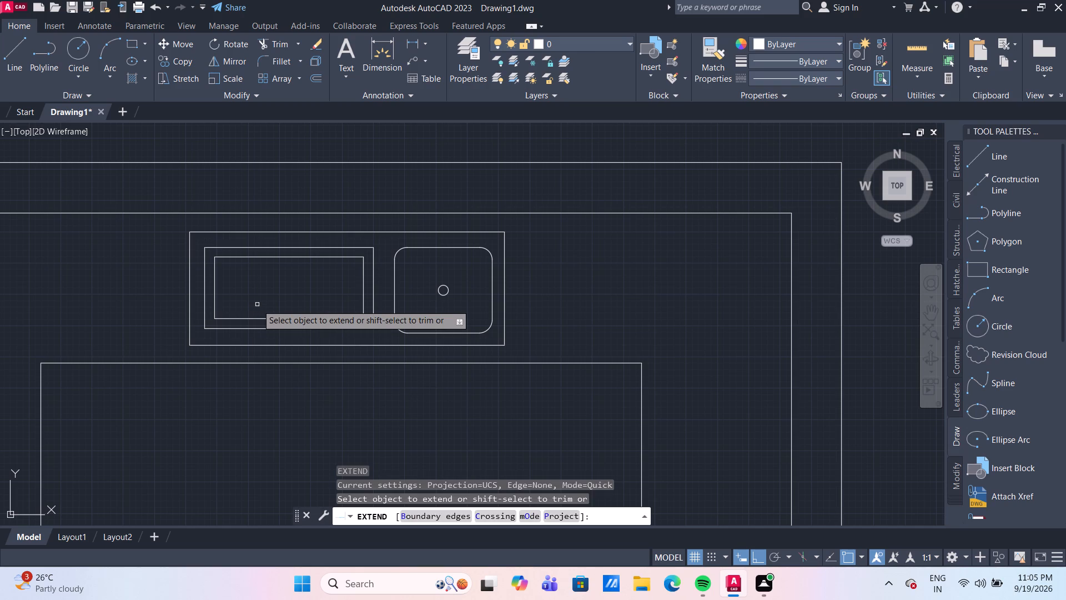
left_click(214, 309)
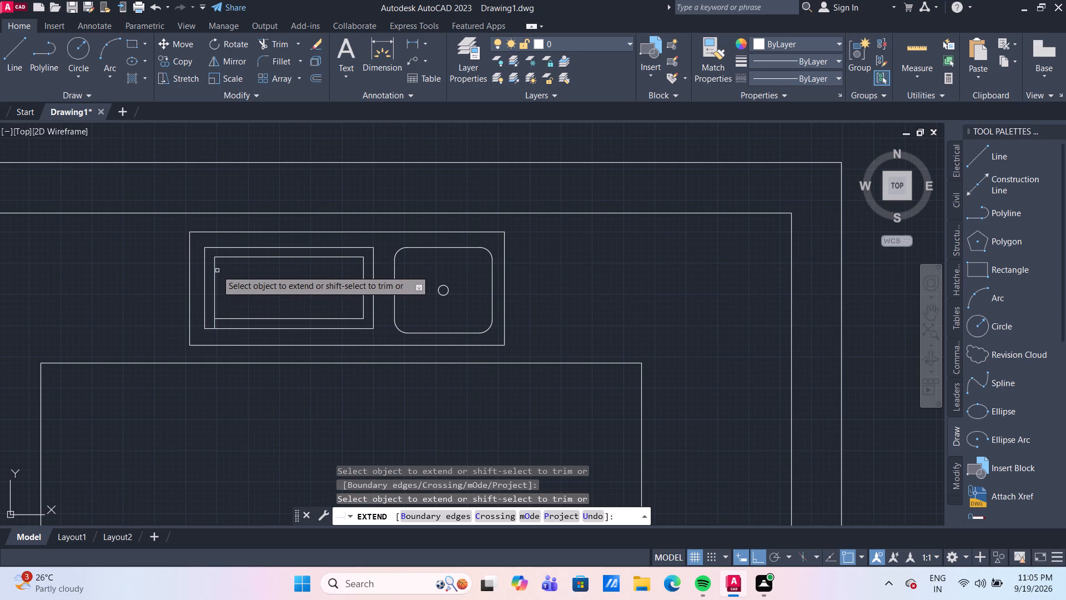
left_click(215, 268)
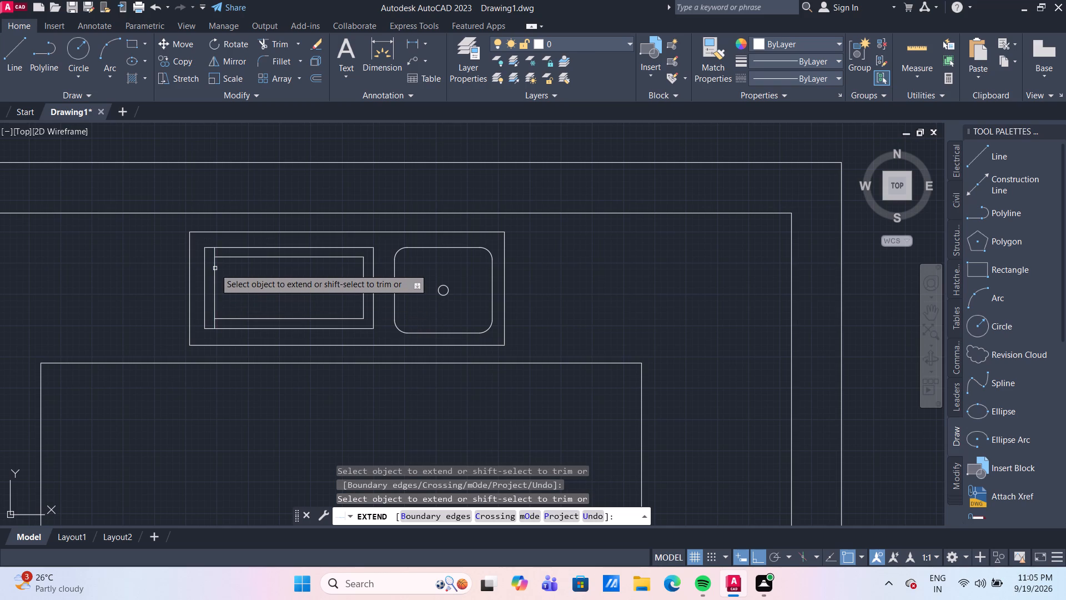
left_click(365, 267)
left_click(365, 306)
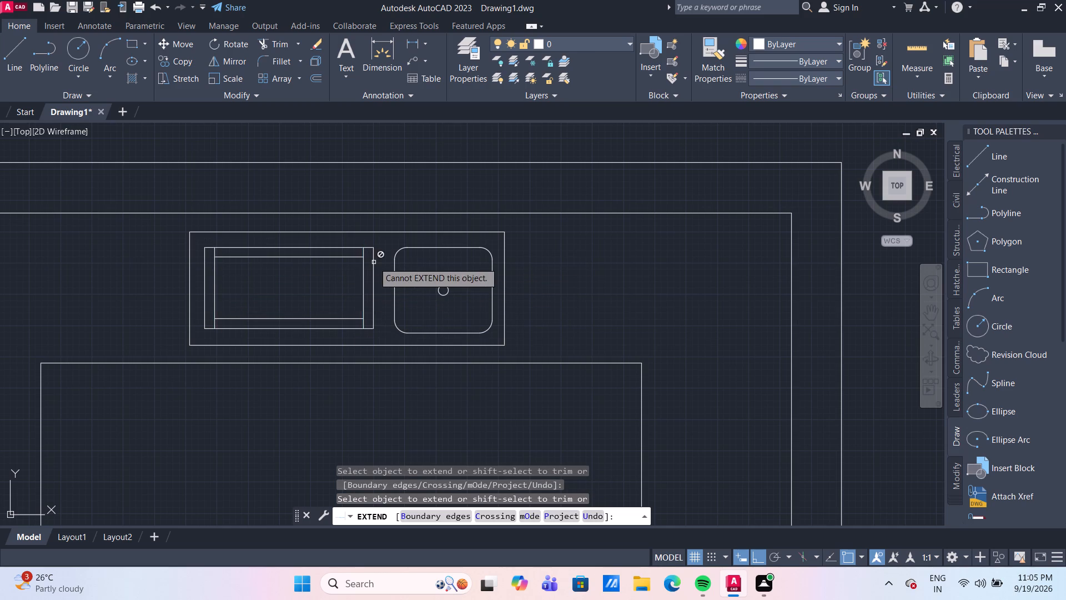
key("Escape")
Measure the width and height of the drainboard's inner area with Quick Measure.
scroll(343, 262, "up", 1)
middle_click_drag(359, 293, 392, 293)
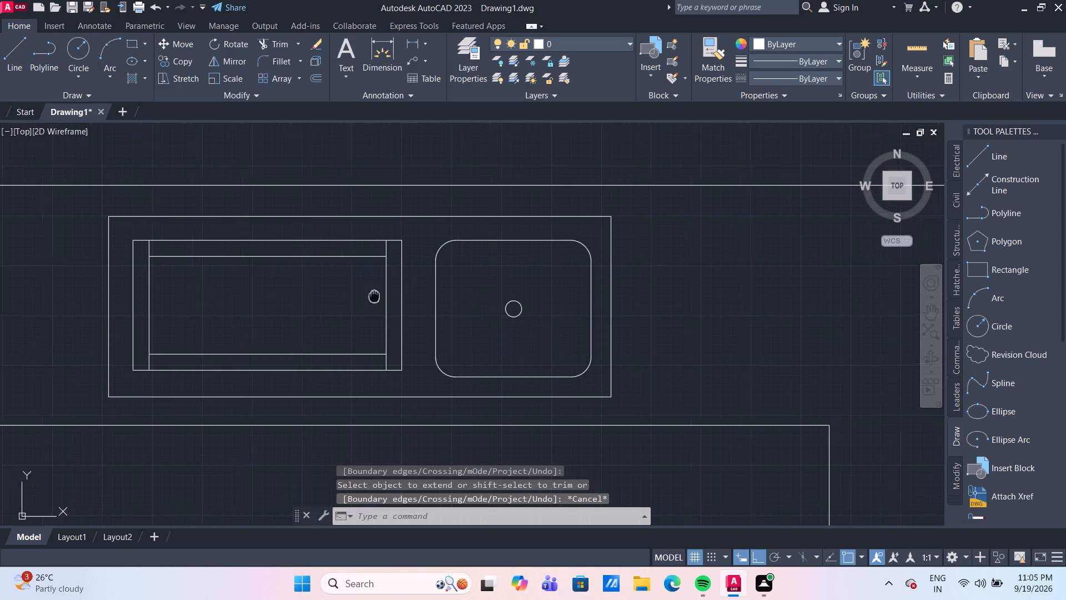
middle_click_drag(392, 293, 410, 289)
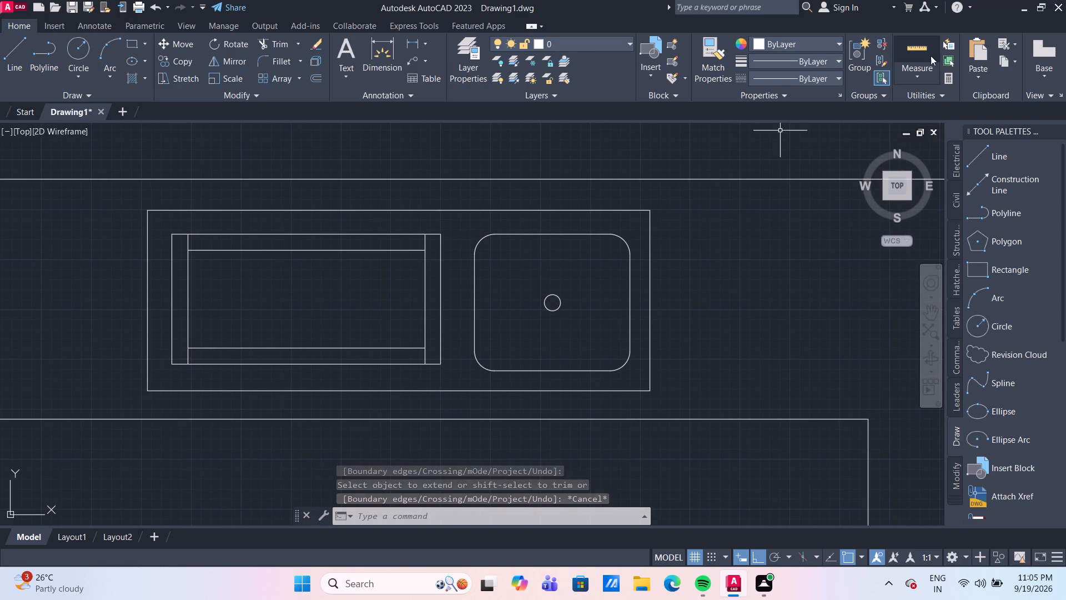
left_click(930, 55)
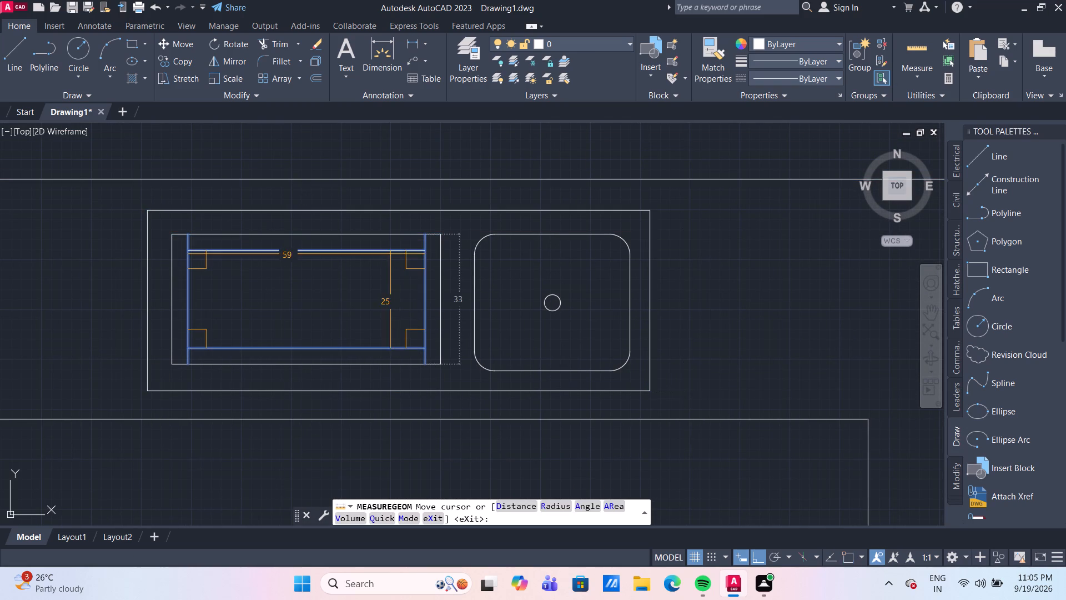
key("Escape")
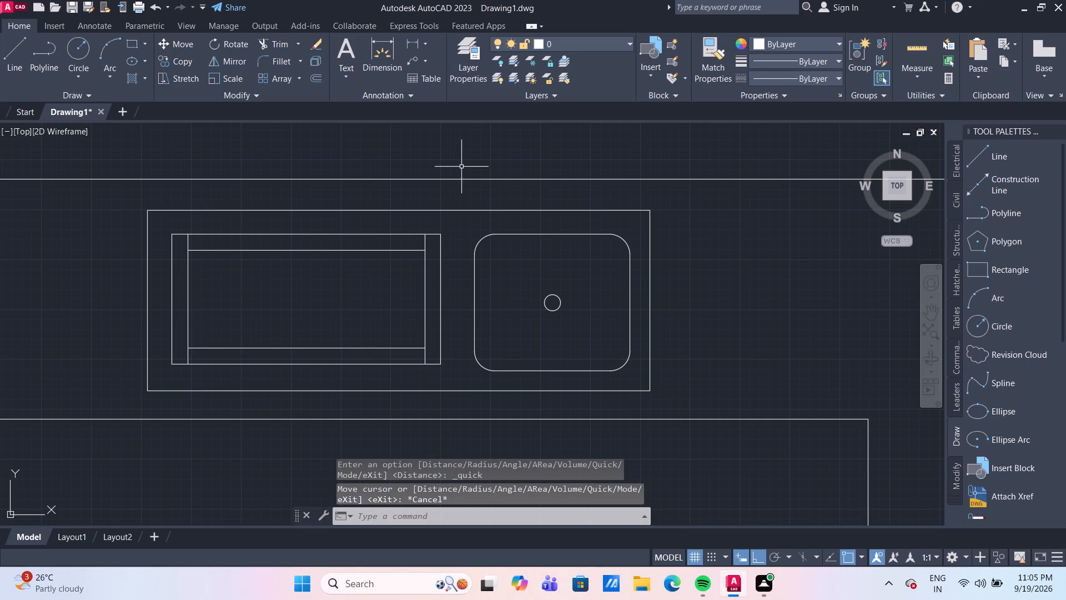
Offset the drainboard's upper inner line downward three times in succession, 4 apart, to form the ribs.
key("o")
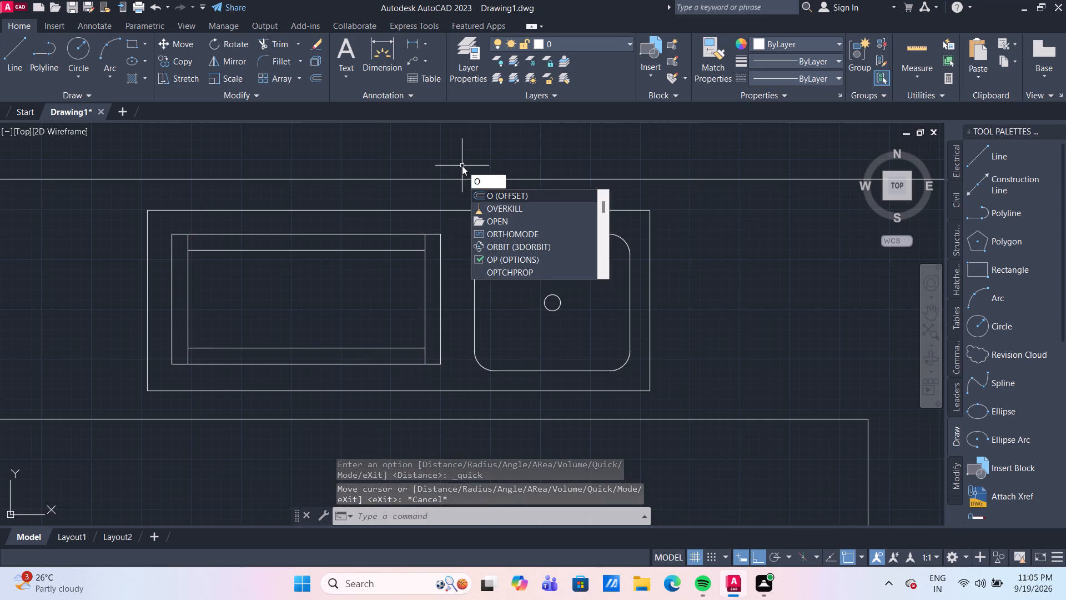
key("Return")
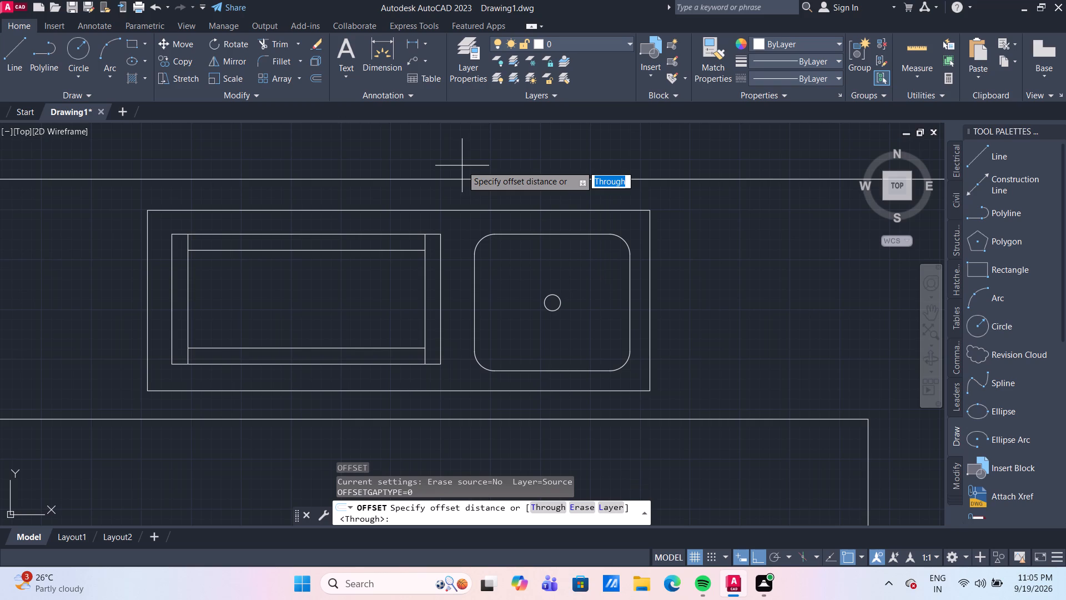
key("Return")
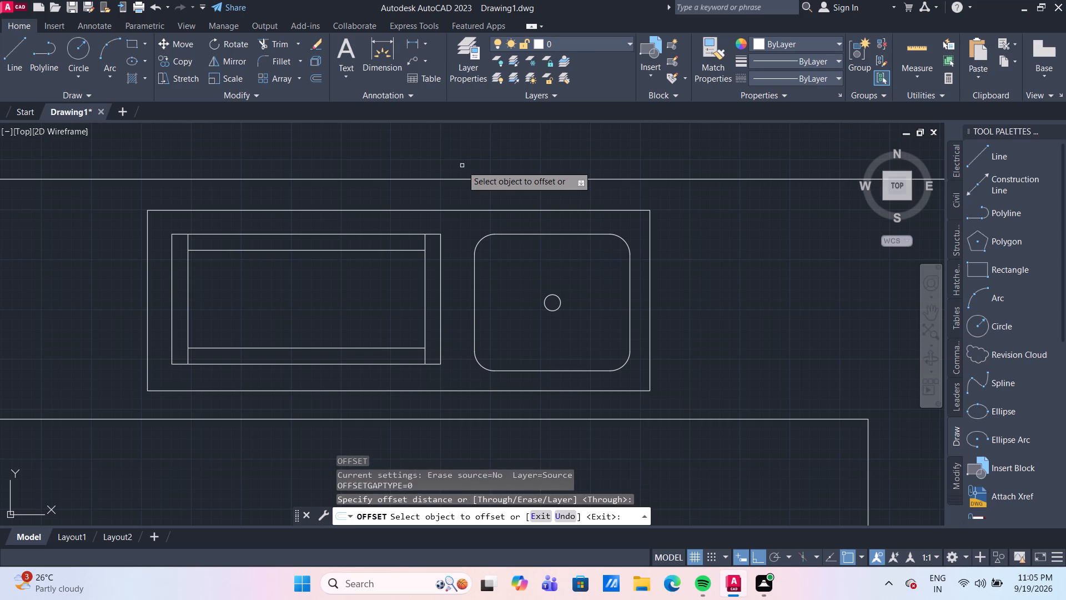
left_click_drag(394, 252, 393, 264)
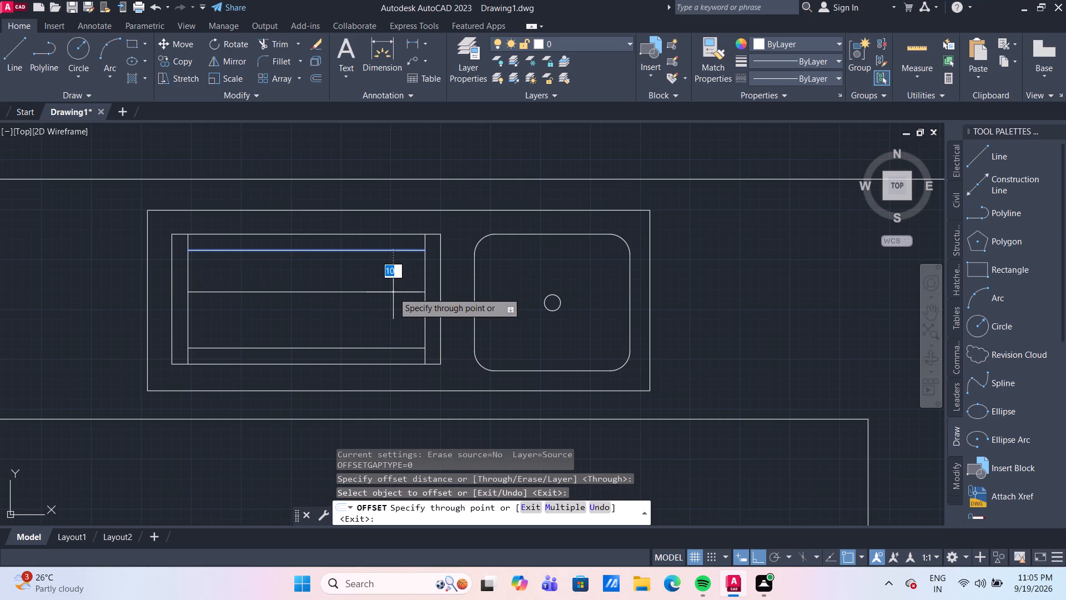
key("4")
key("Return")
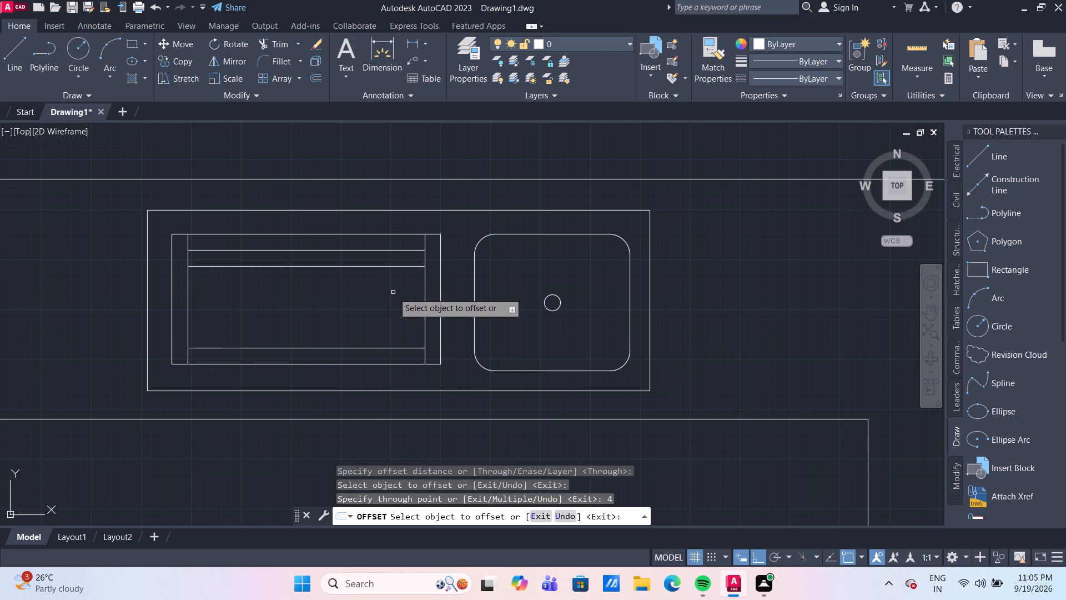
left_click(396, 266)
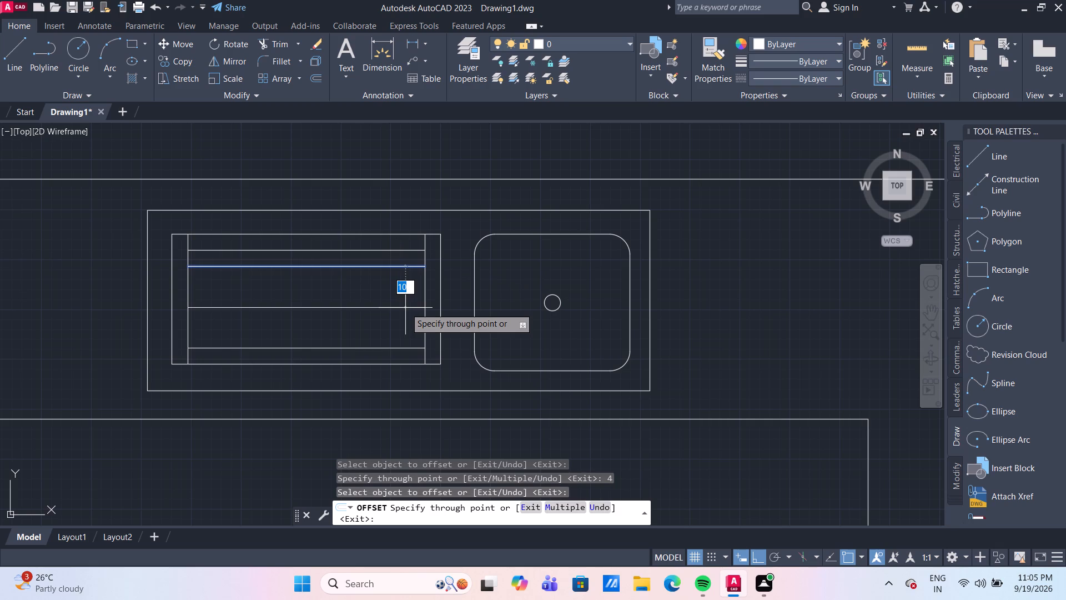
key("4")
key("Return")
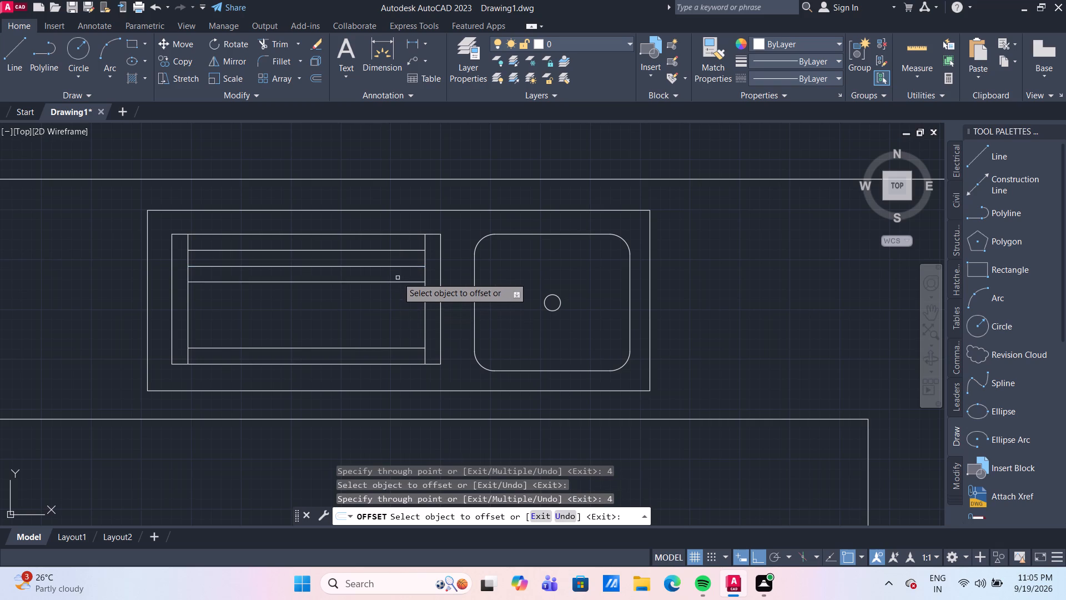
left_click(395, 283)
key("4")
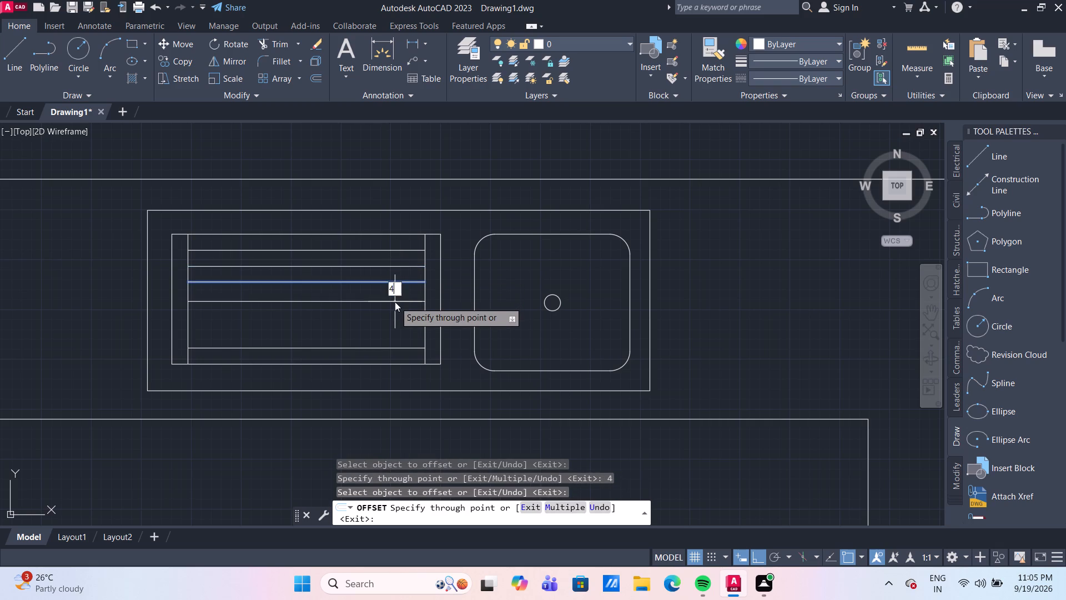
key("Return")
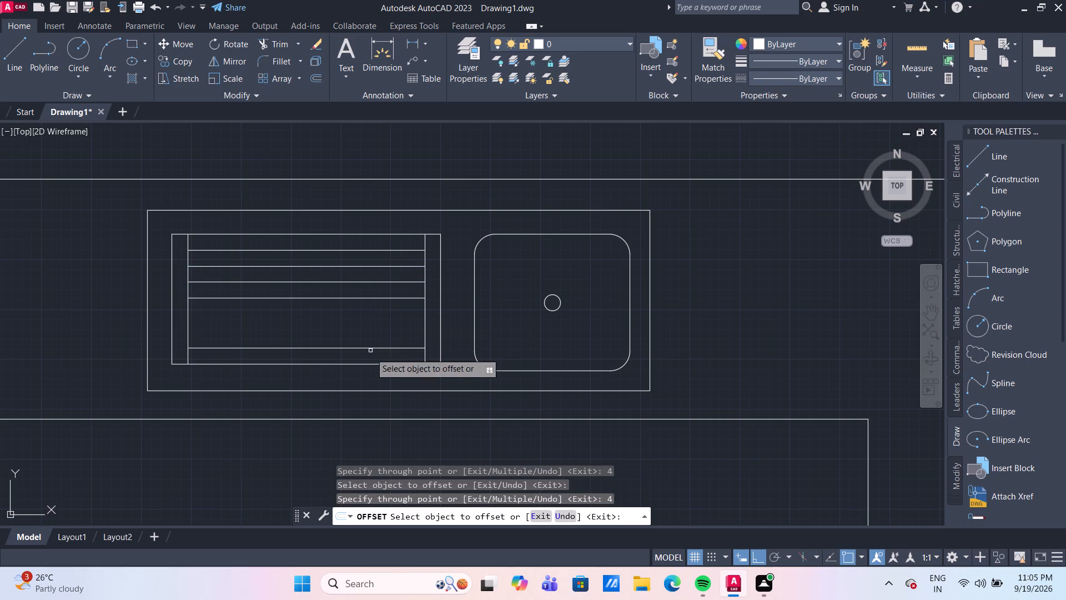
Offset the drainboard's lower inner line upward by 4 and the lowest of the upper ribs downward by 4.
left_click(380, 349)
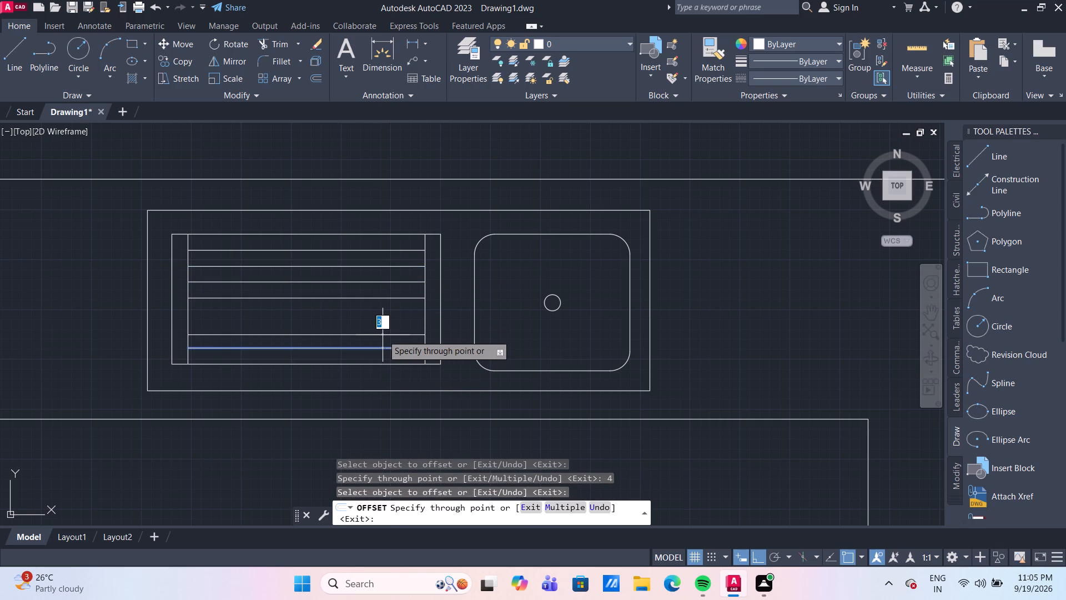
key("4")
key("Return")
left_click(400, 298)
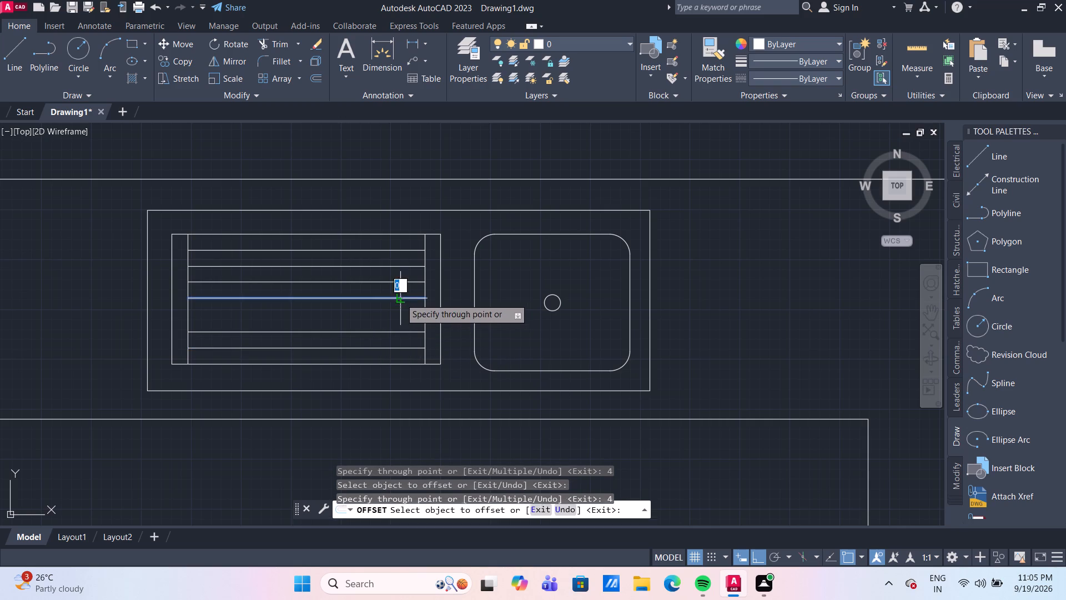
key("4")
key("Return")
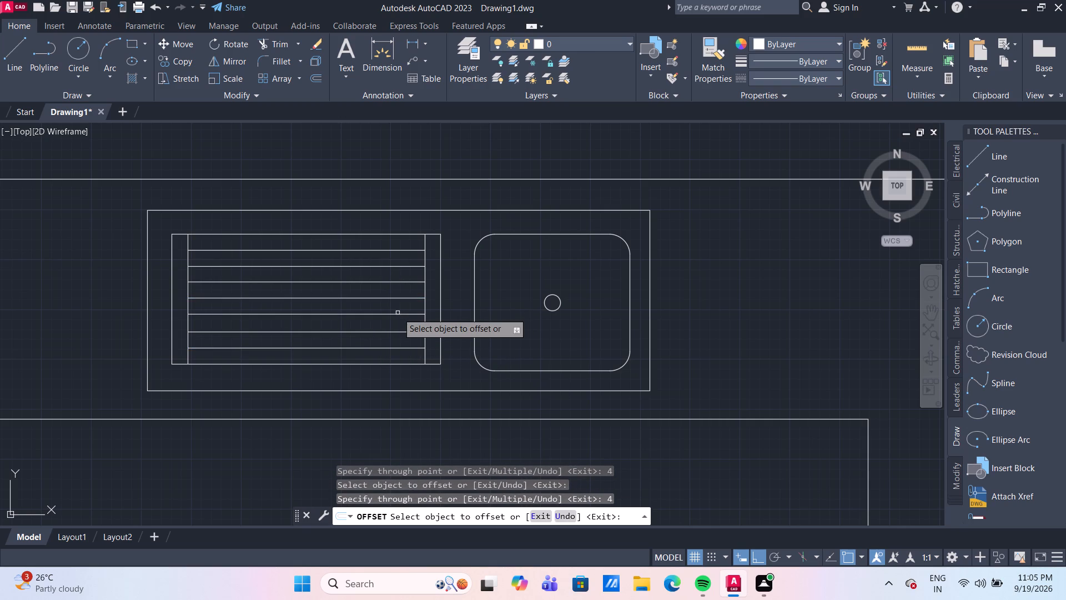
scroll(370, 286, "down", 4)
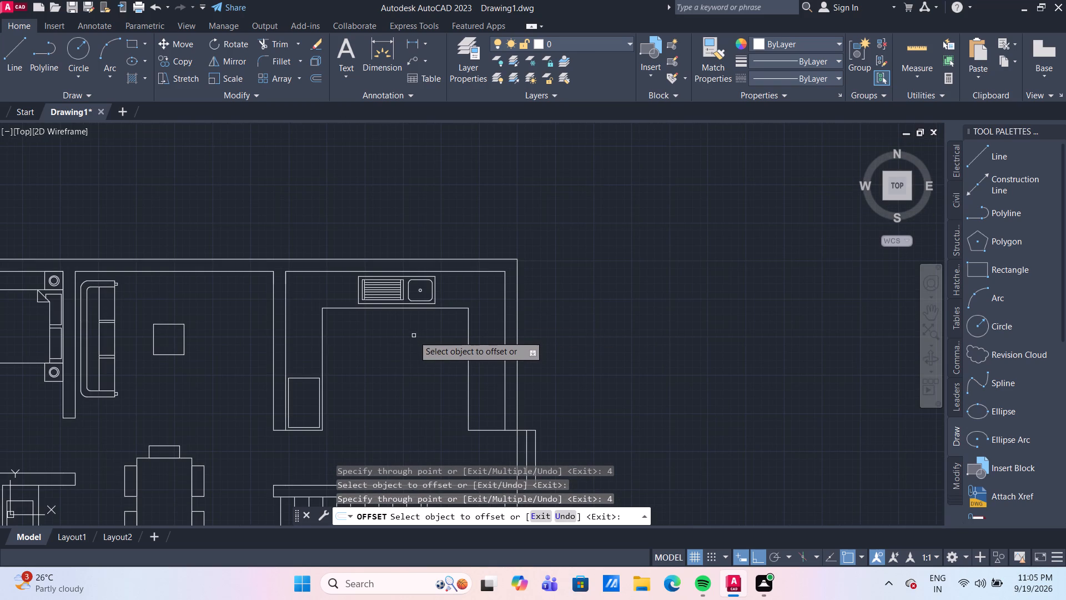
key("Escape")
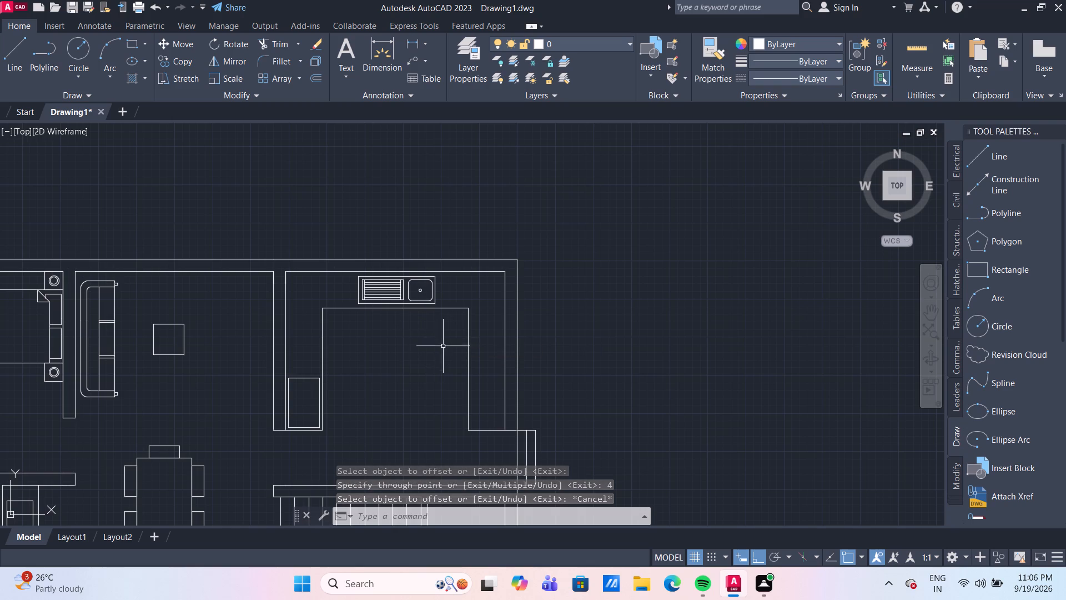
Draw a 50 by 60 rectangle on the right-hand kitchen counter, near its lower end, as the hob outline.
scroll(497, 379, "up", 1)
middle_click_drag(496, 379, 473, 320)
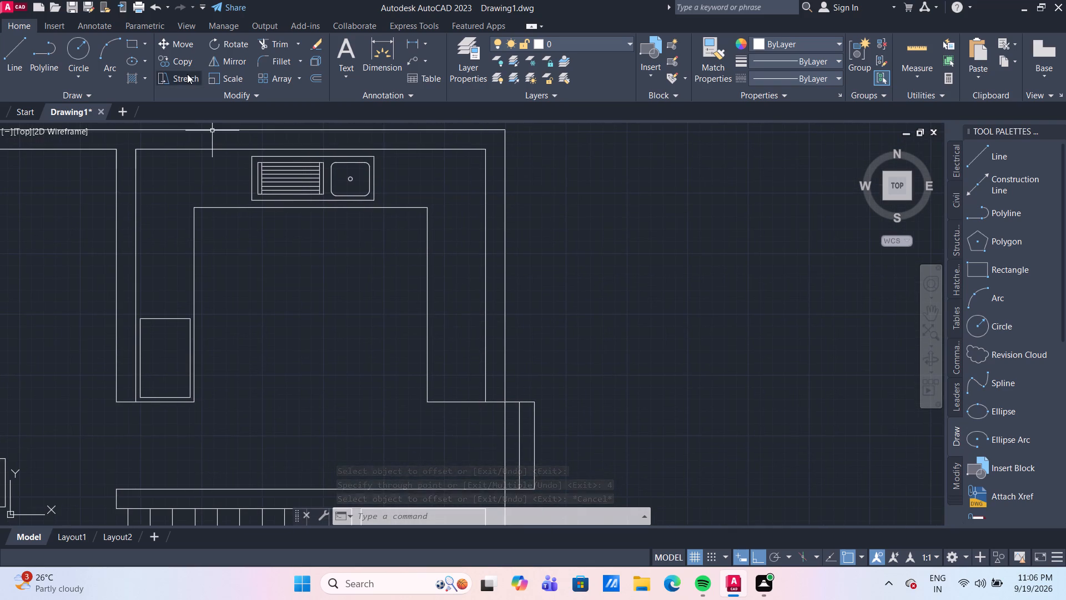
left_click_drag(129, 40, 147, 50)
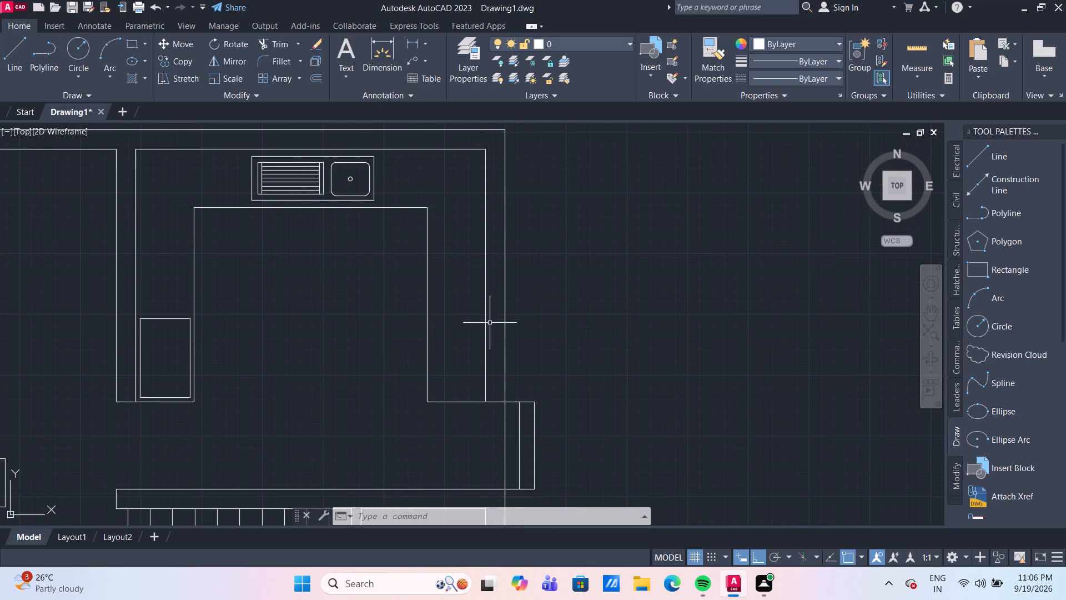
scroll(489, 323, "up", 1)
left_click(134, 47)
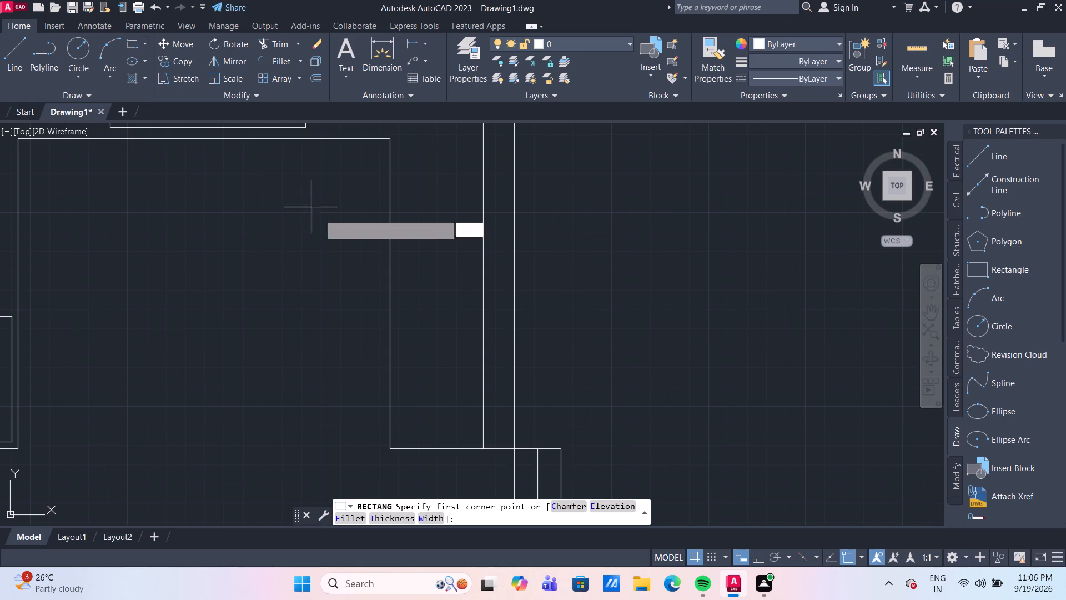
left_click(400, 279)
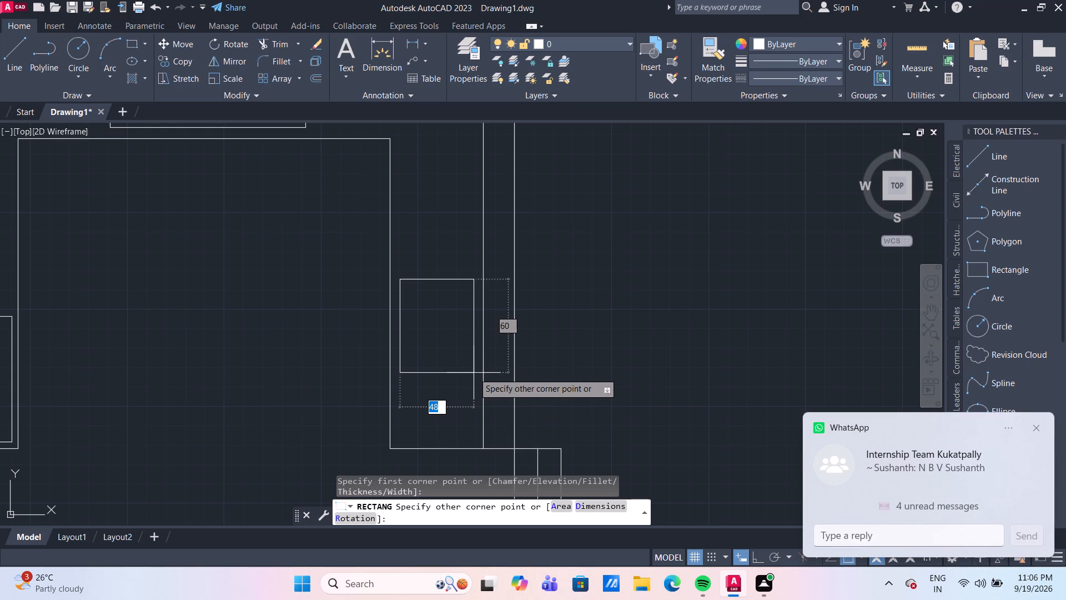
type("50")
key("Tab")
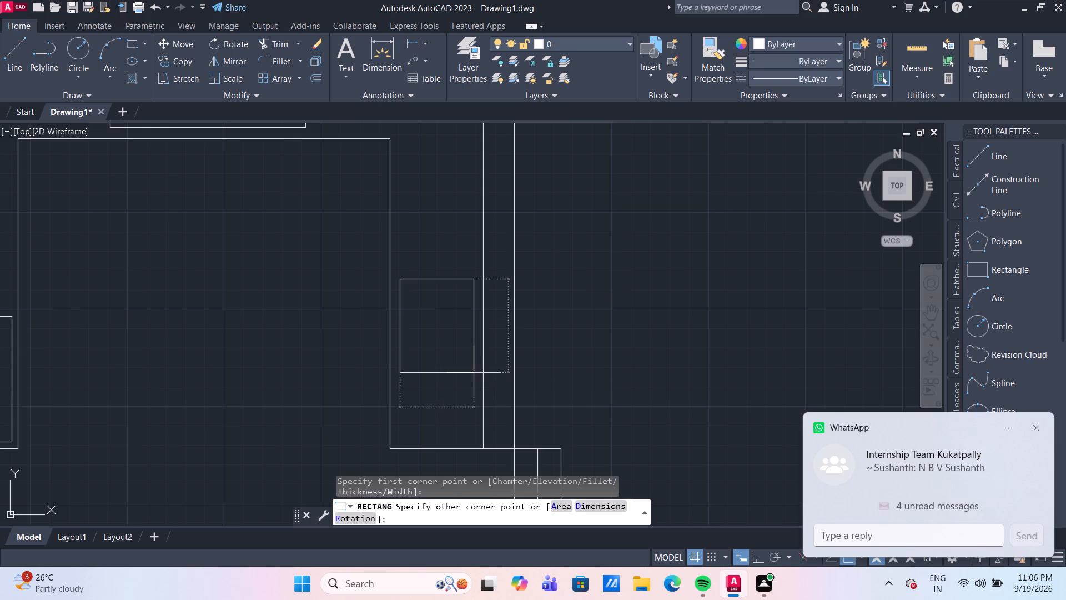
type("60")
key("Return")
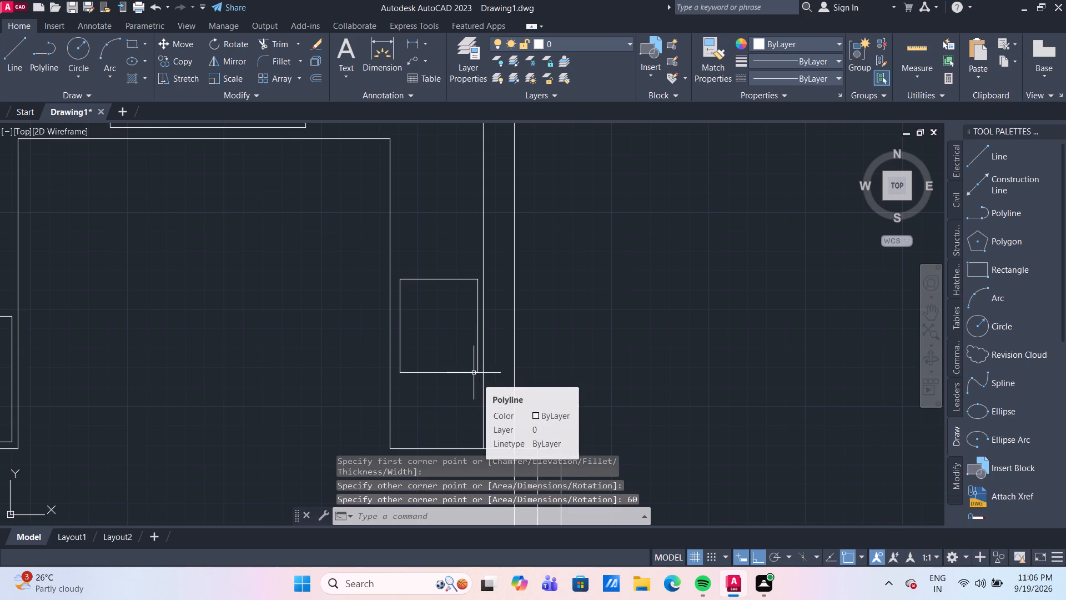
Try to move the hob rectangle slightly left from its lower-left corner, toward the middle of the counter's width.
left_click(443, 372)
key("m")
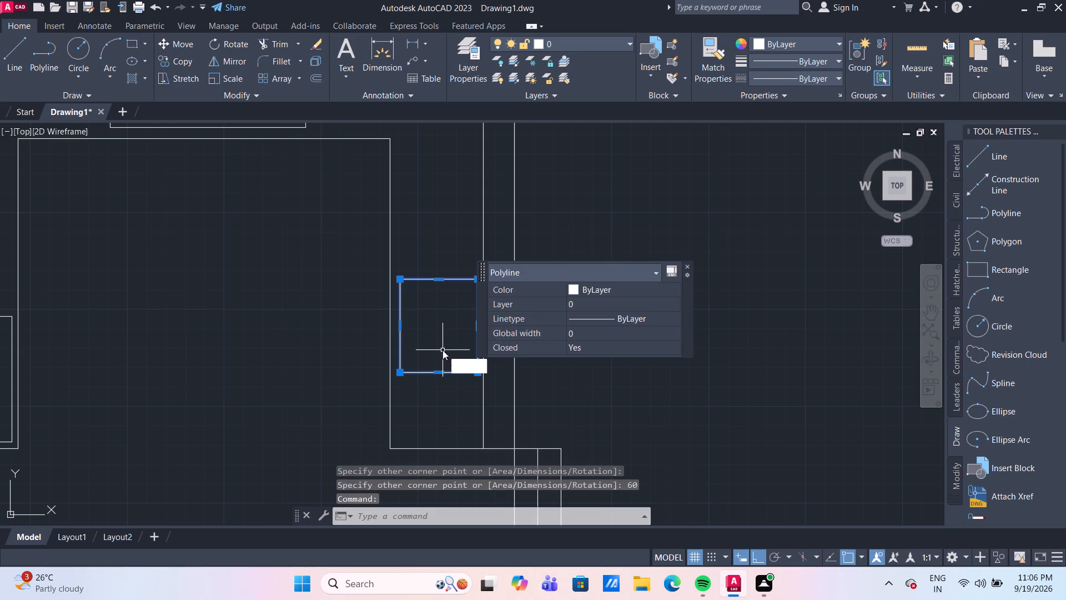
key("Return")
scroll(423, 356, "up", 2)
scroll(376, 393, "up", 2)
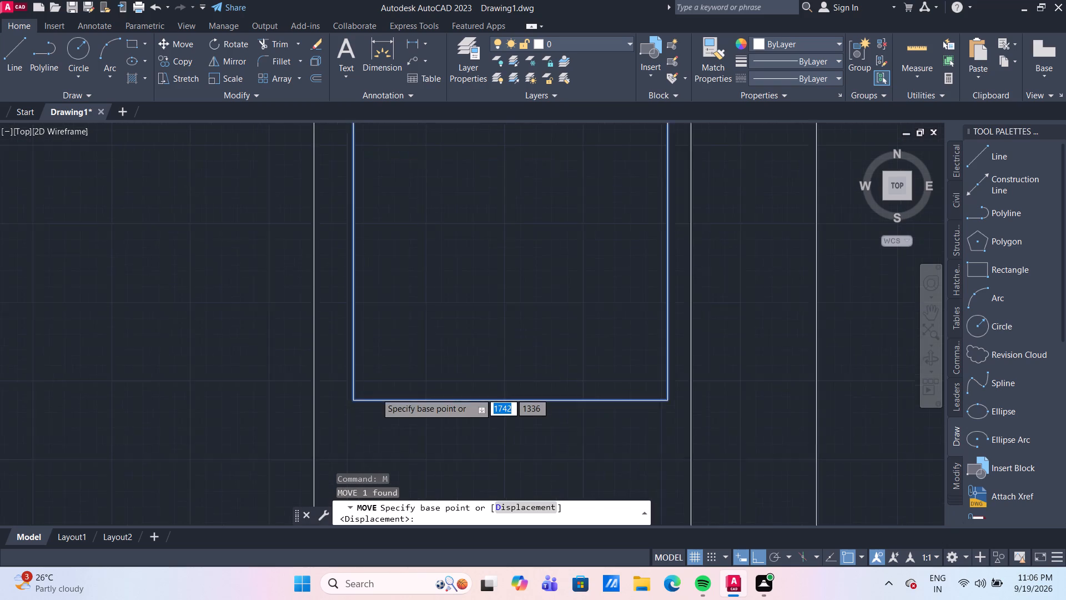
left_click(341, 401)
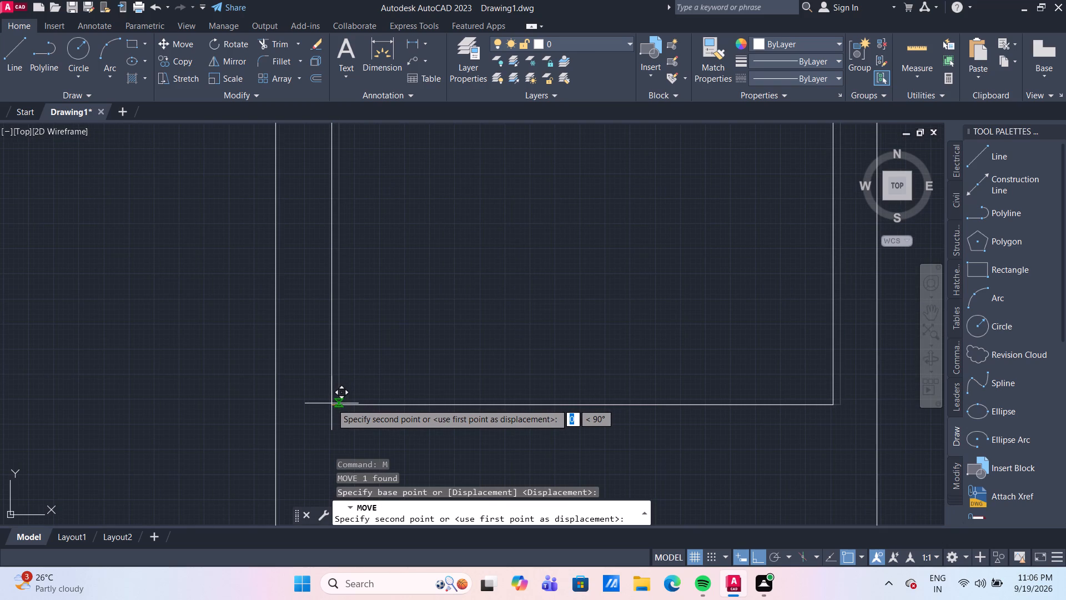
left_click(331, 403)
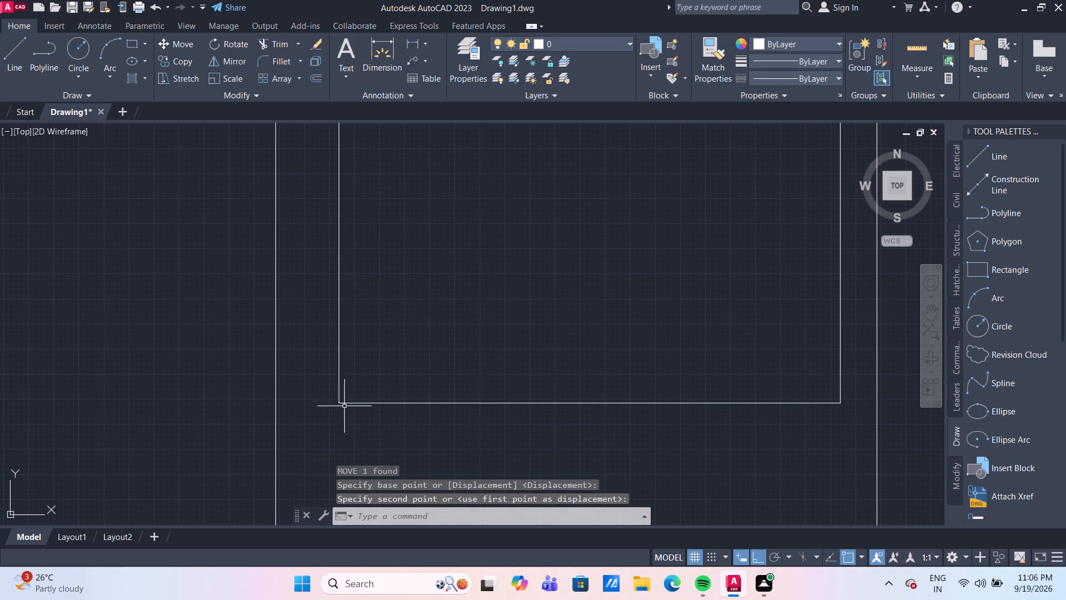
Move the hob rectangle about 1 unit left from its bottom midpoint to centre it across the counter's width.
left_click(379, 403)
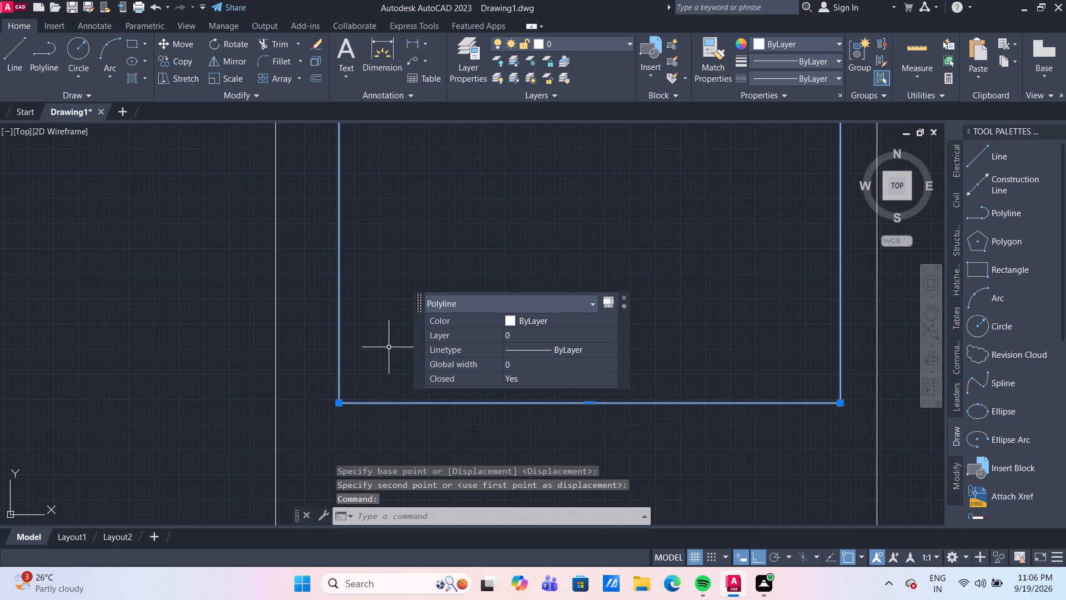
key("m")
key("Return")
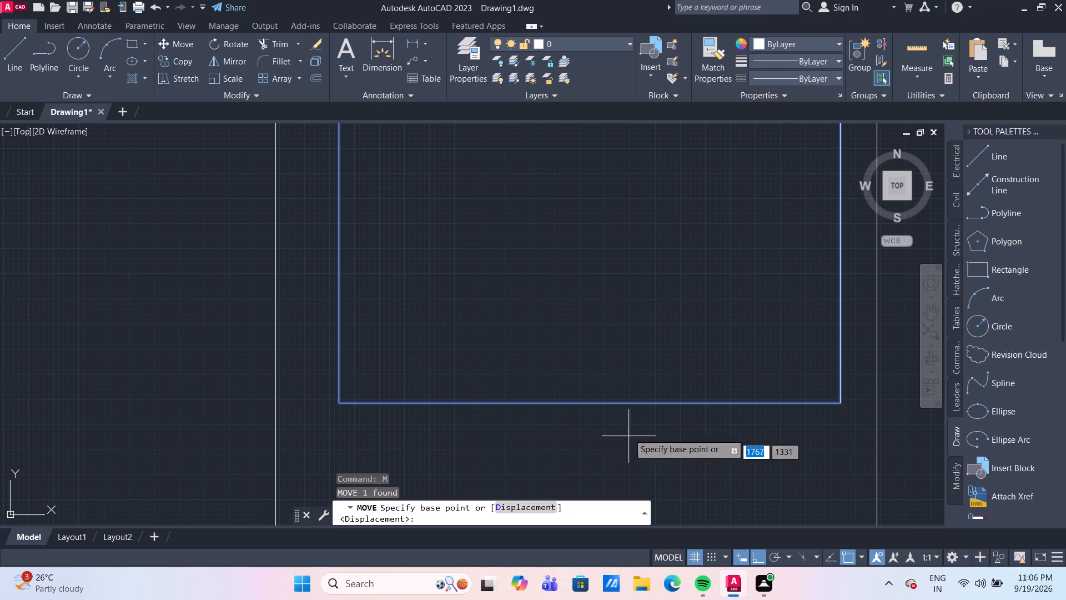
left_click(589, 404)
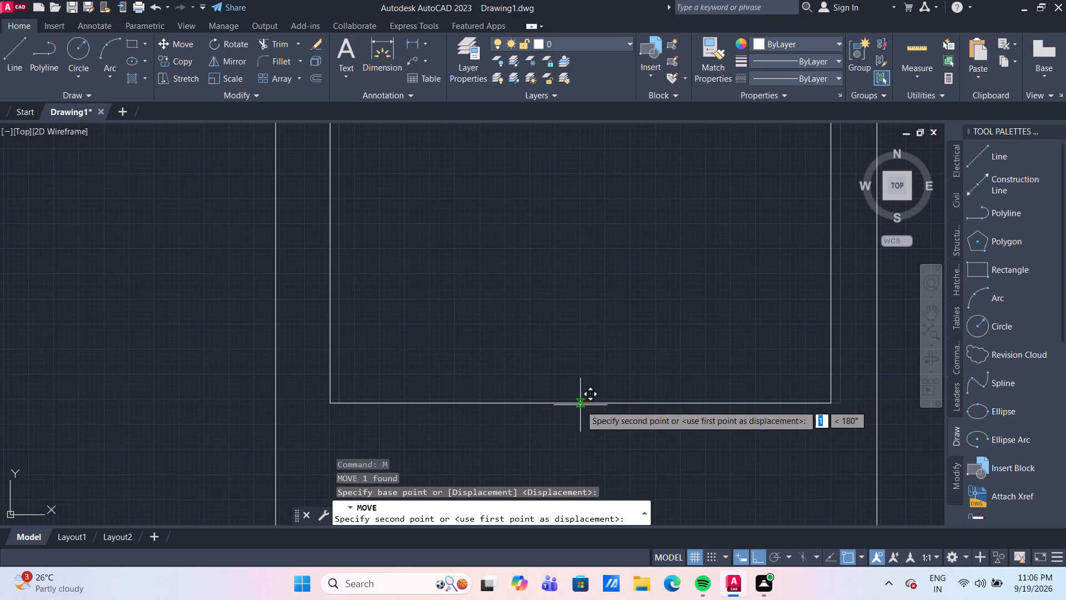
left_click(580, 405)
Draw a burner circle of radius about 8 inside the hob rectangle near its upper-left corner.
scroll(580, 405, "down", 3)
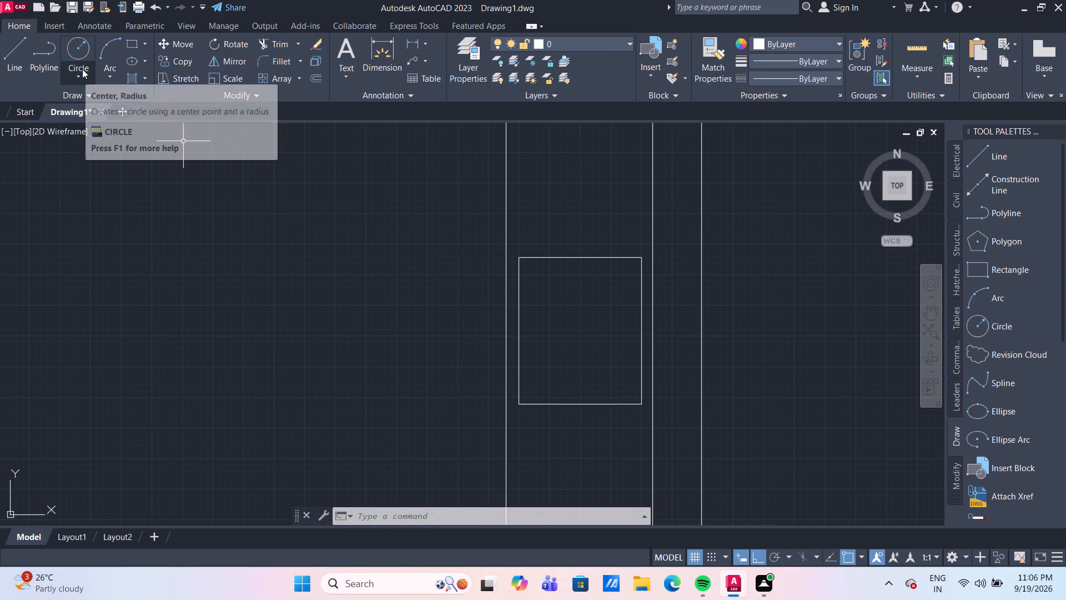
left_click_drag(71, 53, 83, 61)
scroll(533, 287, "up", 1)
middle_click_drag(557, 274, 531, 216)
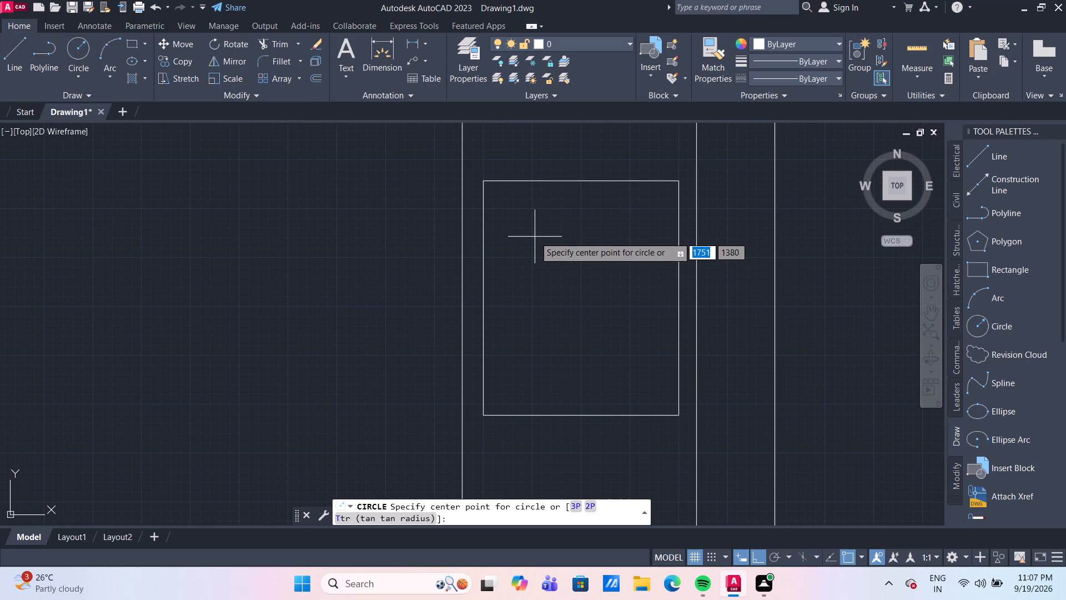
left_click(534, 234)
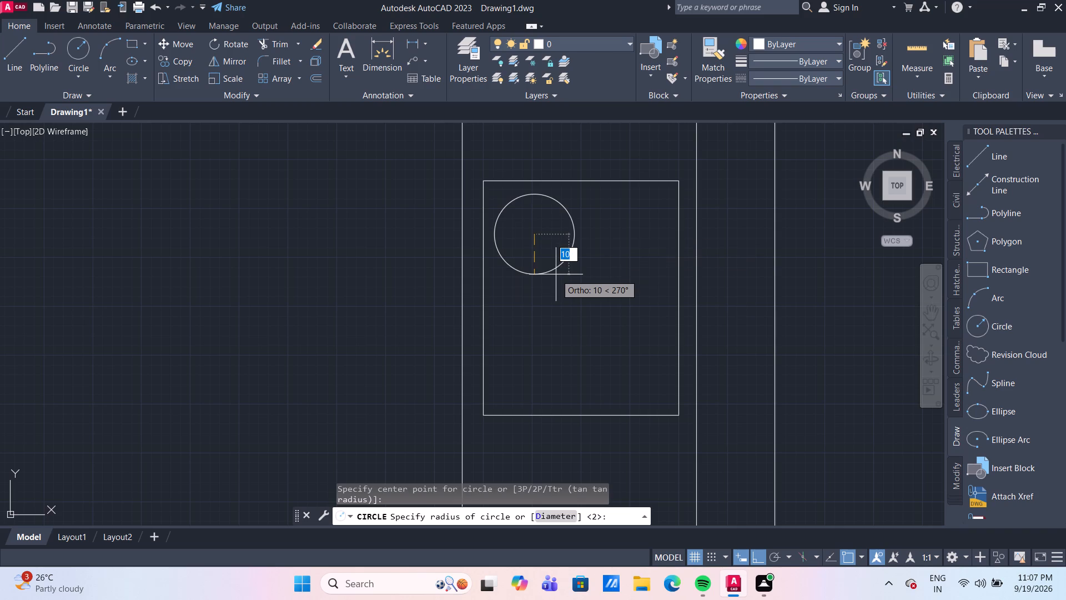
left_click(551, 266)
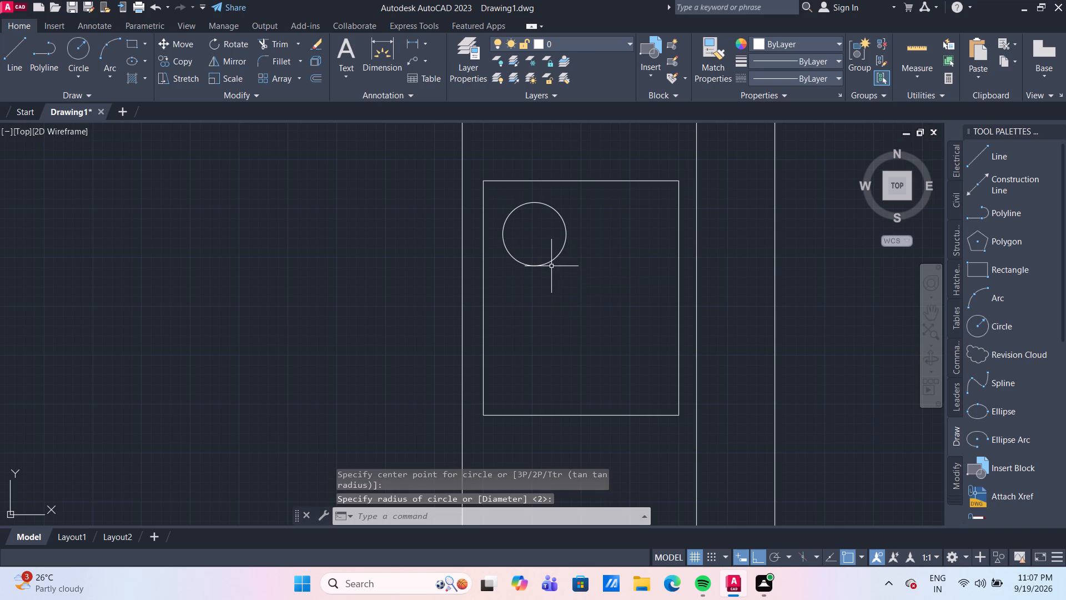
Copy the burner circle horizontally about 24 to the right, inside the hob rectangle.
left_click(555, 263)
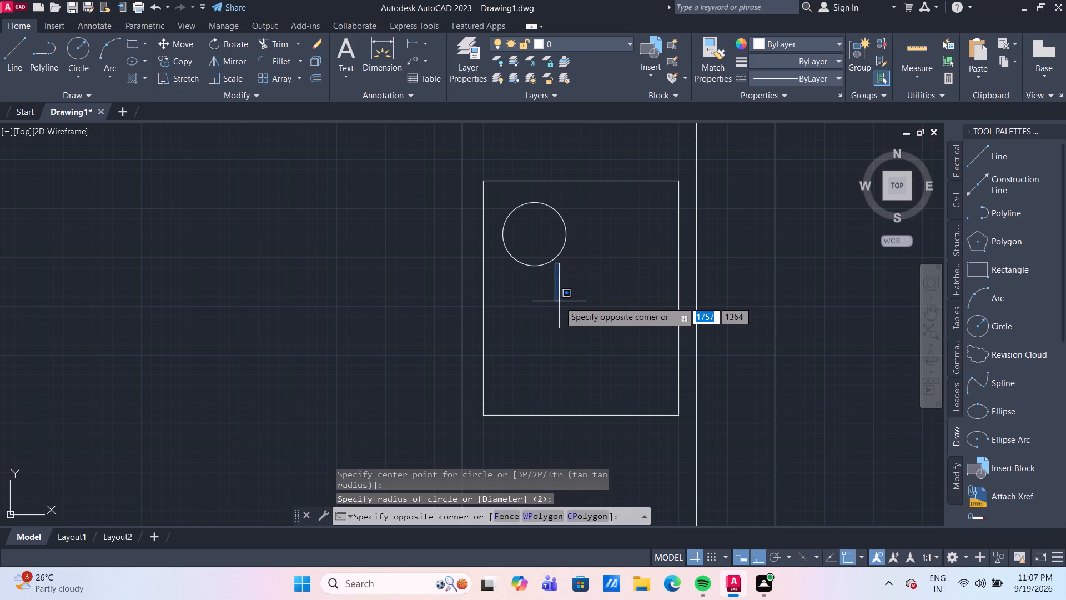
left_click(535, 252)
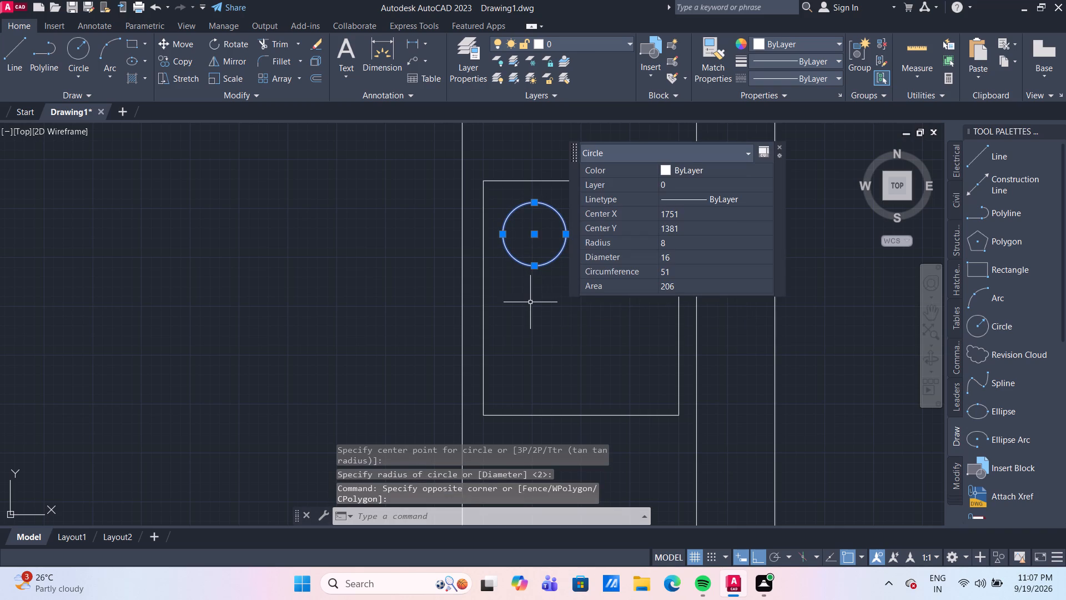
key("c")
key("o")
key("Return")
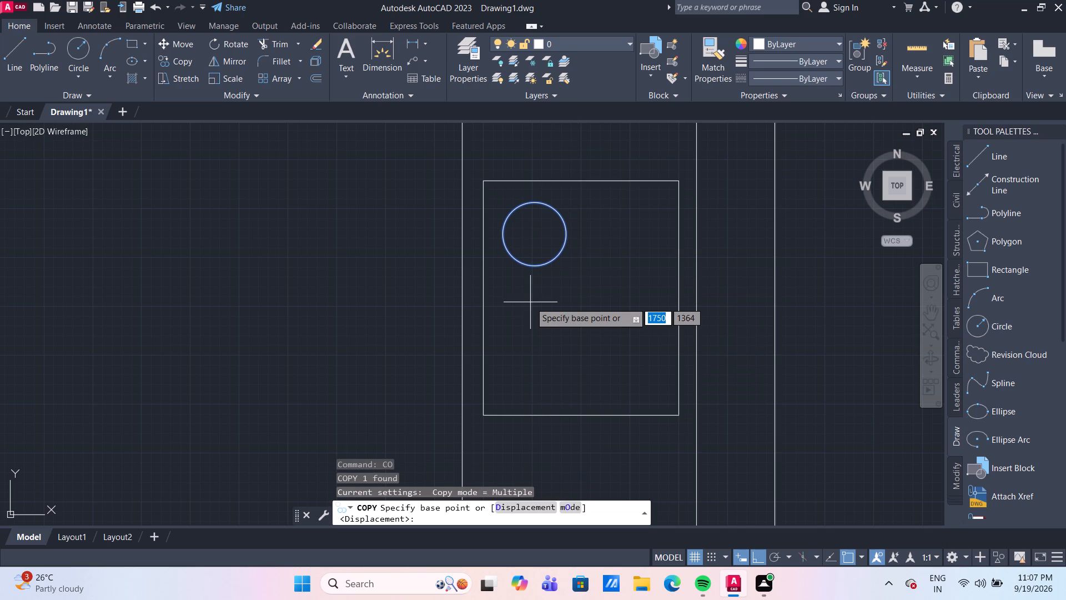
left_click(566, 233)
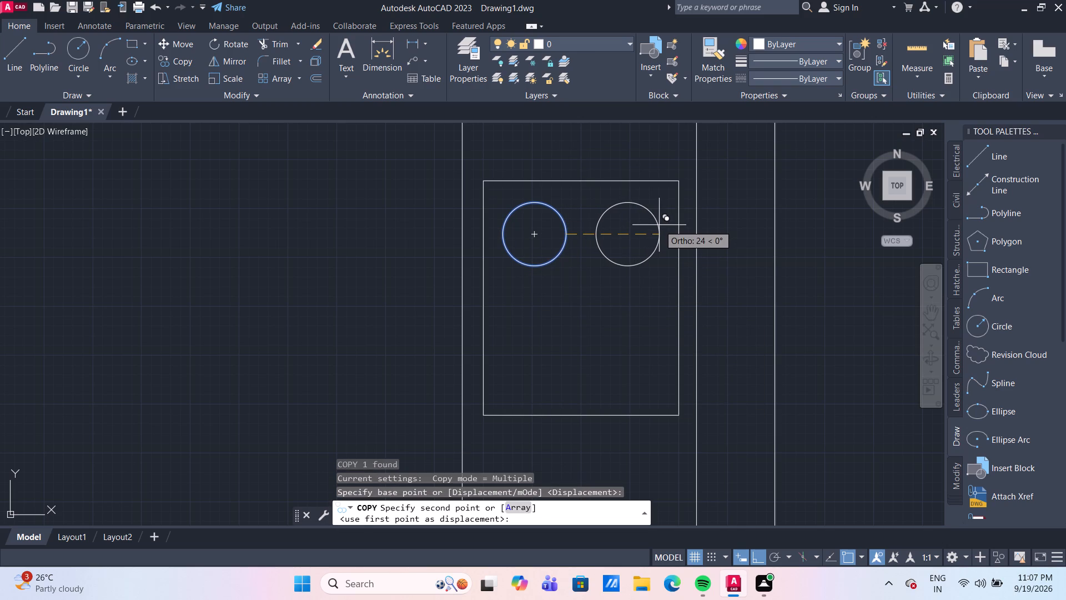
left_click(661, 226)
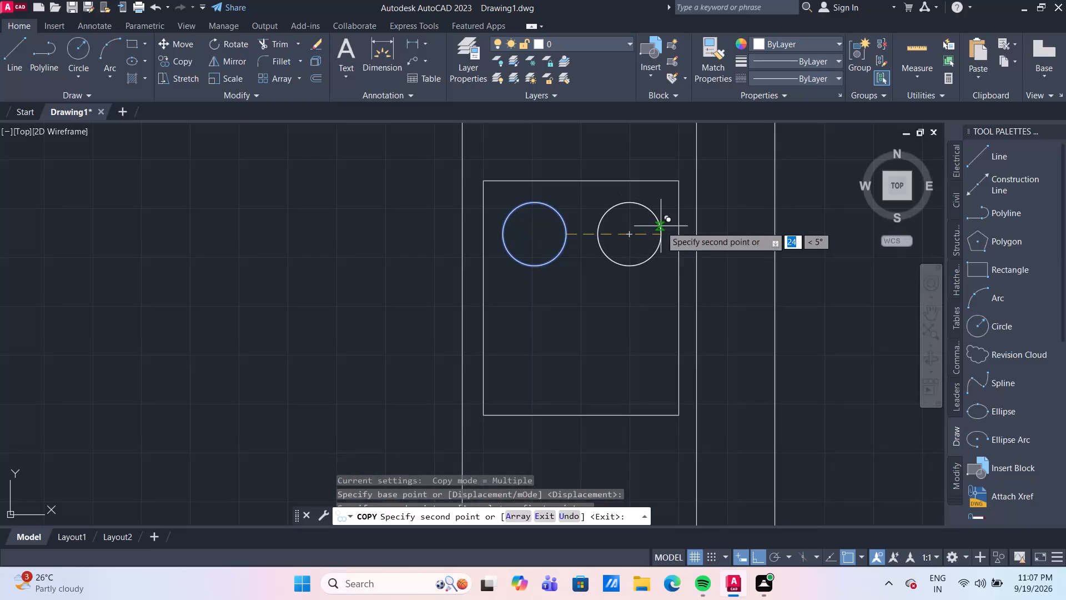
key("Escape")
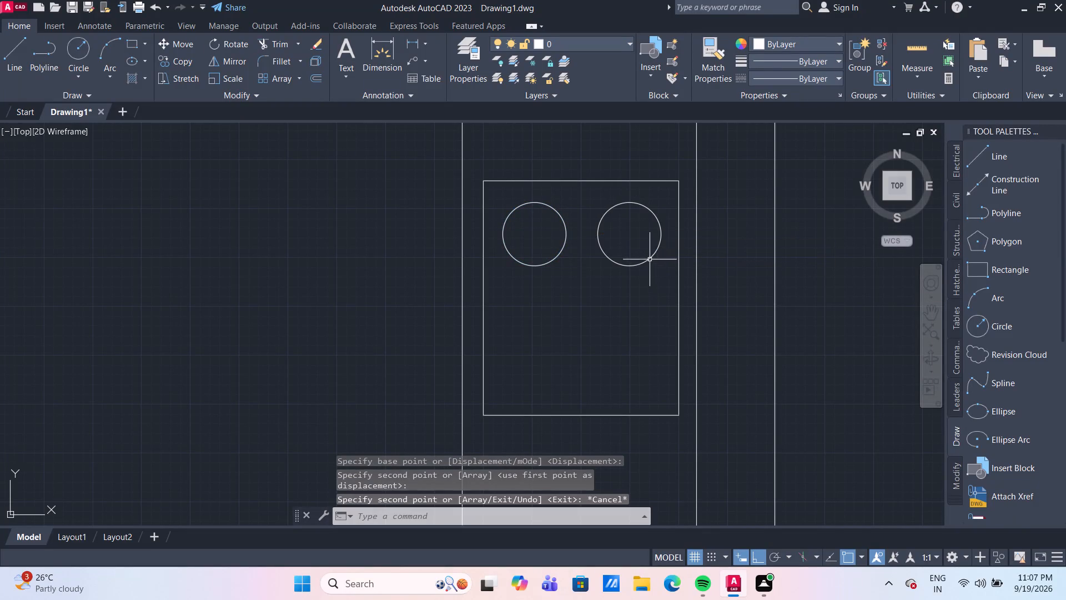
Copy both upper burner circles about 30 straight down to form the hob's lower pair.
left_click_drag(648, 256, 633, 253)
left_click(561, 222)
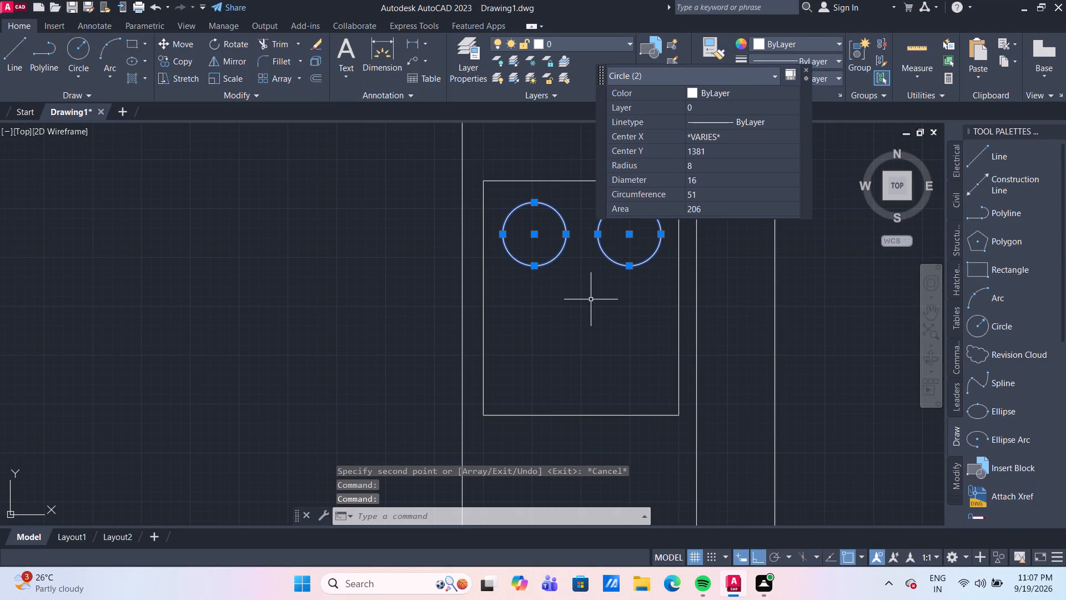
type("CO")
key("Return")
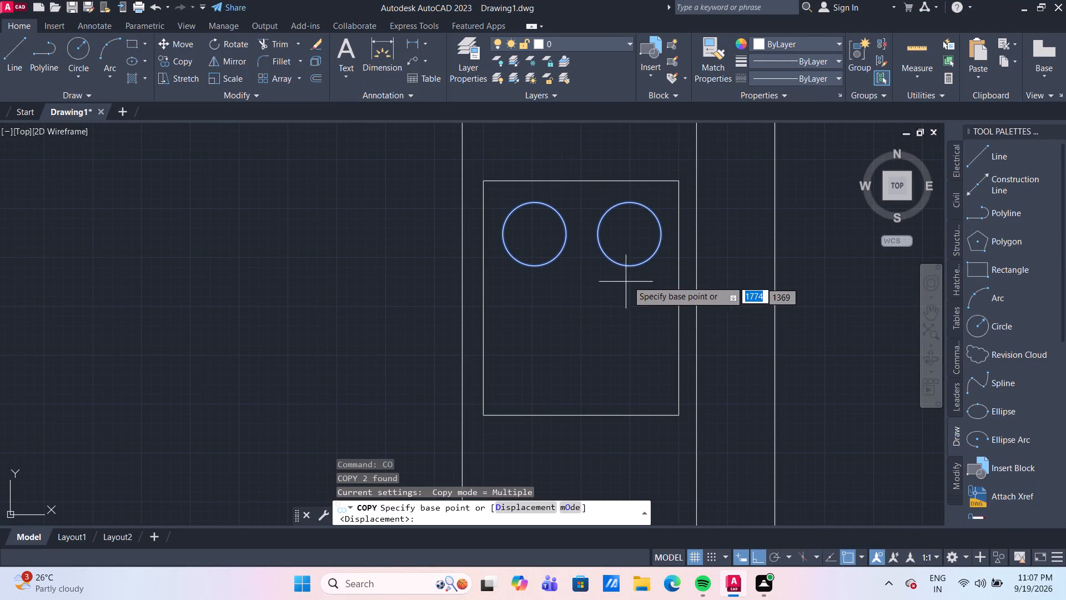
left_click(632, 268)
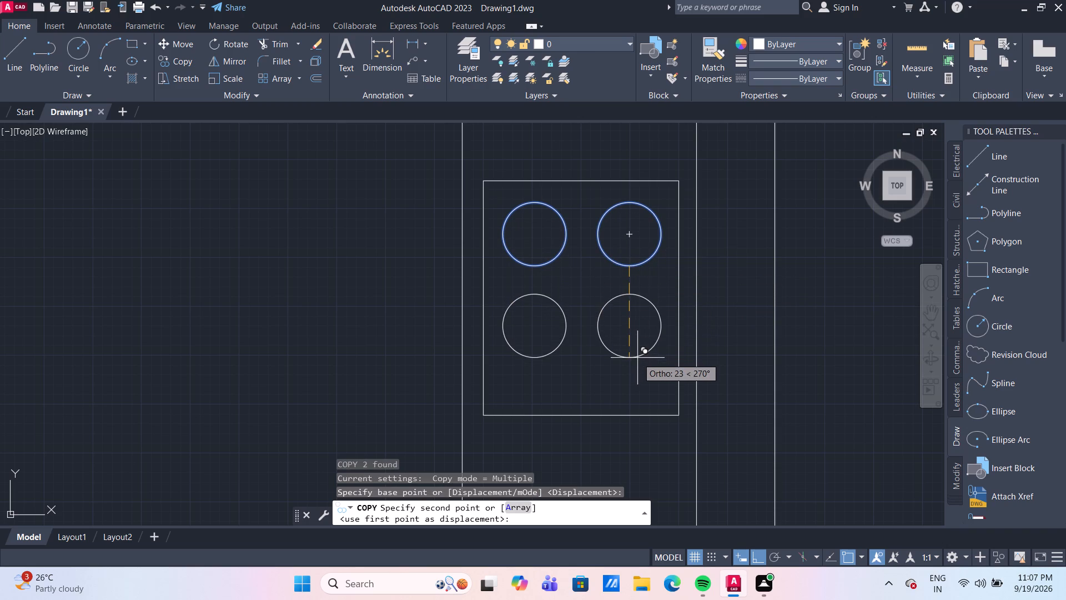
left_click(648, 384)
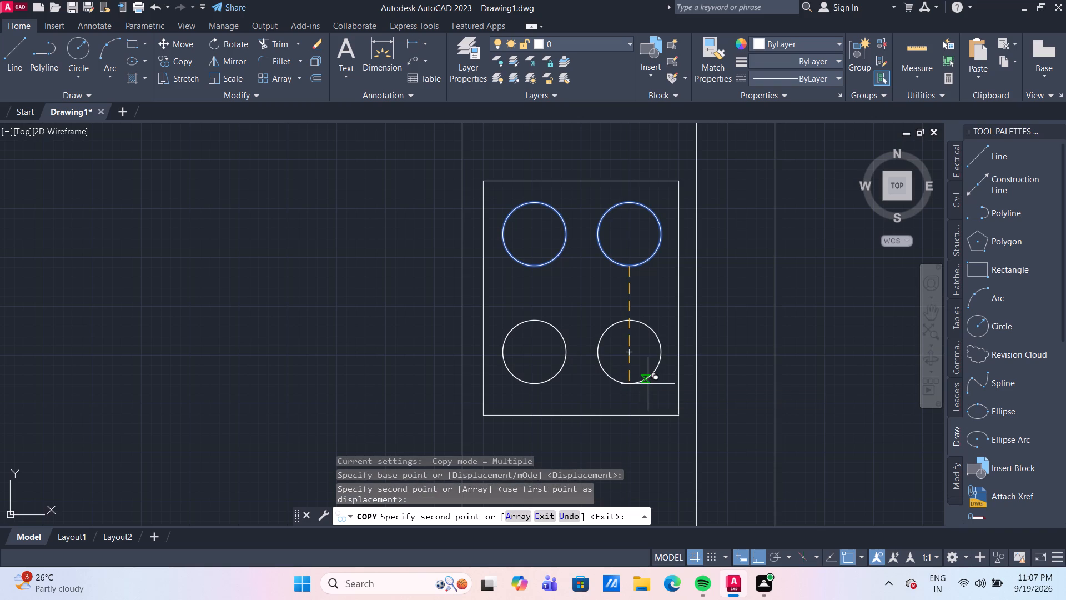
key("Escape")
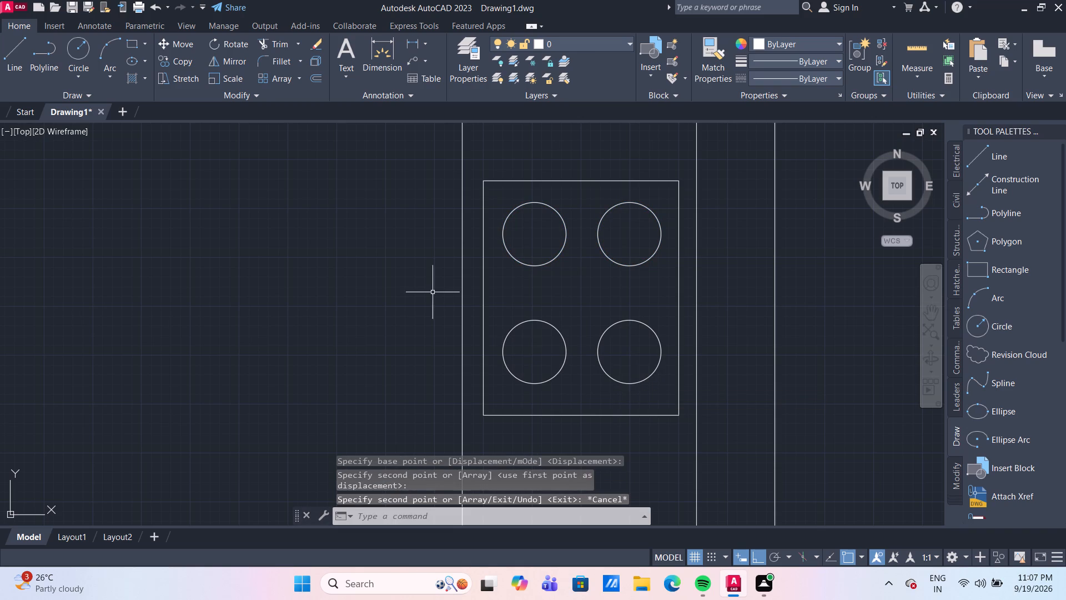
Draw a concentric inner circle of radius 5 at the centre of the upper-left burner.
left_click(82, 45)
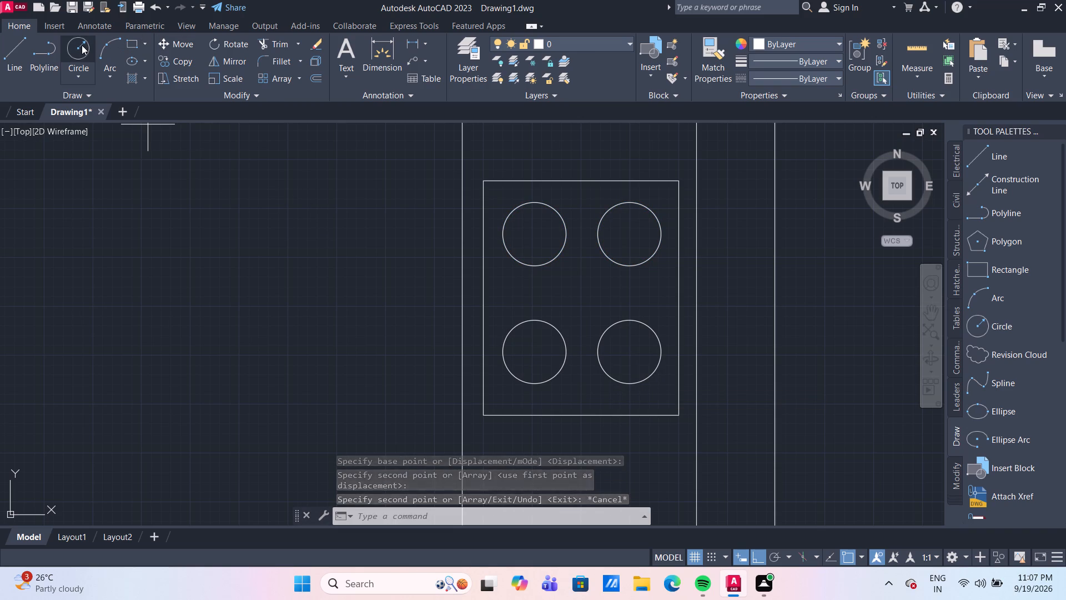
left_click(534, 238)
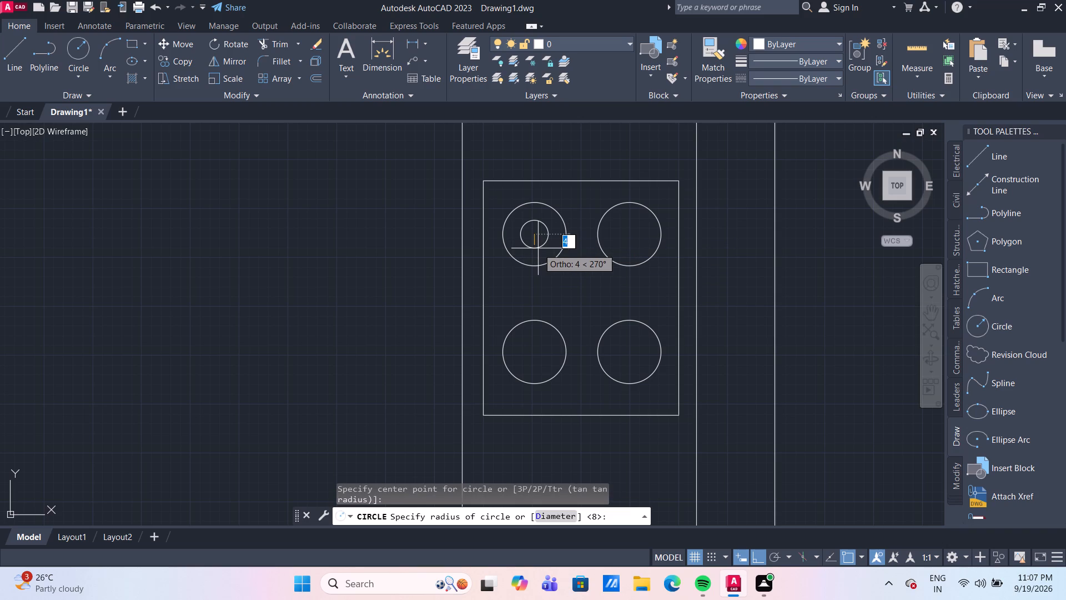
key("5")
key("Return")
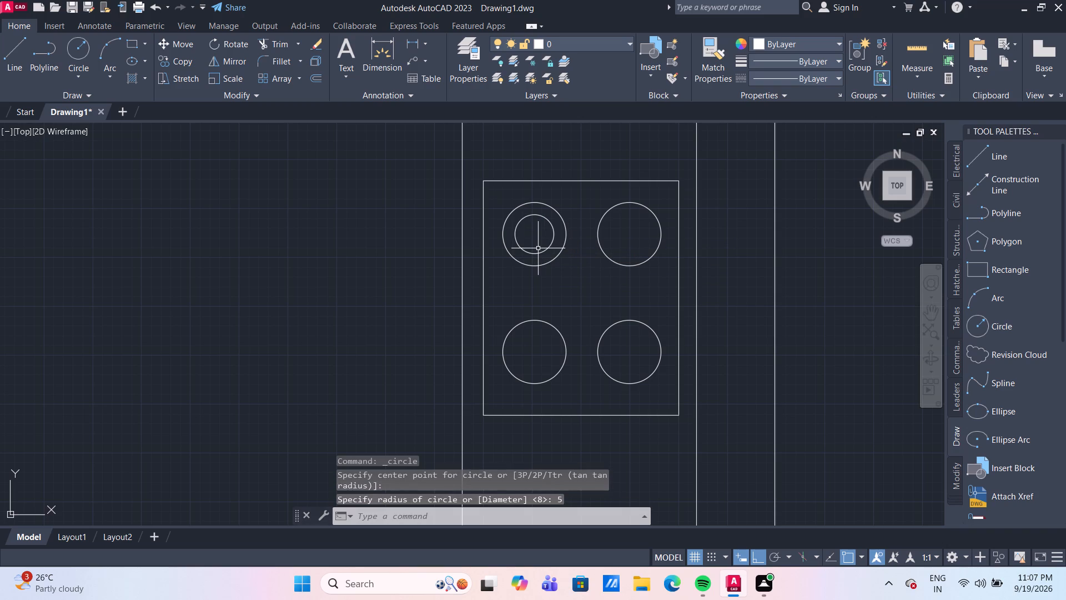
Copy the radius 5 inner circle from the hob's upper-left burner to the centres of the other three burners.
left_click(545, 251)
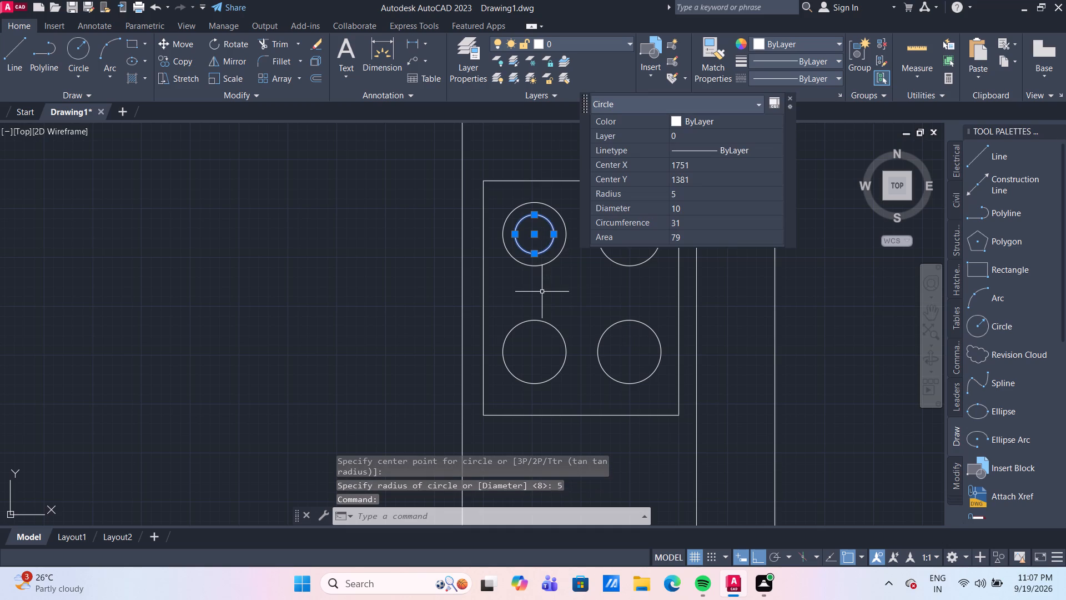
type("CO")
key("Return")
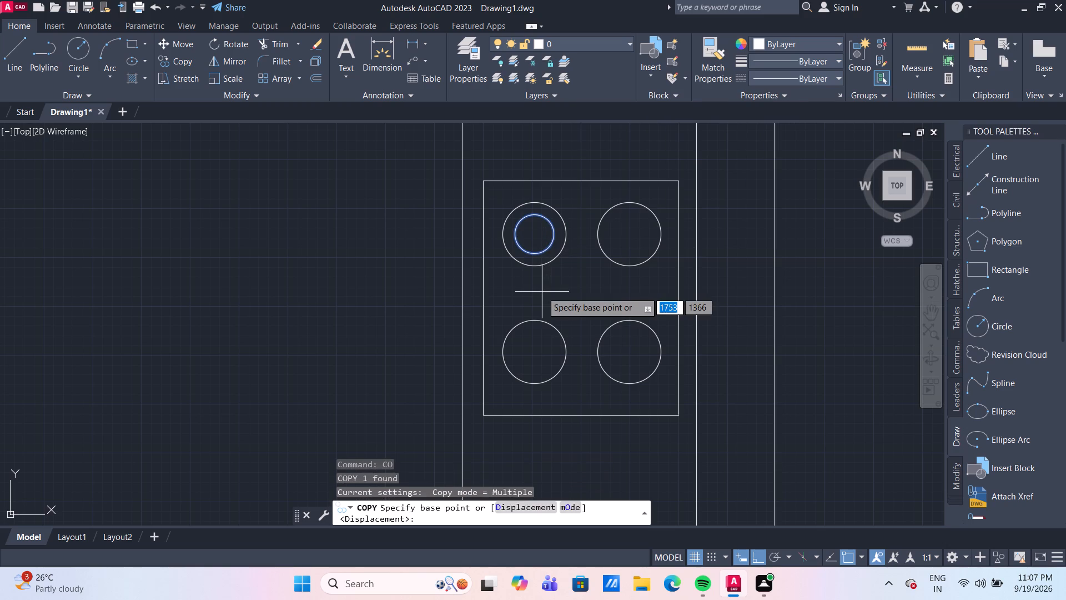
left_click(536, 233)
left_click(628, 236)
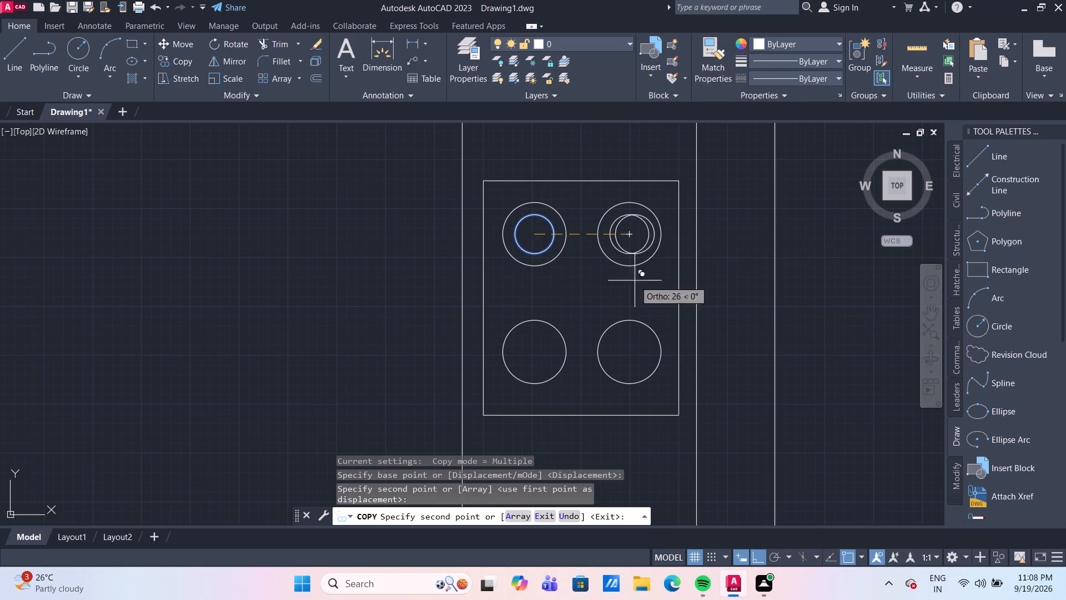
left_click(631, 352)
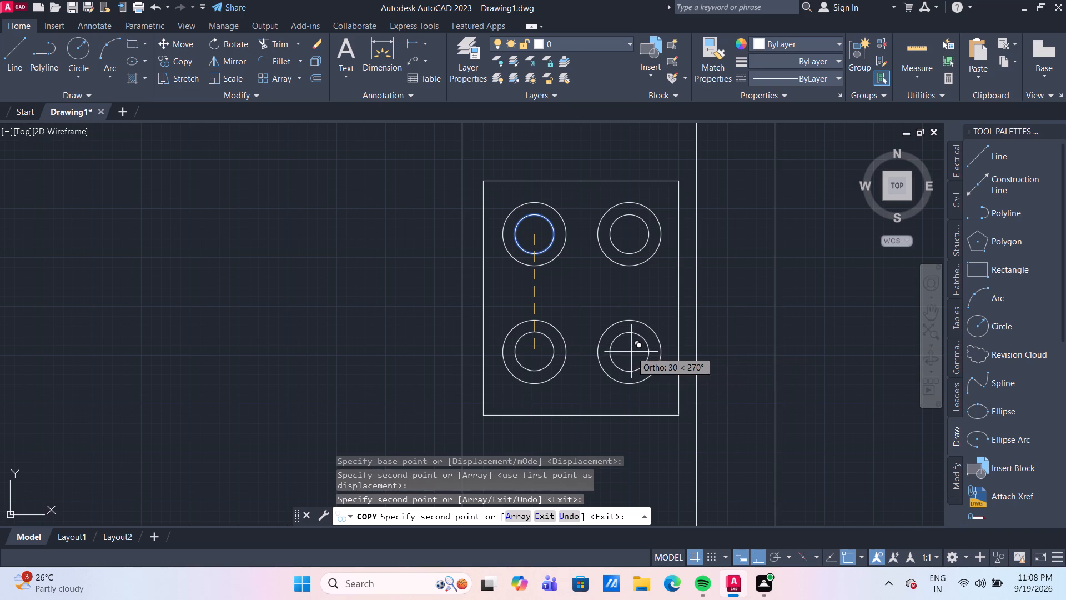
left_click(534, 356)
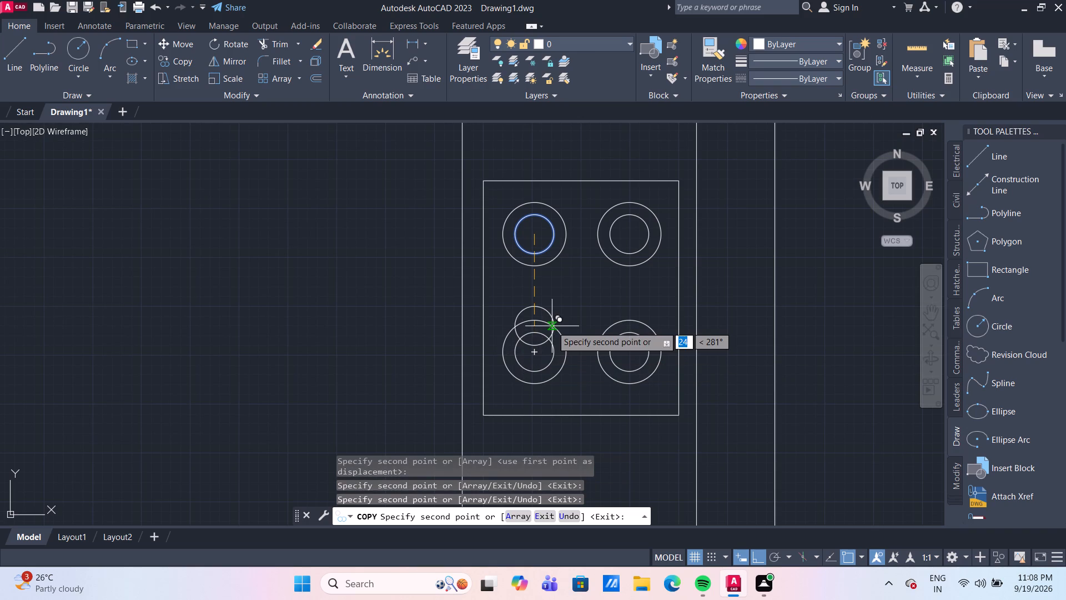
key("Escape")
Draw a 120 by 20 rectangle in the empty space to the right of the house plan.
scroll(561, 317, "down", 2)
scroll(689, 382, "down", 2)
scroll(724, 411, "down", 1)
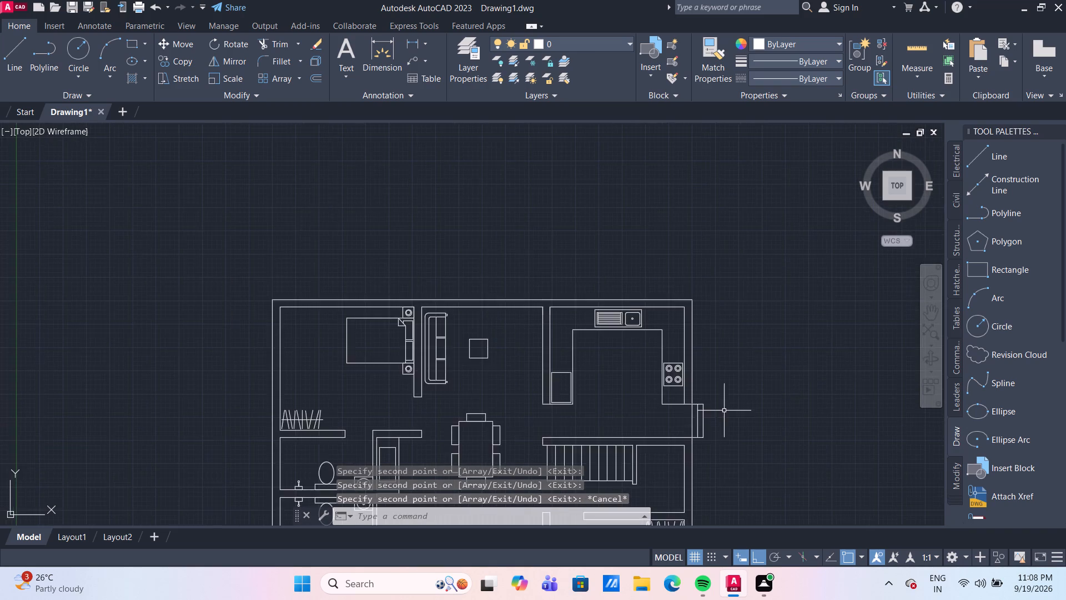
middle_click_drag(724, 411, 668, 299)
scroll(681, 364, "down", 2)
middle_click_drag(682, 370, 666, 296)
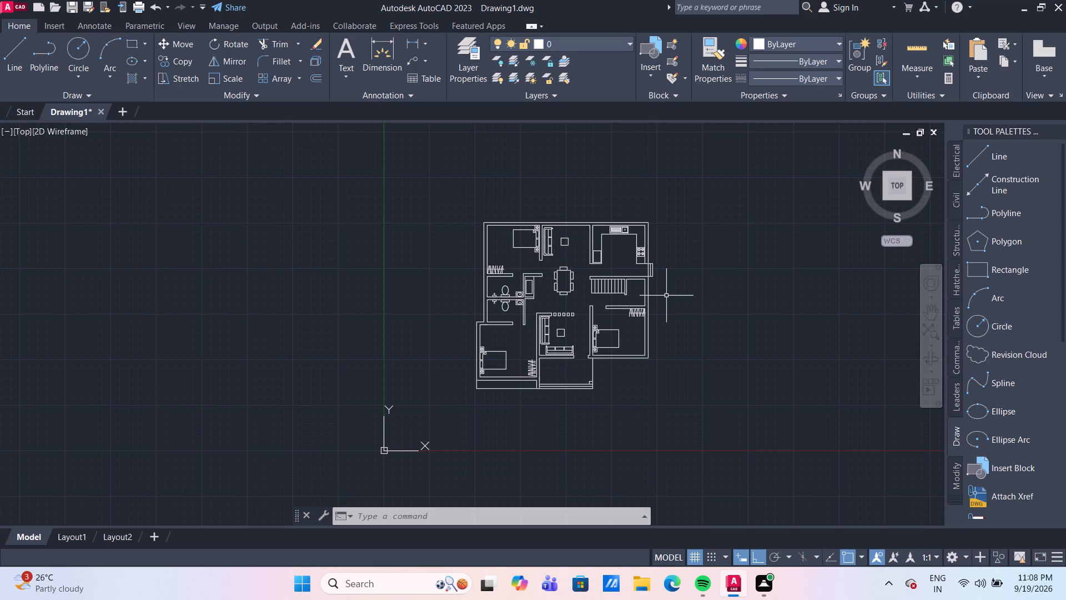
scroll(697, 273, "up", 2)
middle_click_drag(687, 286, 527, 272)
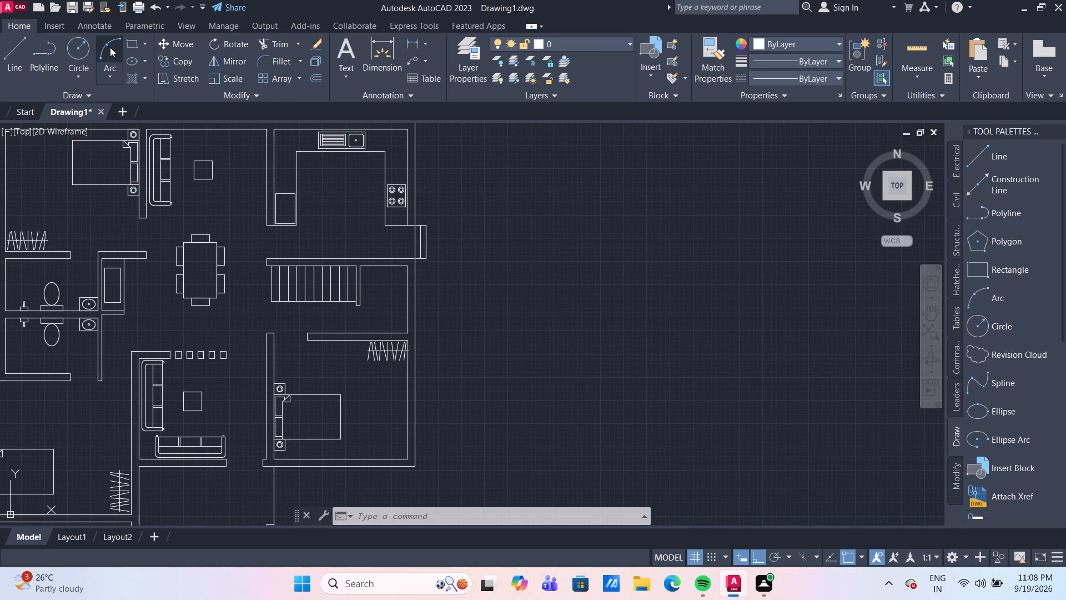
left_click(130, 42)
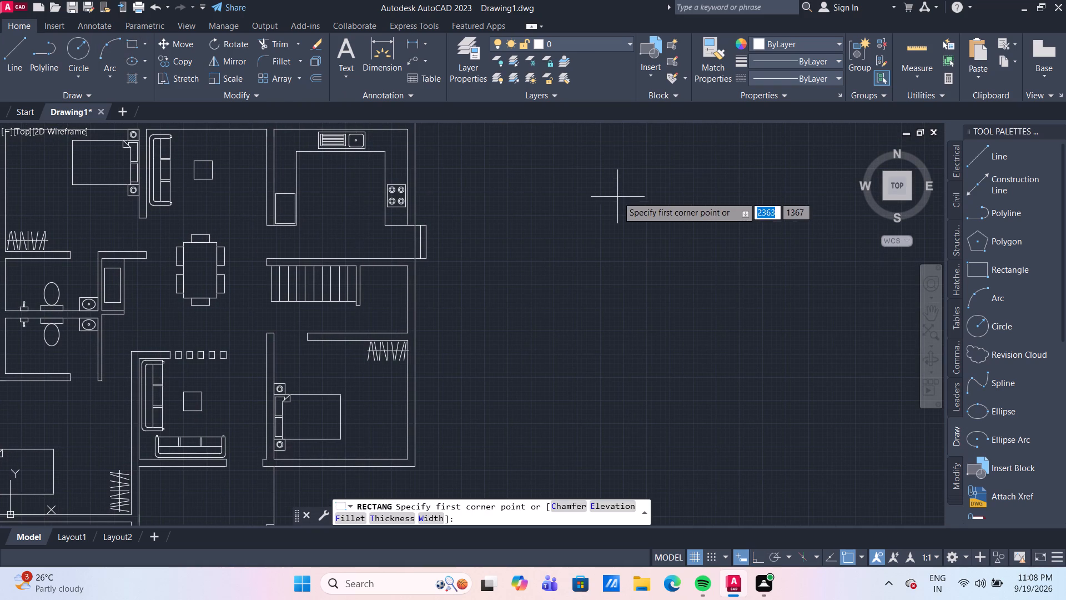
left_click_drag(556, 192, 565, 209)
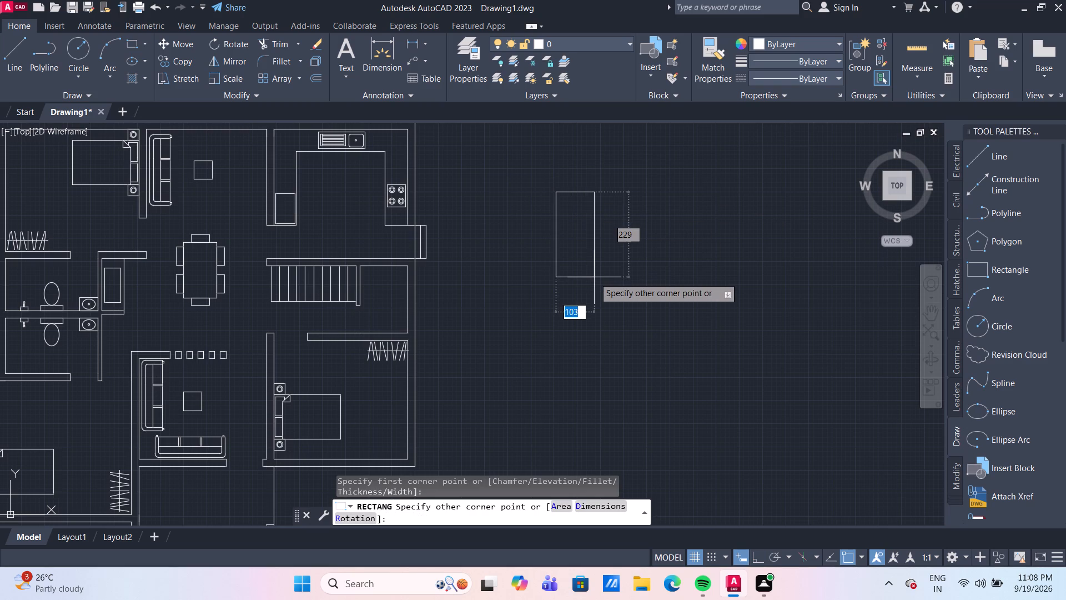
type("12")
key("0")
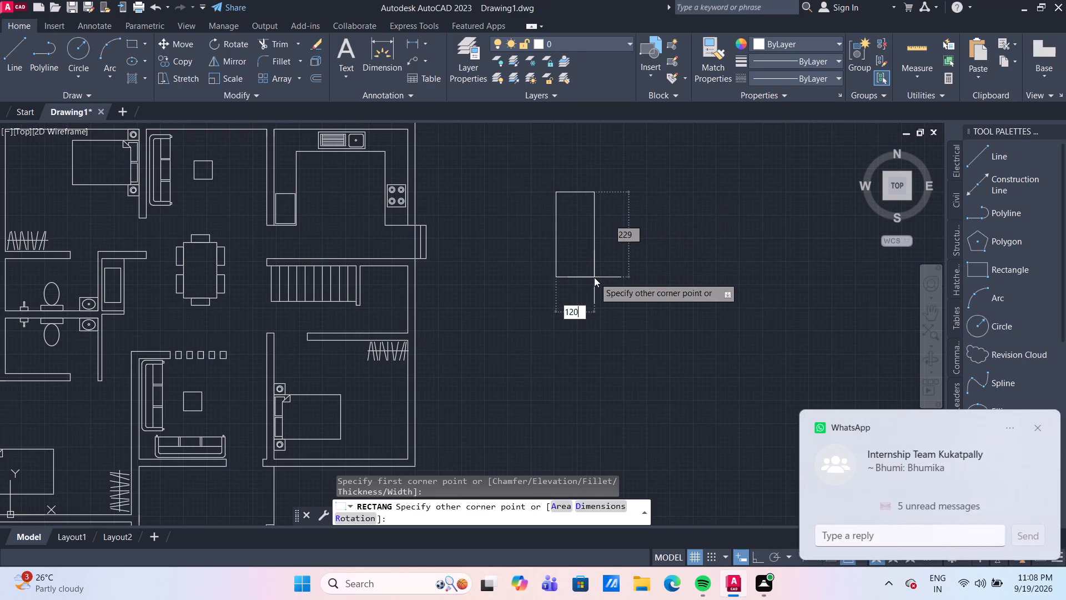
key("Tab")
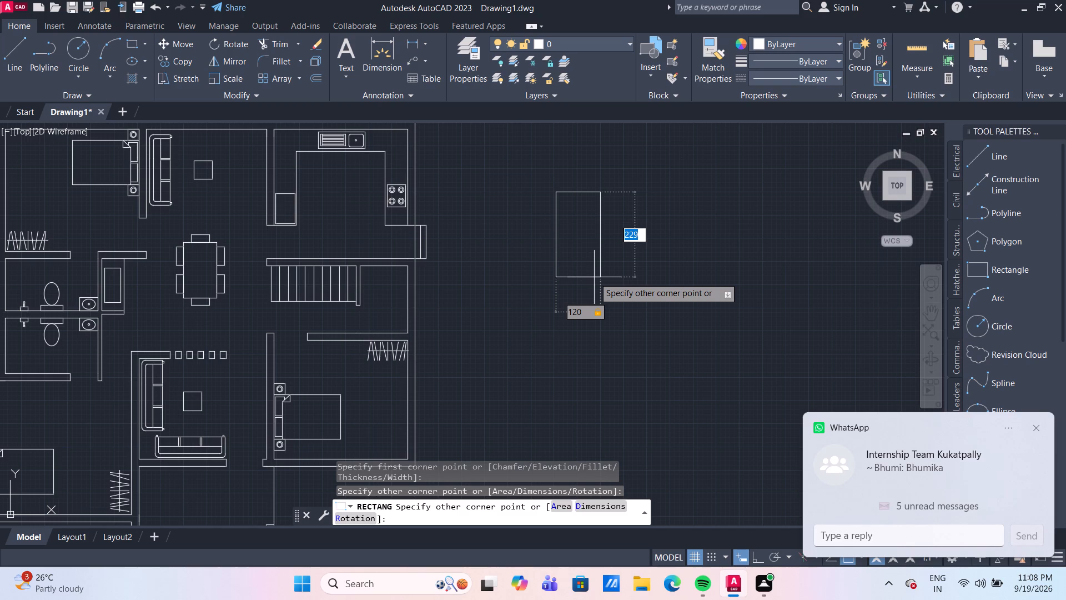
type("20")
key("Return")
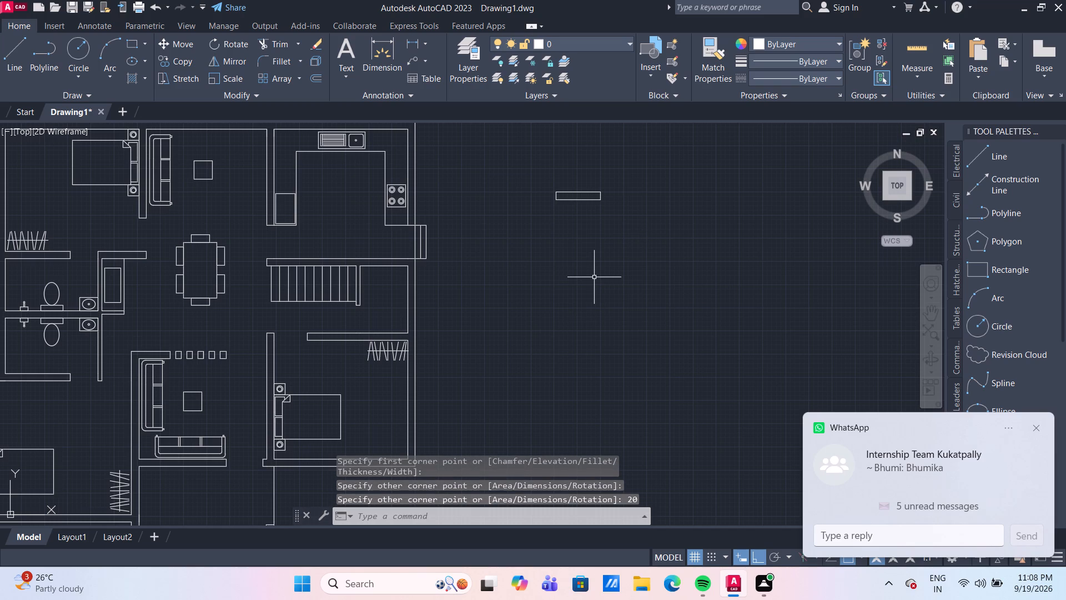
Draw a horizontal line through the 120 by 20 rectangle between the midpoints of its short sides.
scroll(591, 161, "up", 2)
scroll(559, 219, "up", 2)
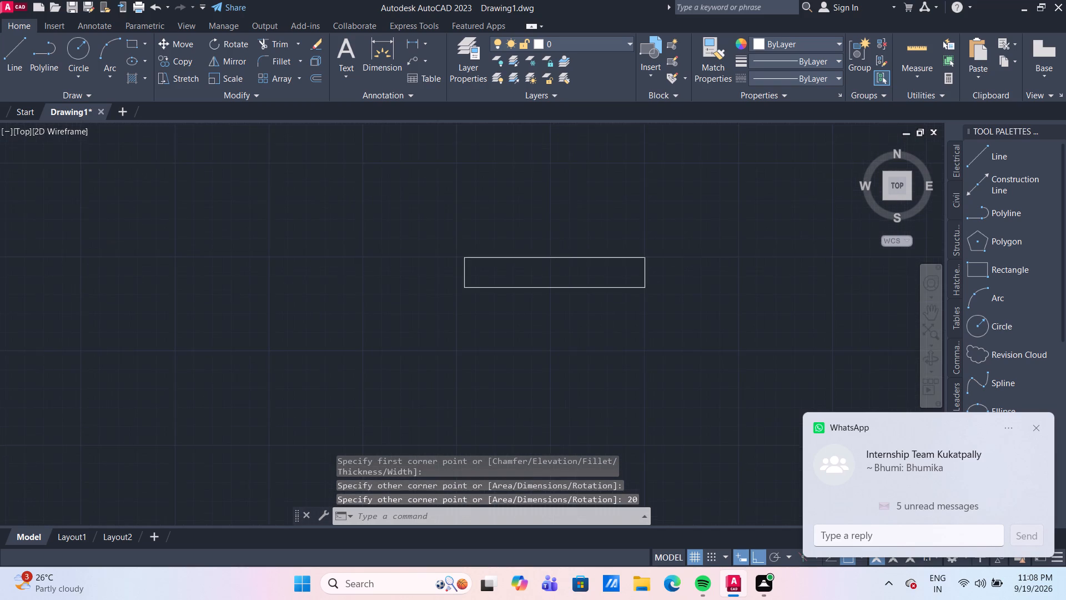
left_click(16, 66)
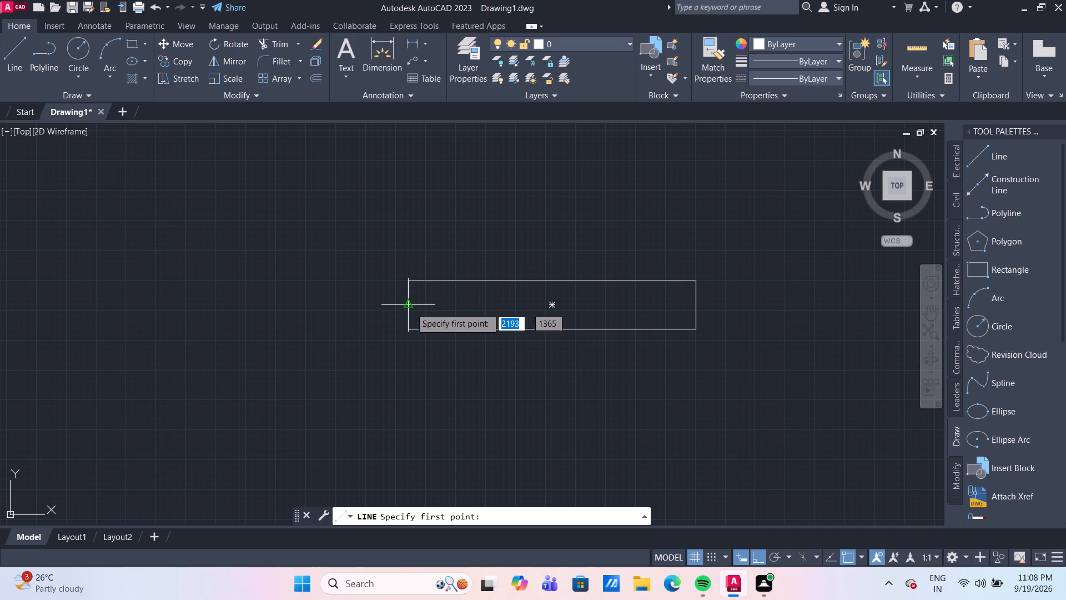
left_click_drag(410, 308, 417, 309)
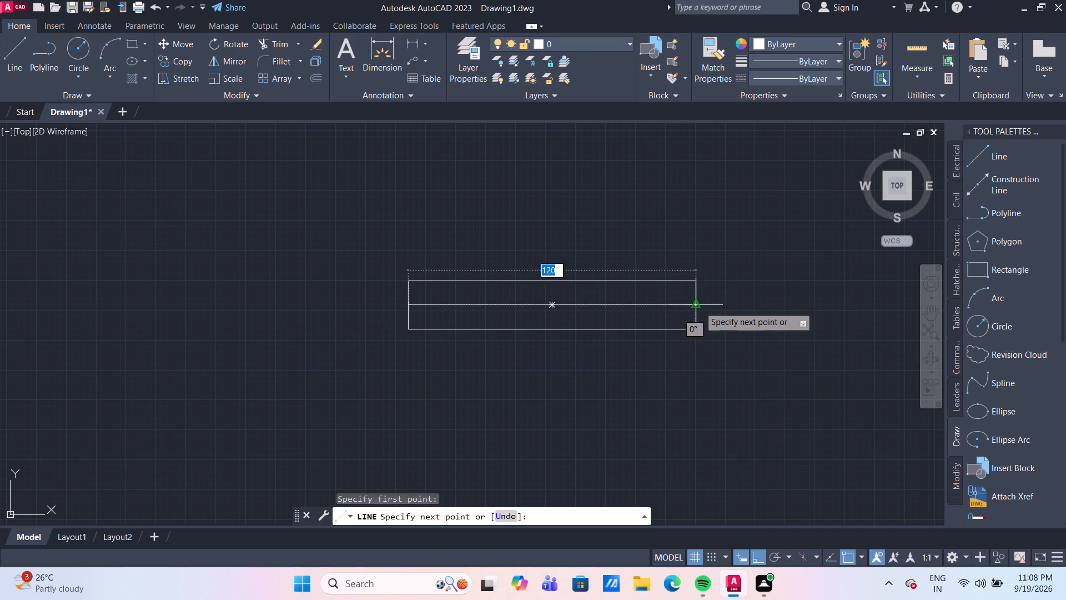
left_click(699, 306)
key("Return")
right_click(698, 307)
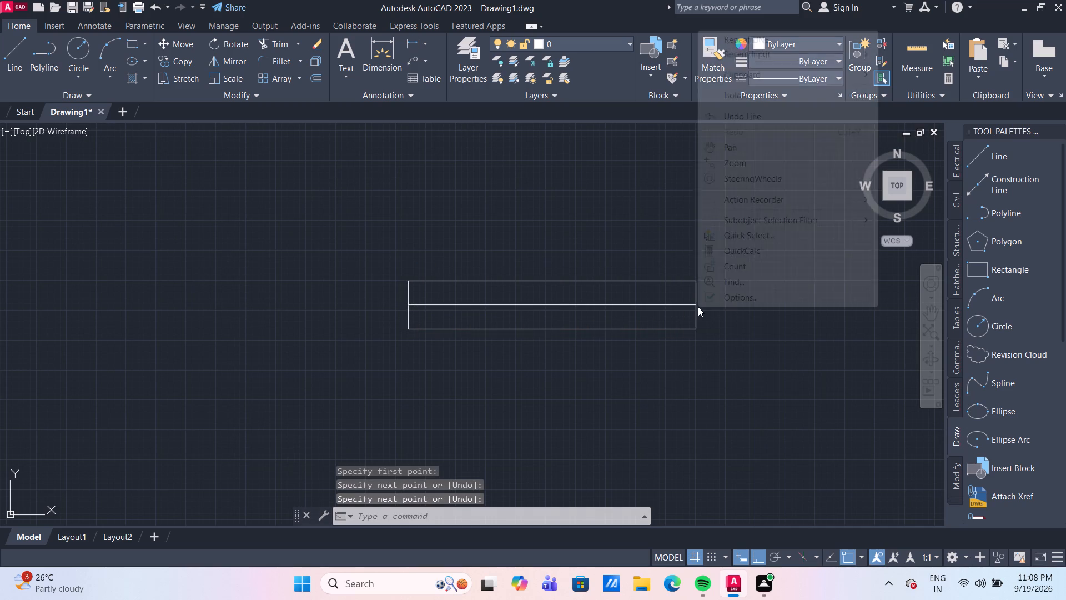
key("Escape")
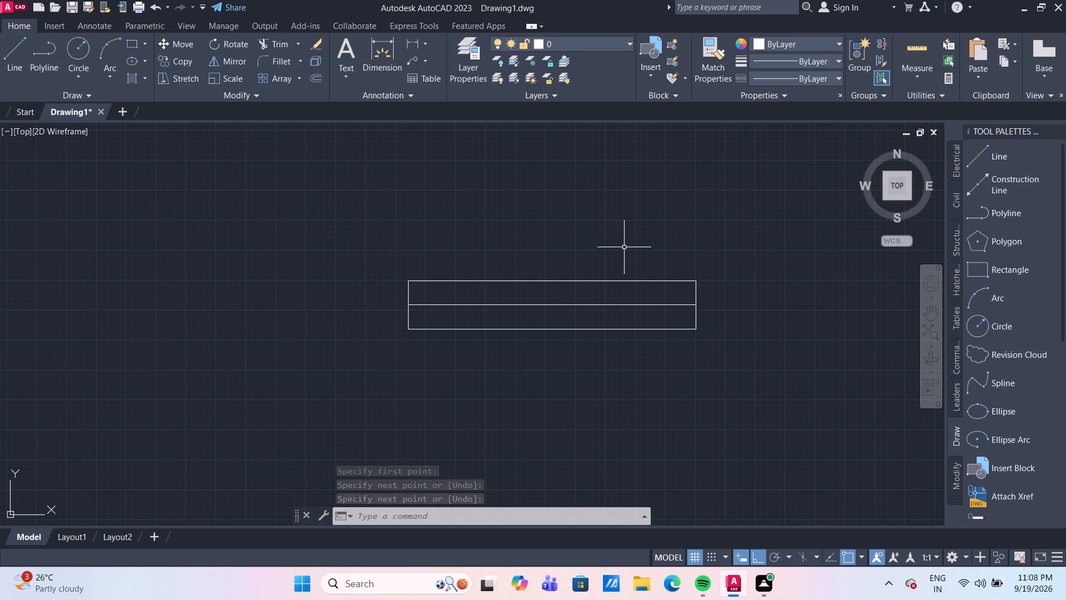
Offset the rectangle's horizontal centre line by 3 both above and below.
key("o")
key("Return")
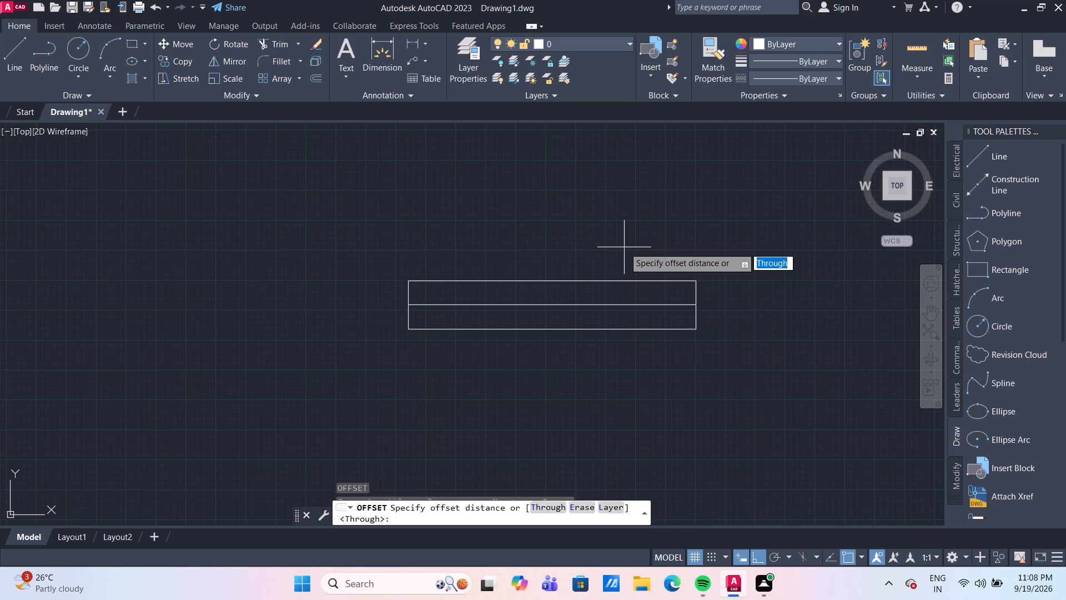
key("Return")
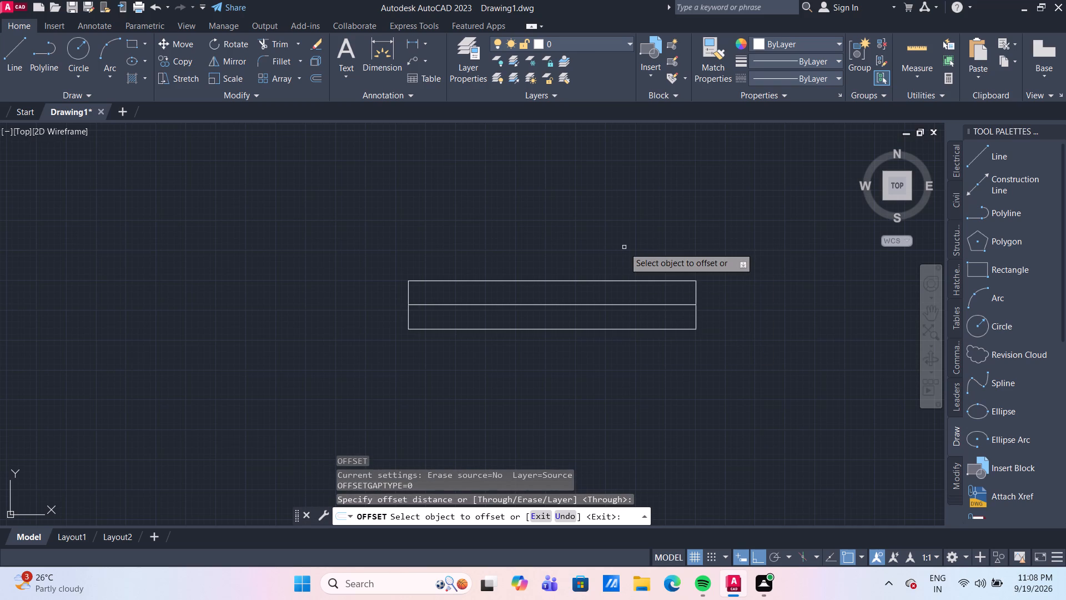
left_click(625, 305)
key("3")
key("Return")
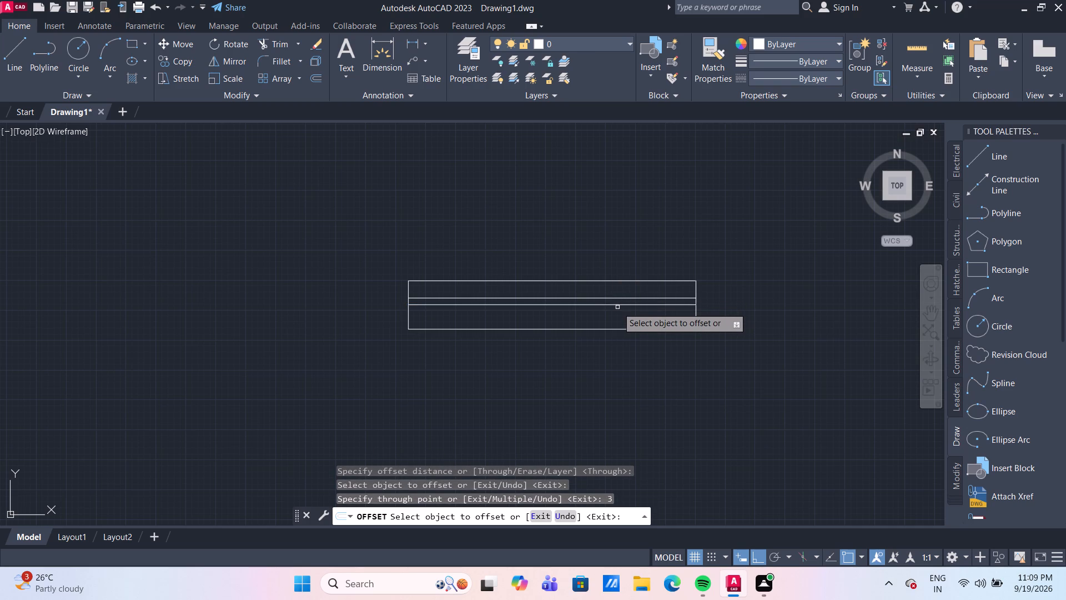
left_click(619, 306)
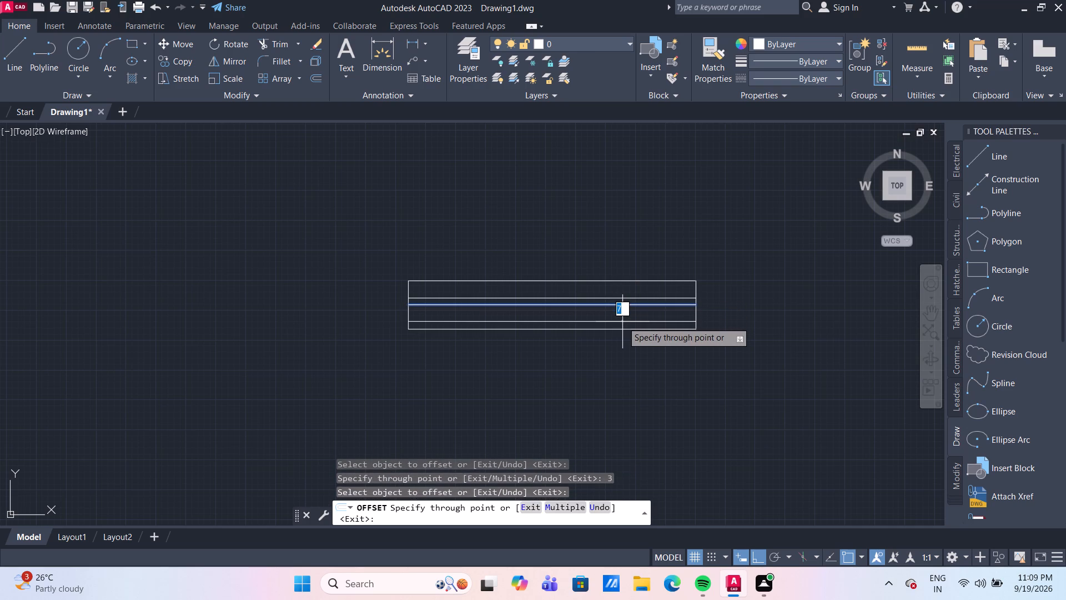
key("3")
key("Return")
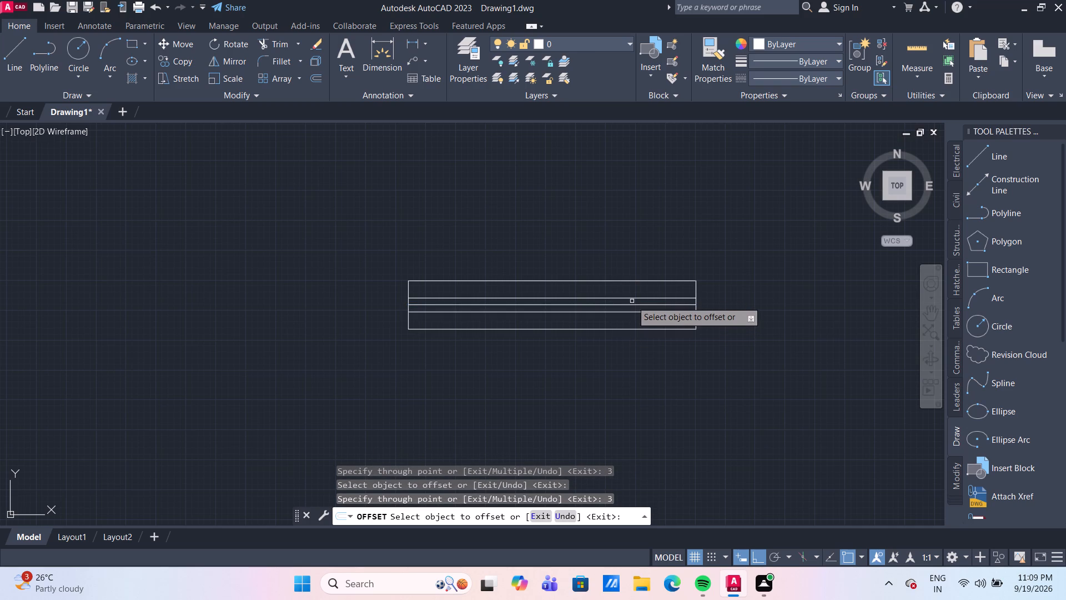
key("Escape")
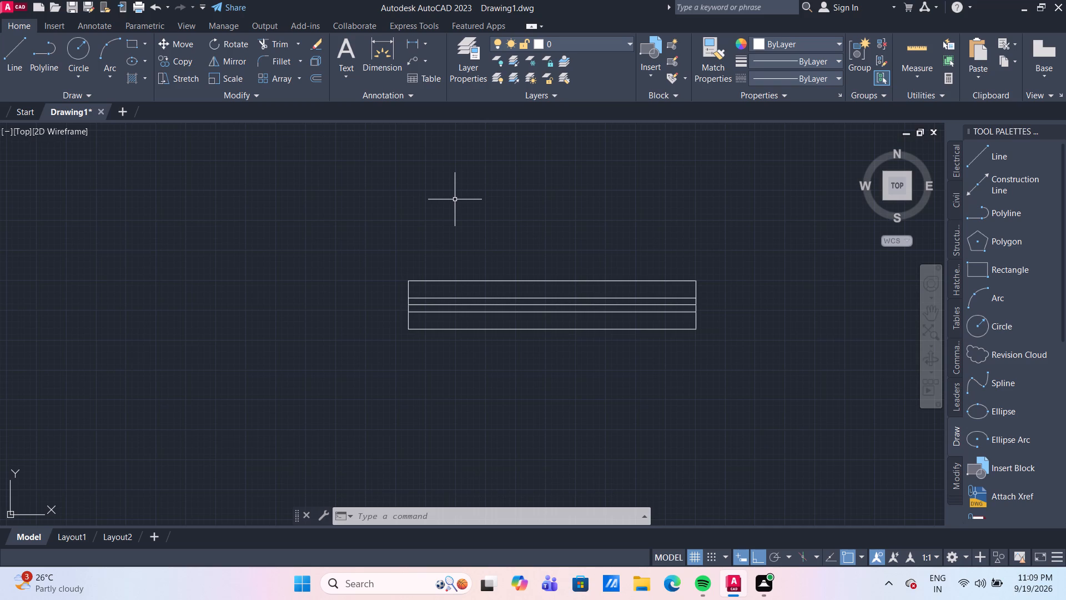
Draw a vertical line across the rectangle between the midpoints of its two long sides.
left_click(22, 48)
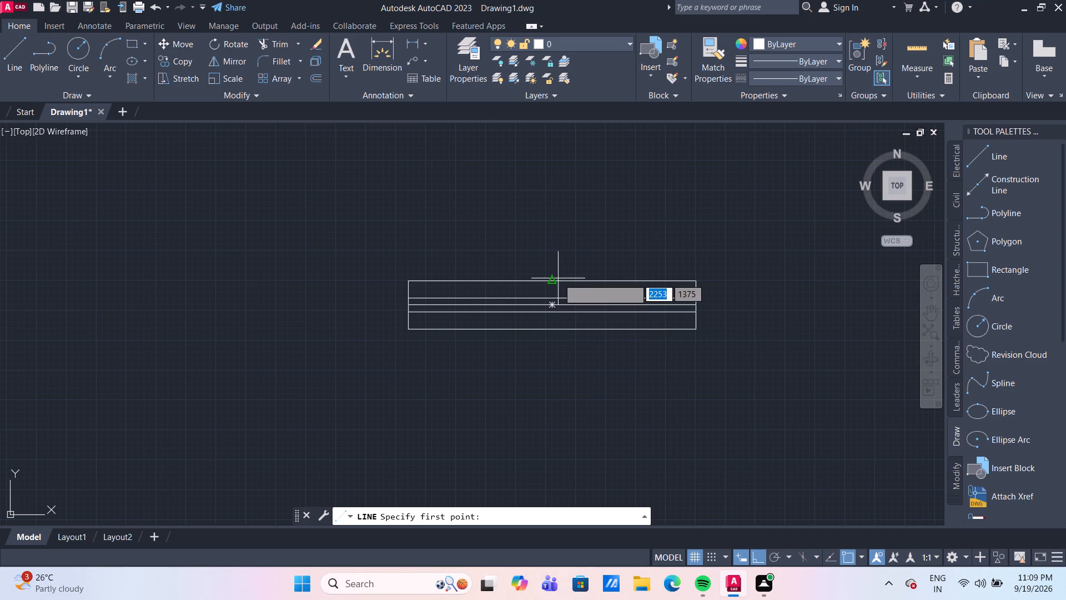
left_click(553, 280)
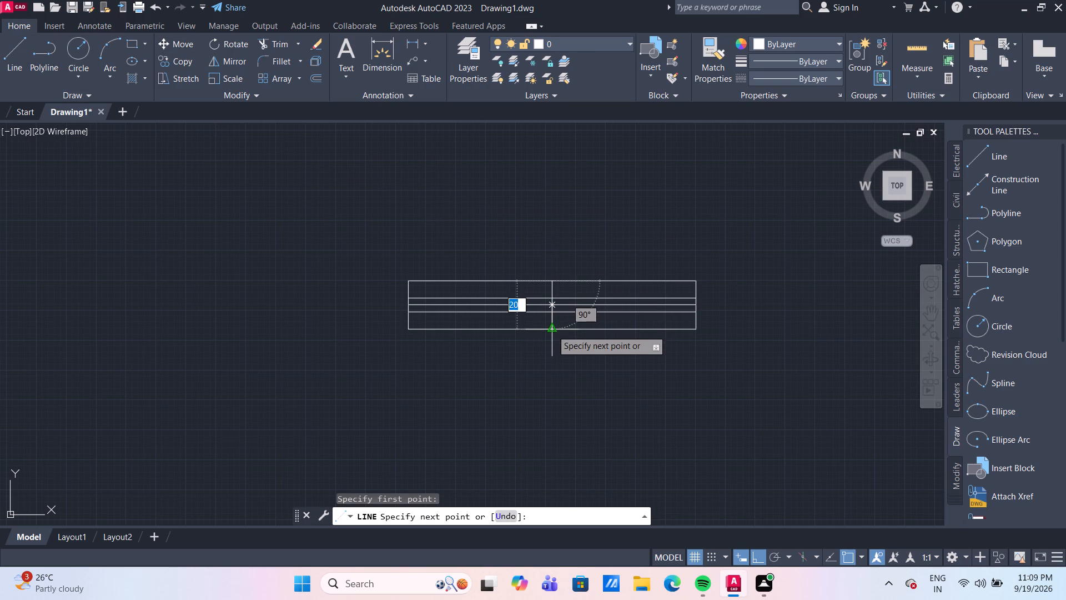
left_click(552, 330)
key("Escape")
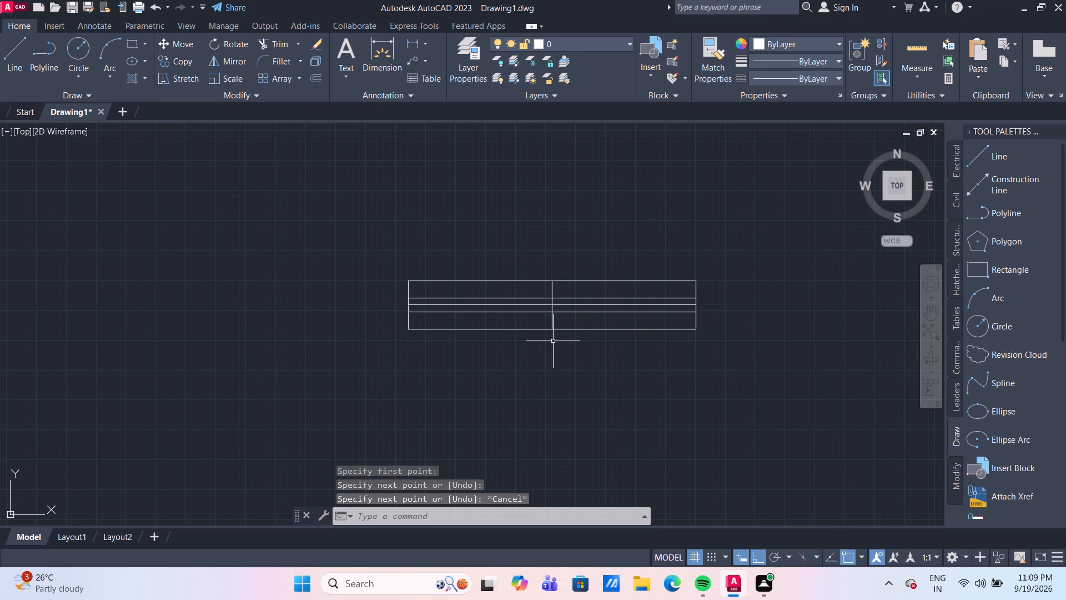
Offset the rectangle's vertical centre line by 20 to both the left and right.
key("o")
key("m")
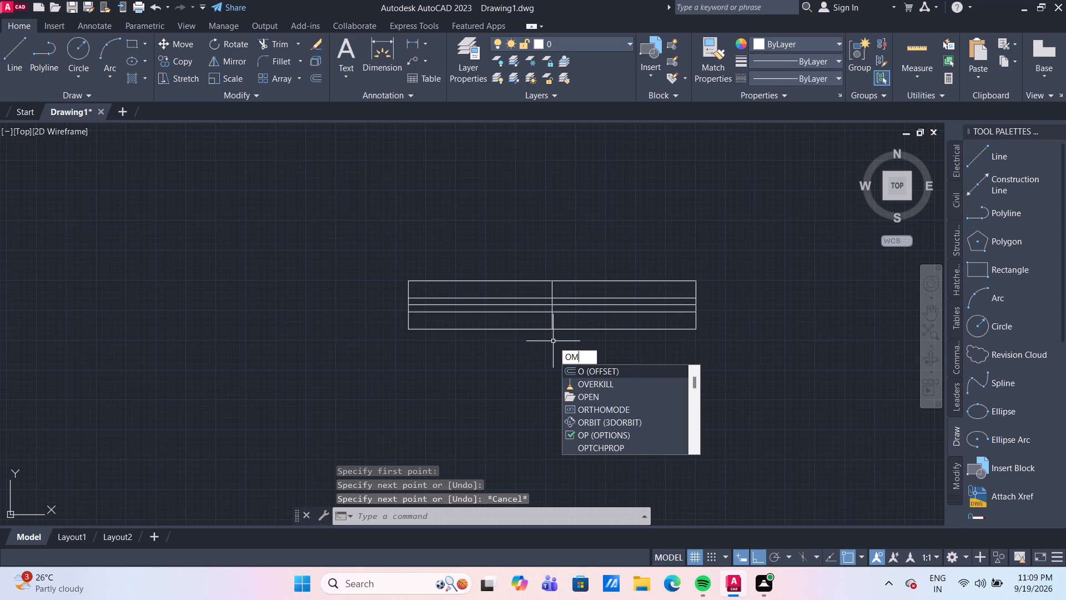
key("BackSpace")
key("Return")
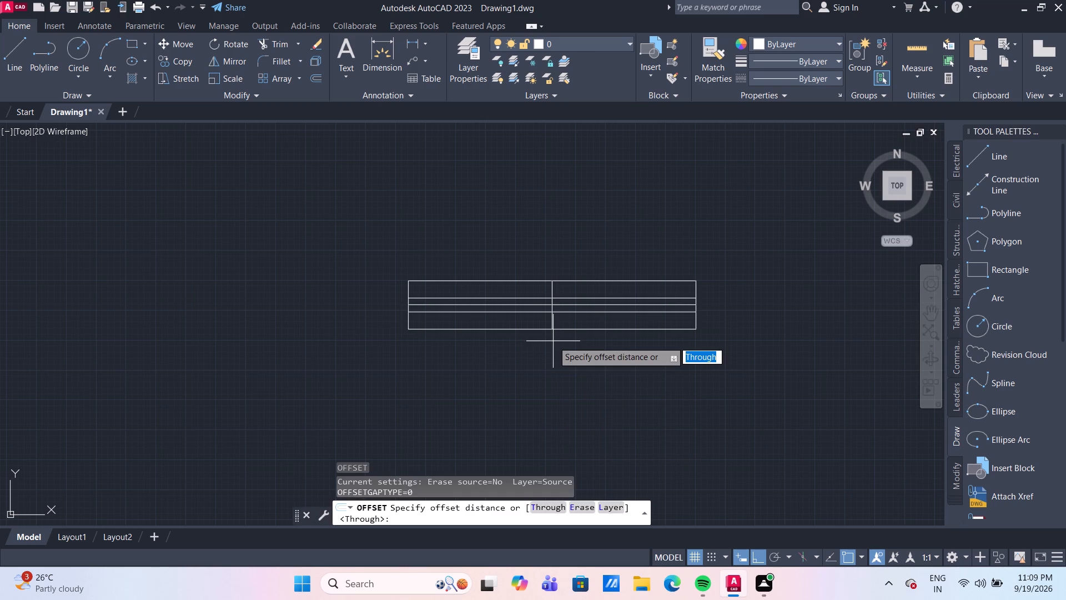
key("Return")
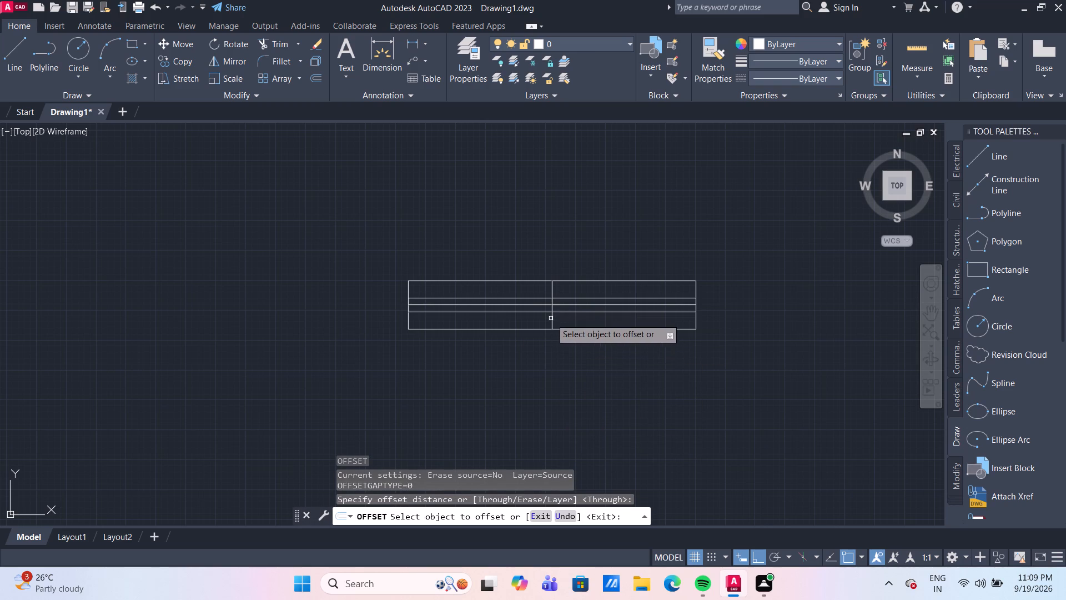
left_click(551, 318)
type("20")
key("Return")
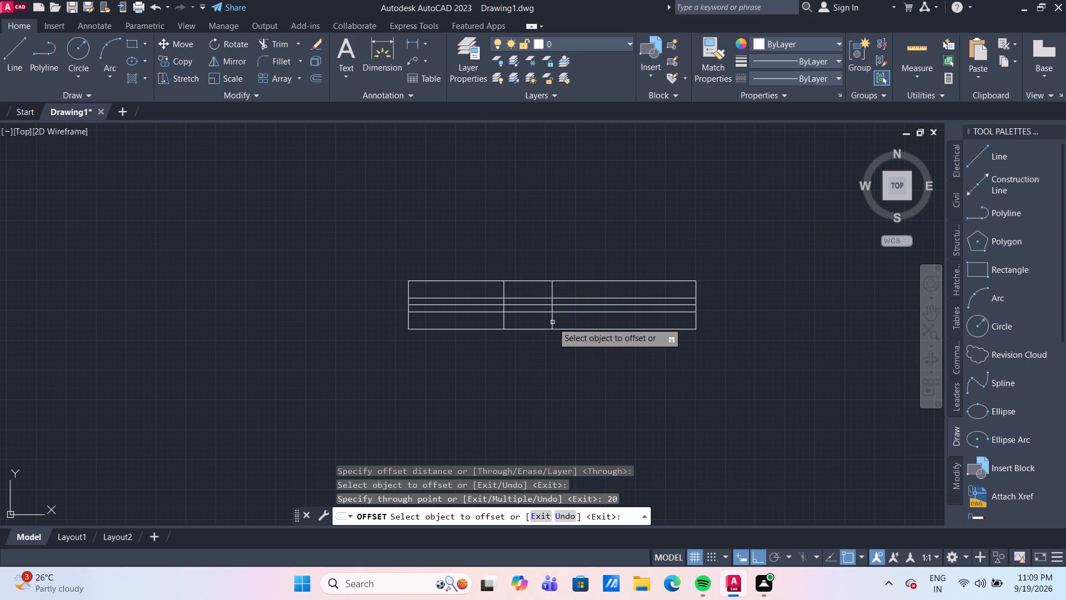
left_click(552, 322)
type("20")
key("Return")
key("Escape")
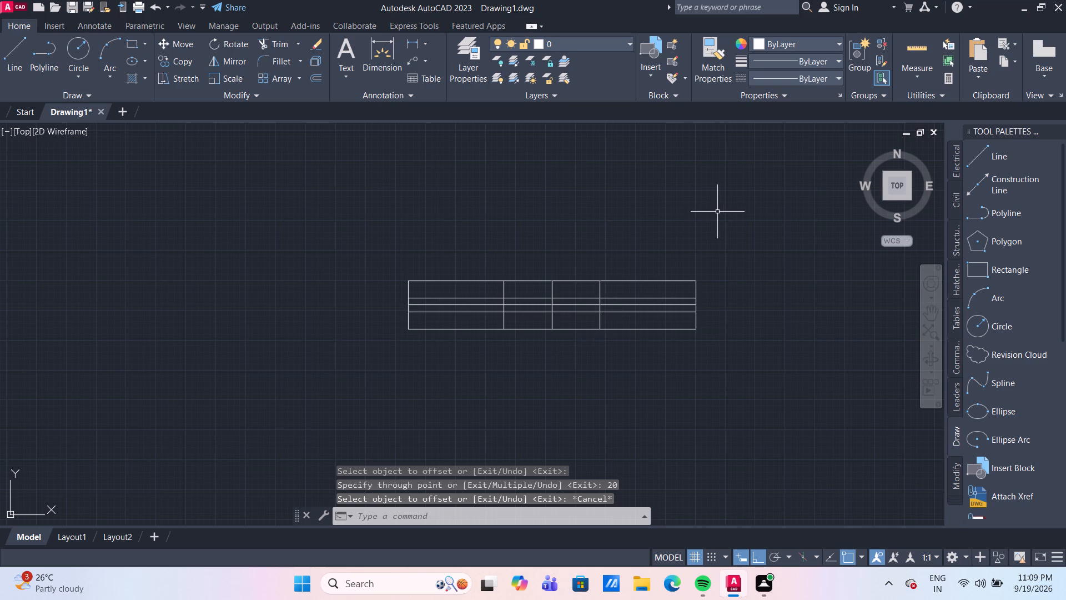
Erase the original vertical centre line in the middle of the rectangle.
left_click(553, 287)
key("Delete")
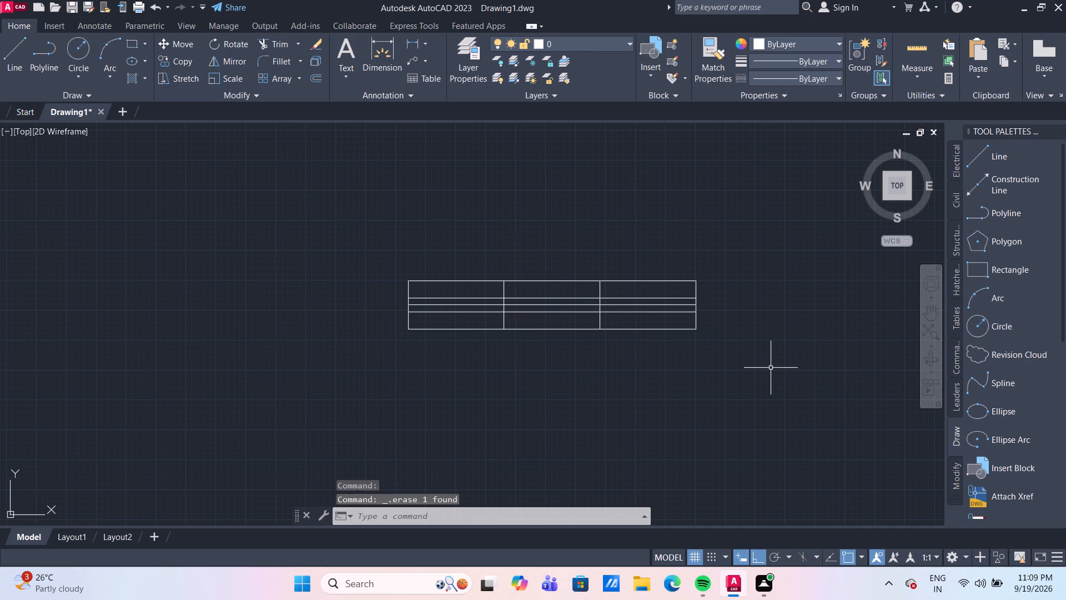
Group all six objects of the 120 by 20 window symbol into a single unnamed group.
left_click_drag(770, 368, 765, 366)
left_click(389, 259)
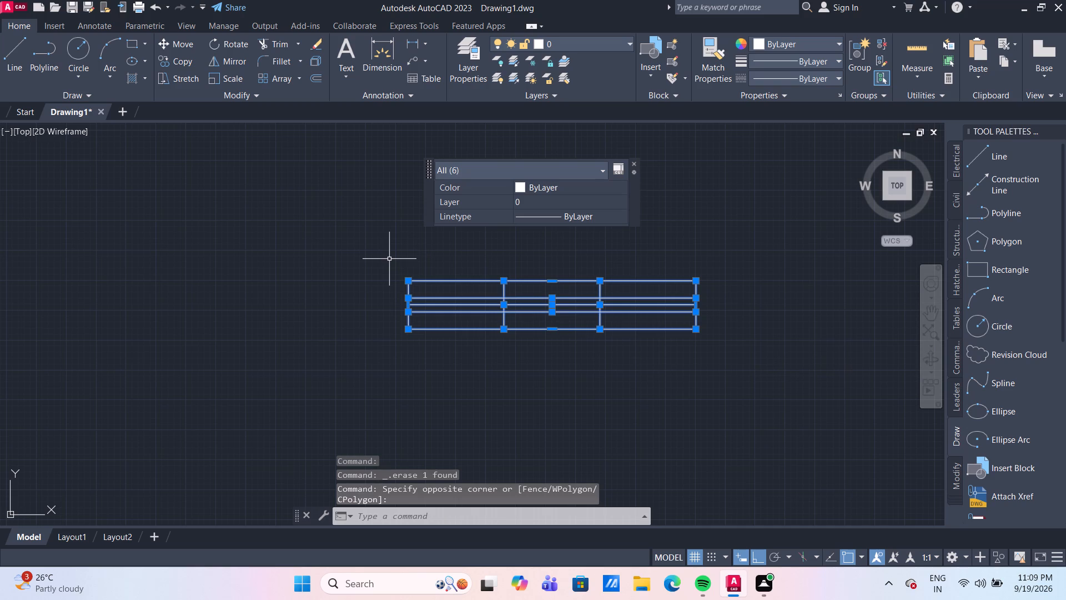
key("g")
key("Return")
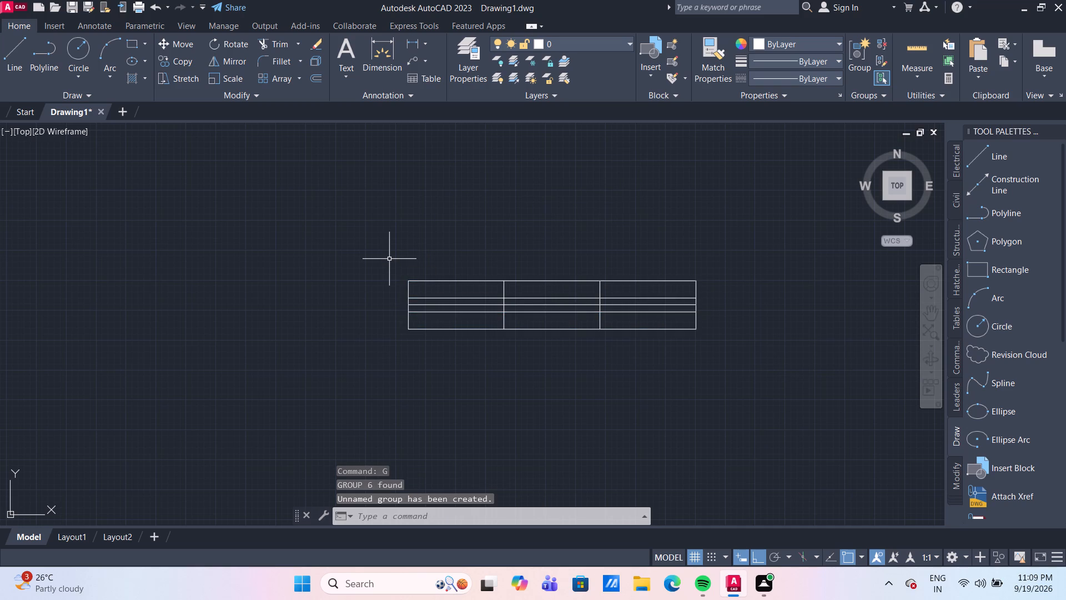
Copy the window group horizontally about 151 units to the left of the original.
left_click(531, 280)
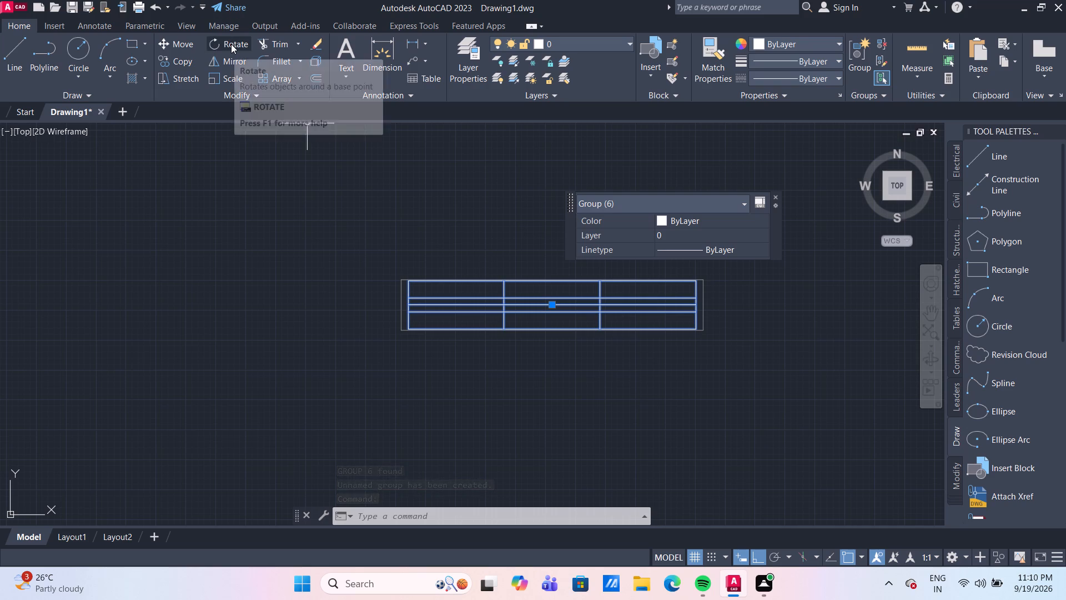
type("CO")
key("Return")
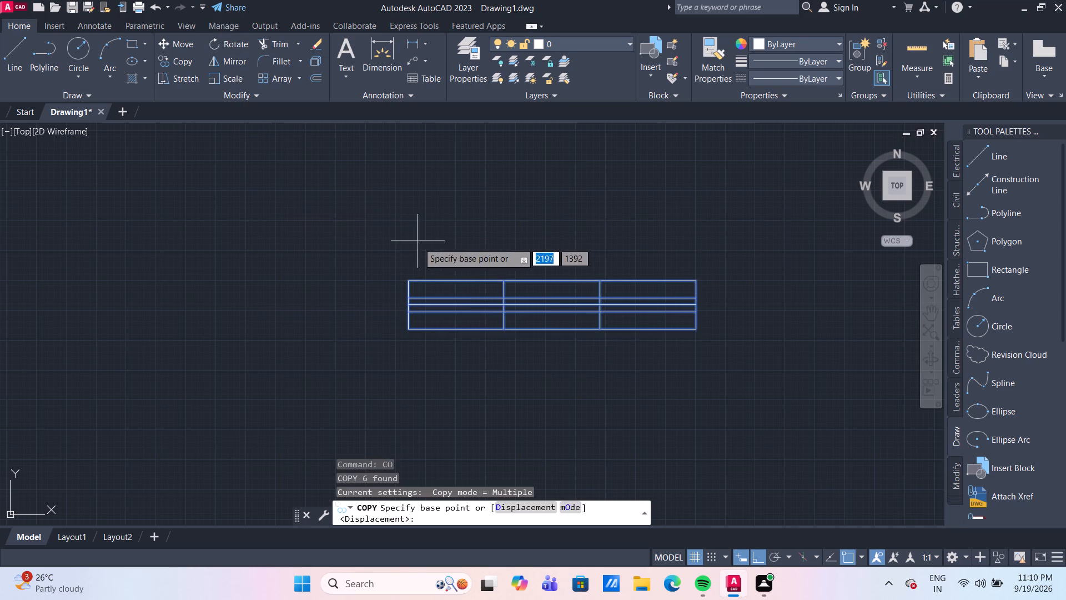
left_click(419, 274)
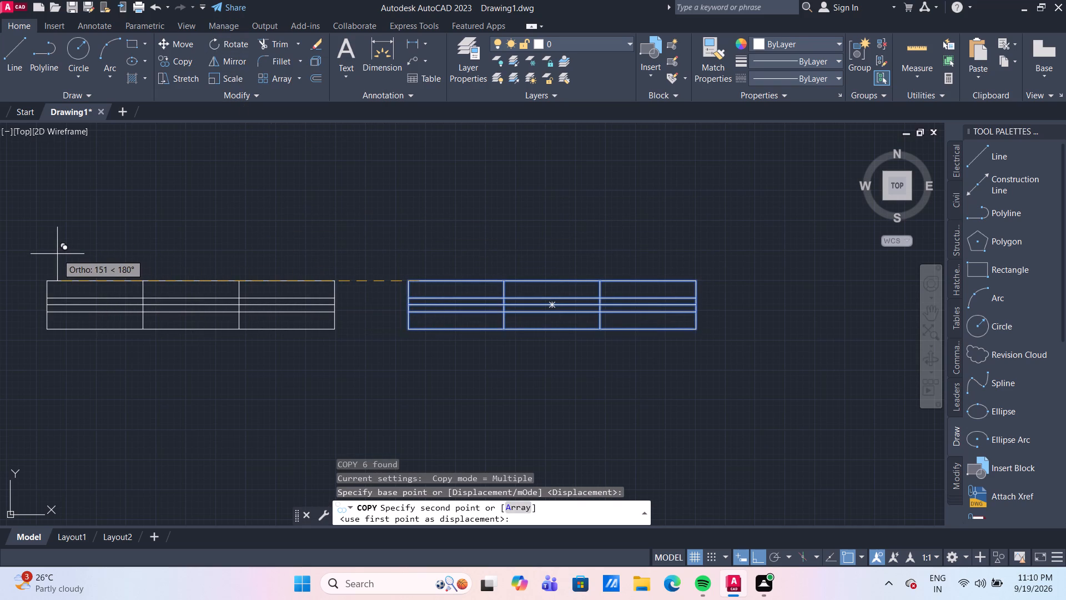
left_click(57, 254)
key("Escape")
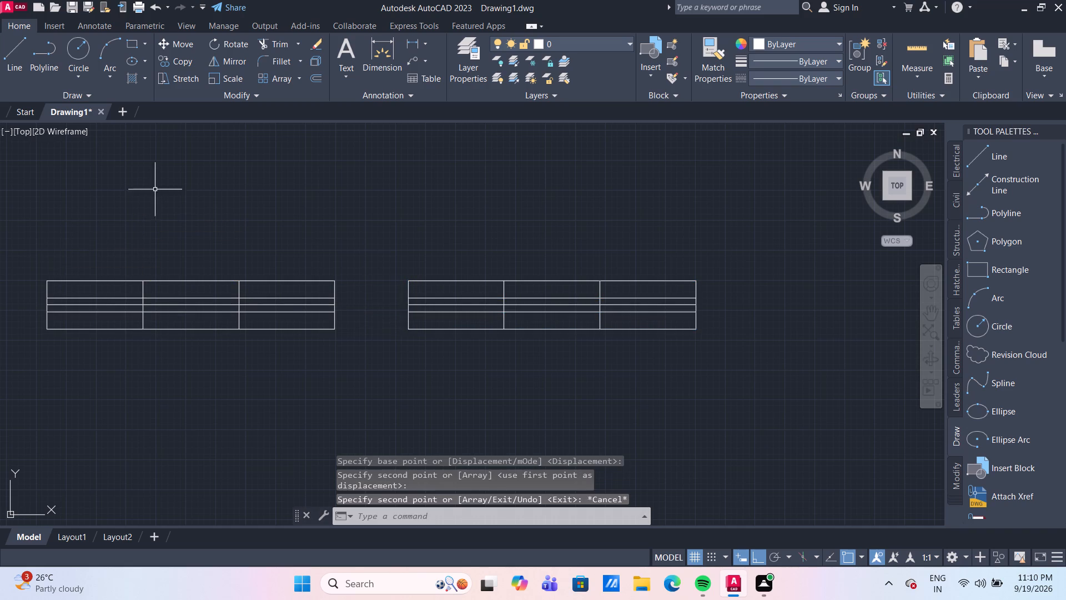
Rotate the copied window group by 270° about its upper-right corner to make a vertical window.
left_click(295, 278)
left_click(288, 300)
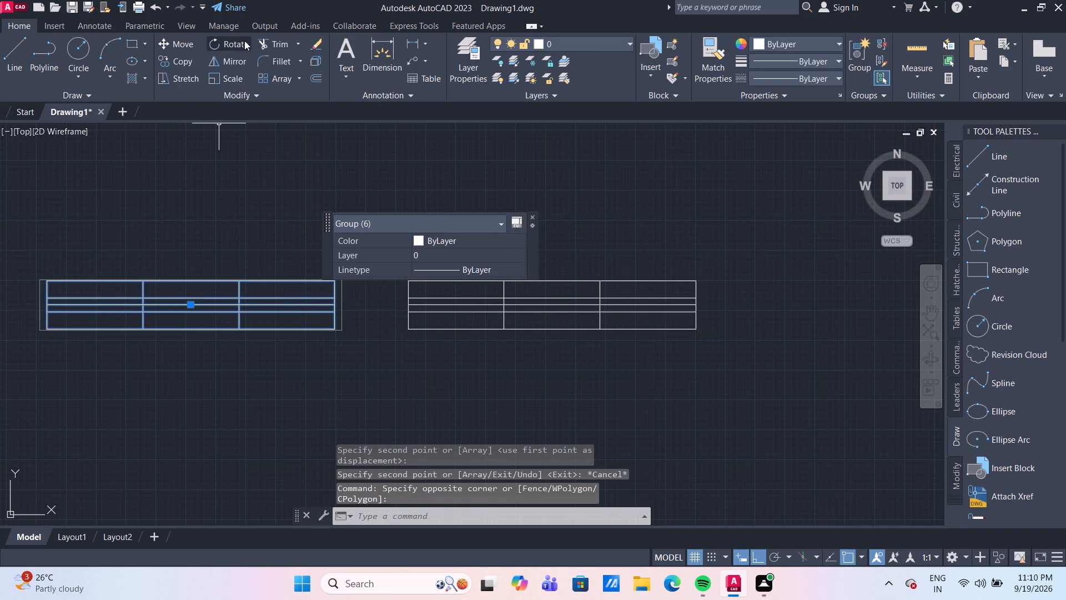
left_click(244, 40)
left_click_drag(333, 286, 332, 299)
left_click(326, 340)
Start copying the horizontal window from its upper-right corner, with Ortho off, and place one in the lower-right bedroom's bottom wall.
scroll(326, 340, "down", 3)
middle_click_drag(330, 346, 402, 322)
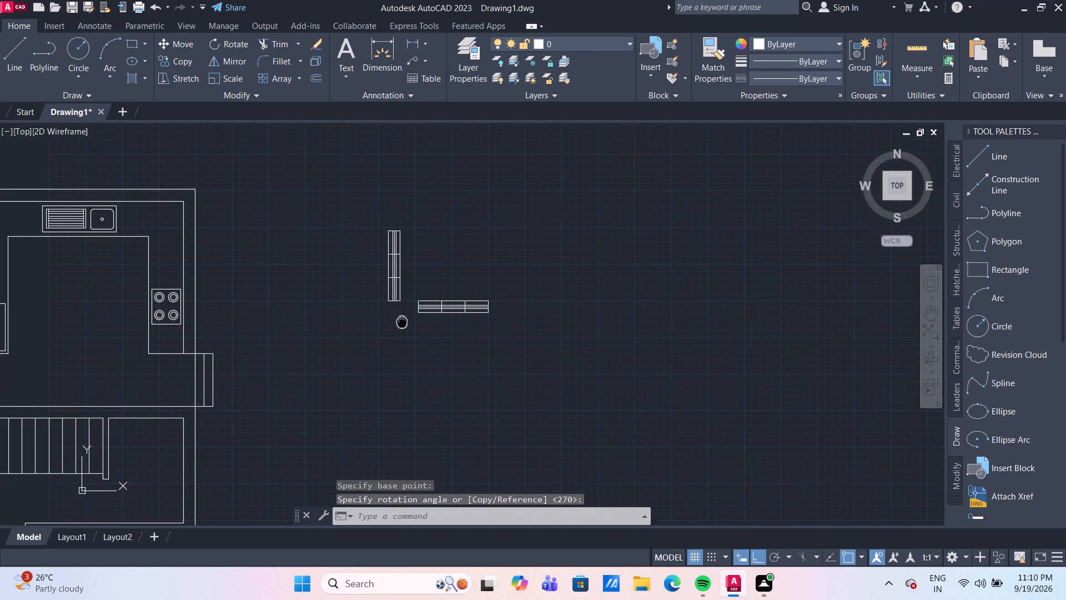
middle_click_drag(402, 322, 403, 321)
scroll(366, 336, "up", 1)
middle_click_drag(366, 336, 390, 323)
left_click_drag(613, 306, 601, 293)
left_click(467, 237)
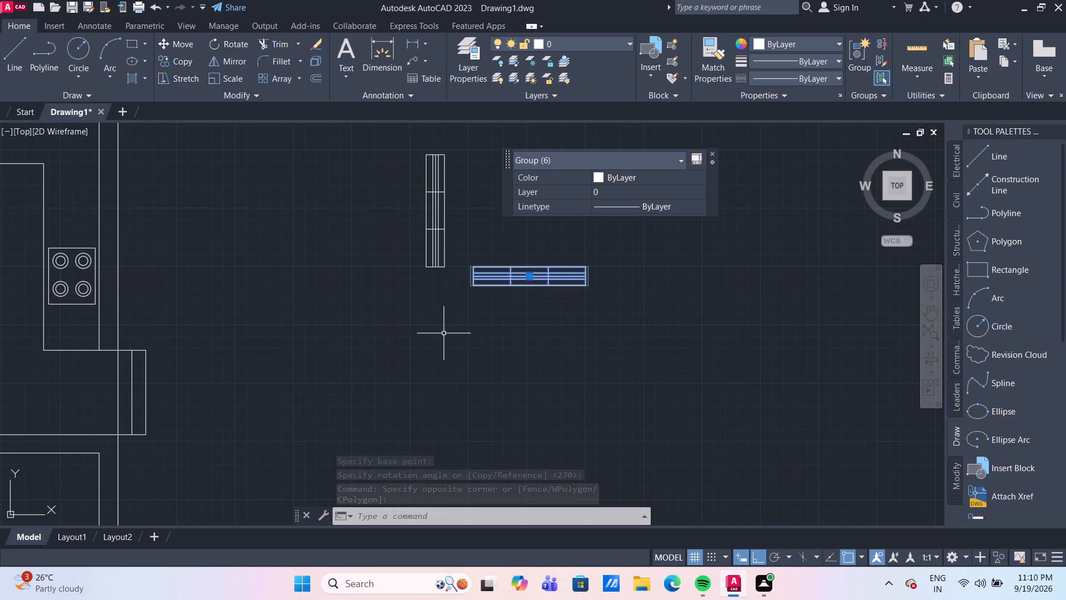
key("c")
key("o")
key("Return")
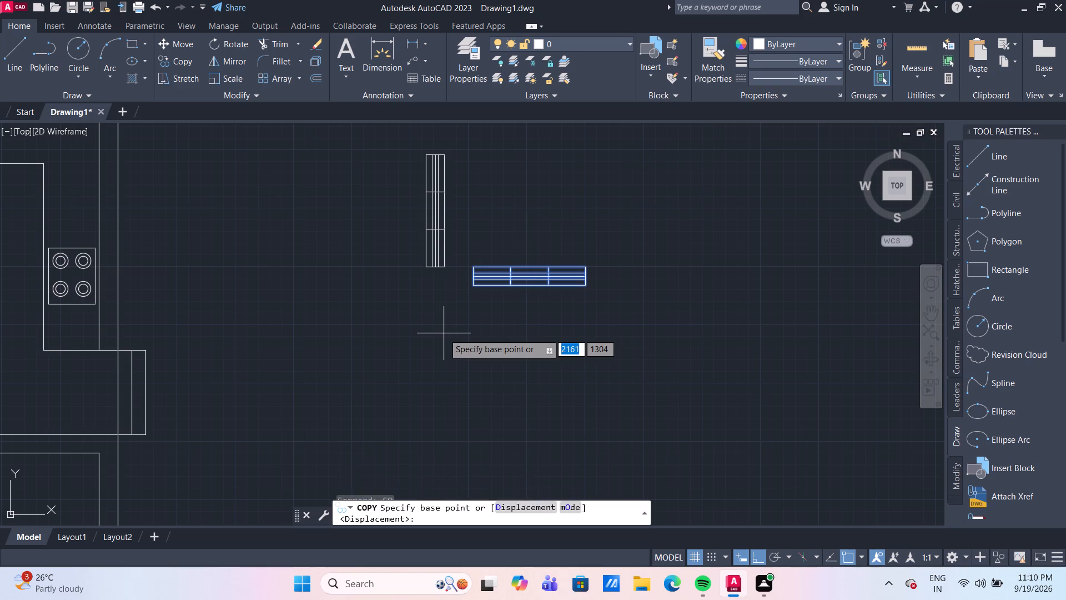
left_click(586, 263)
scroll(435, 348, "down", 1)
middle_click_drag(434, 348, 544, 173)
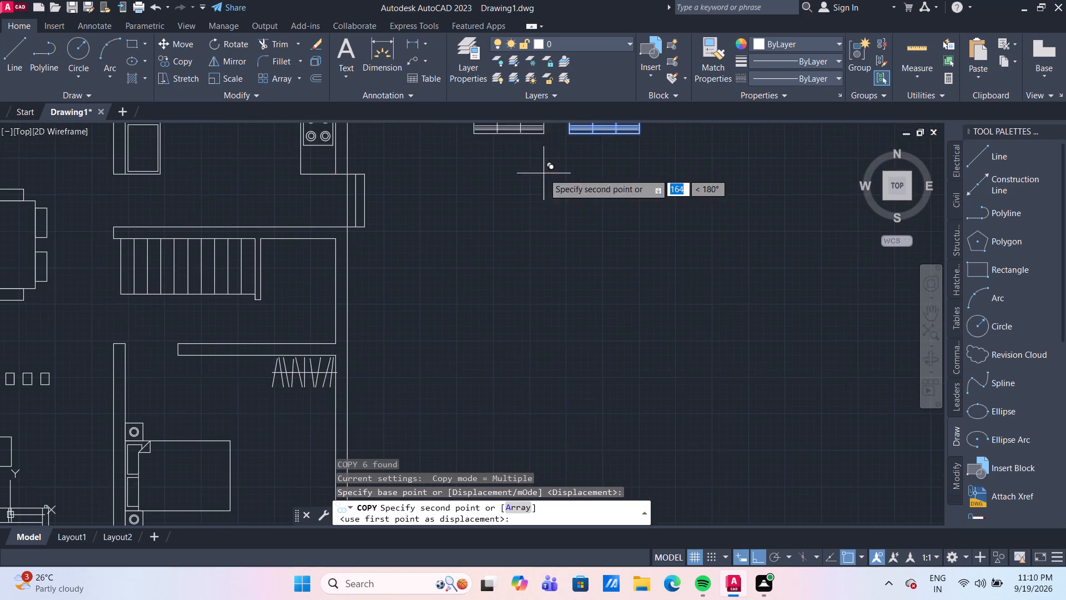
middle_click_drag(475, 265, 546, 91)
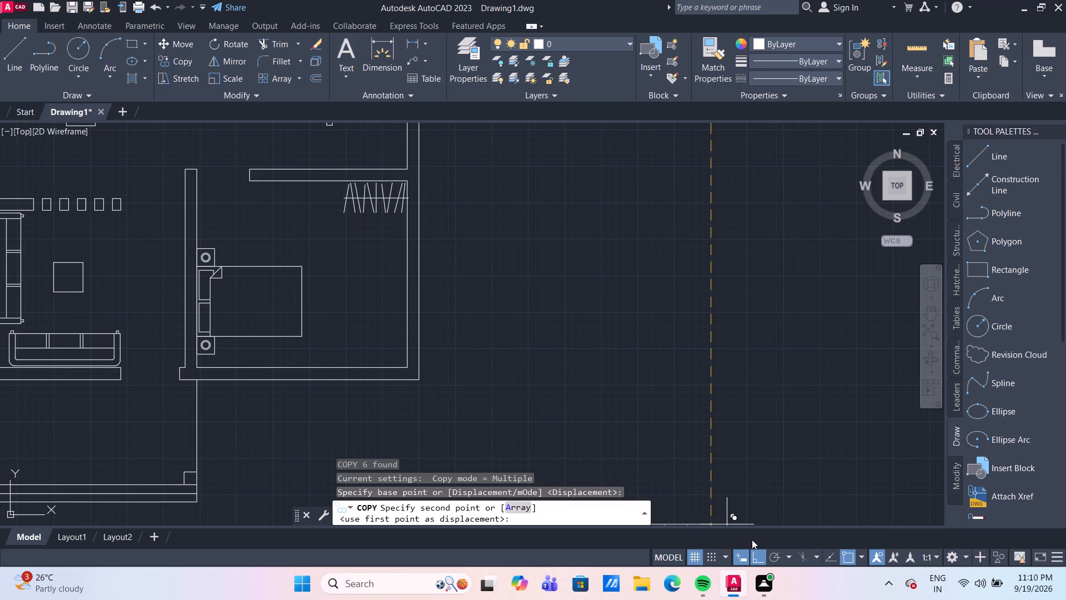
left_click(762, 564)
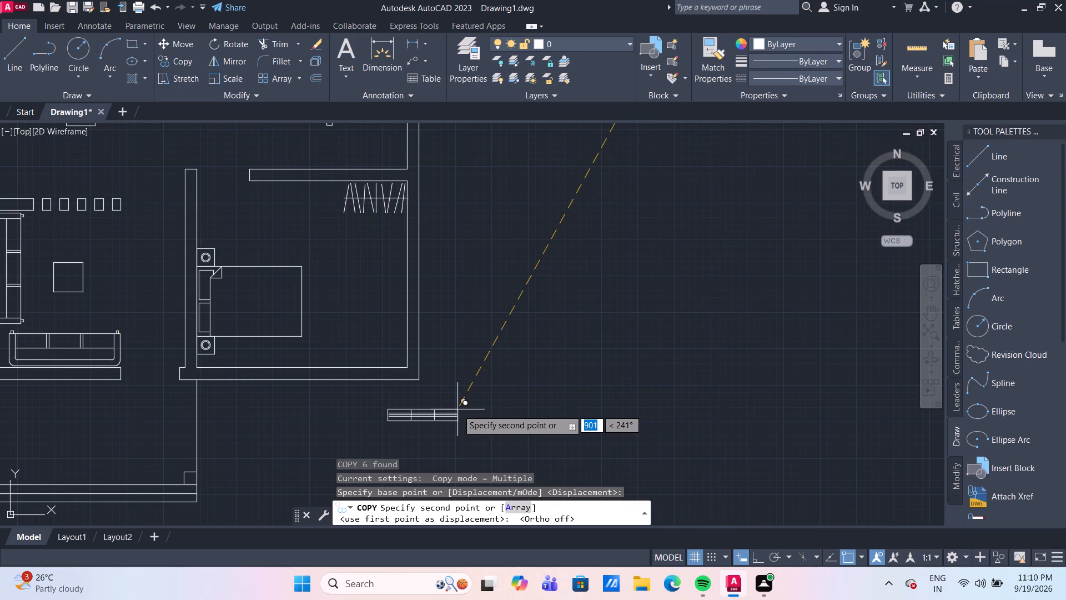
scroll(400, 383, "up", 1)
middle_click_drag(396, 383, 513, 322)
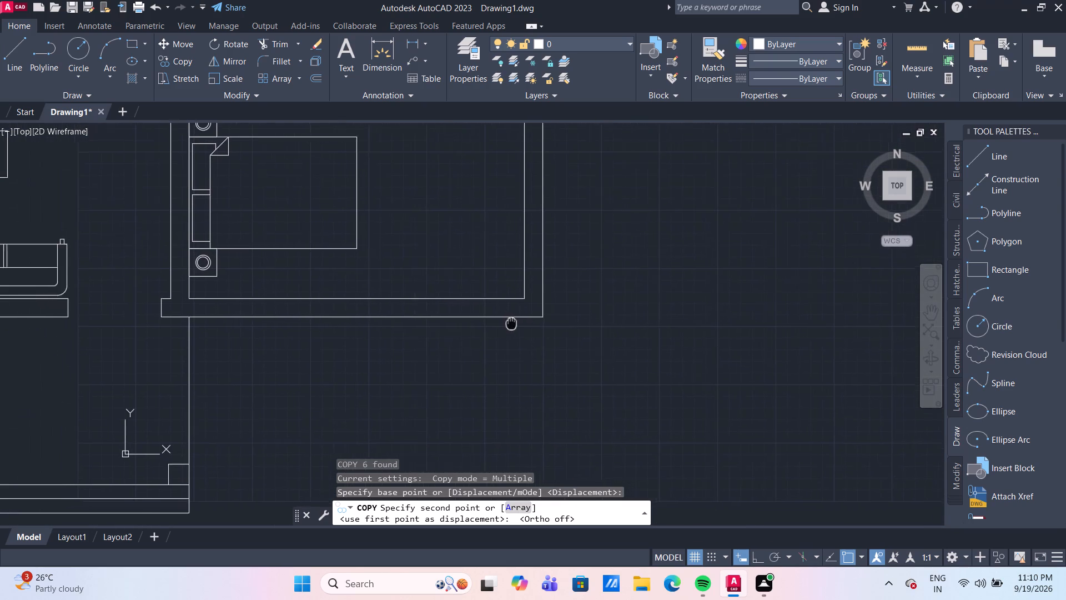
middle_click_drag(513, 322, 535, 317)
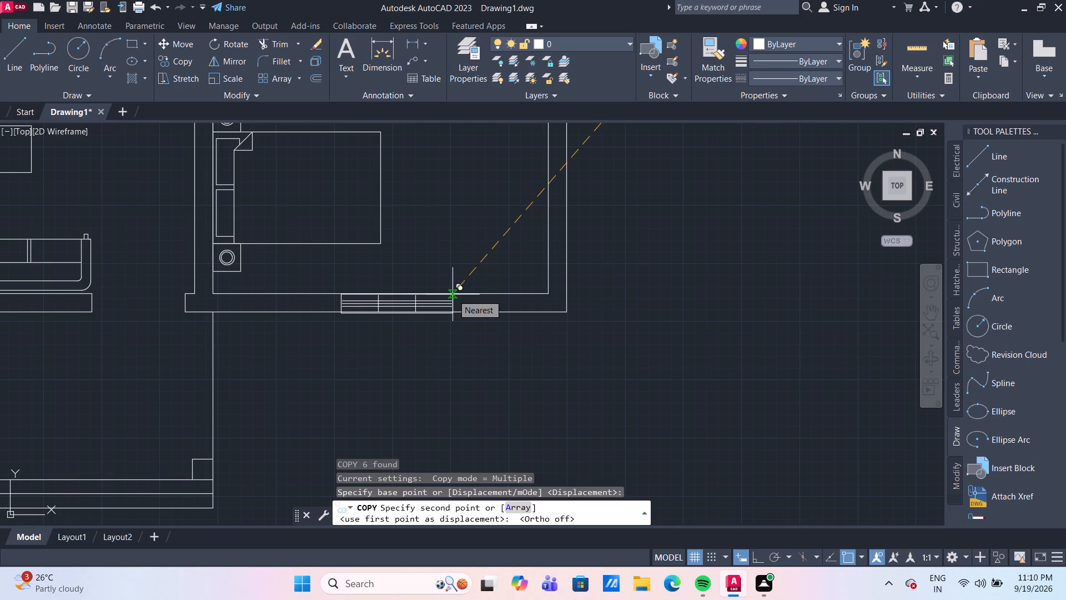
left_click(452, 294)
Place another copy of the horizontal window in the wall directly below the lower living room's horizontal sofa.
middle_click_drag(398, 370, 592, 251)
scroll(554, 289, "down", 2)
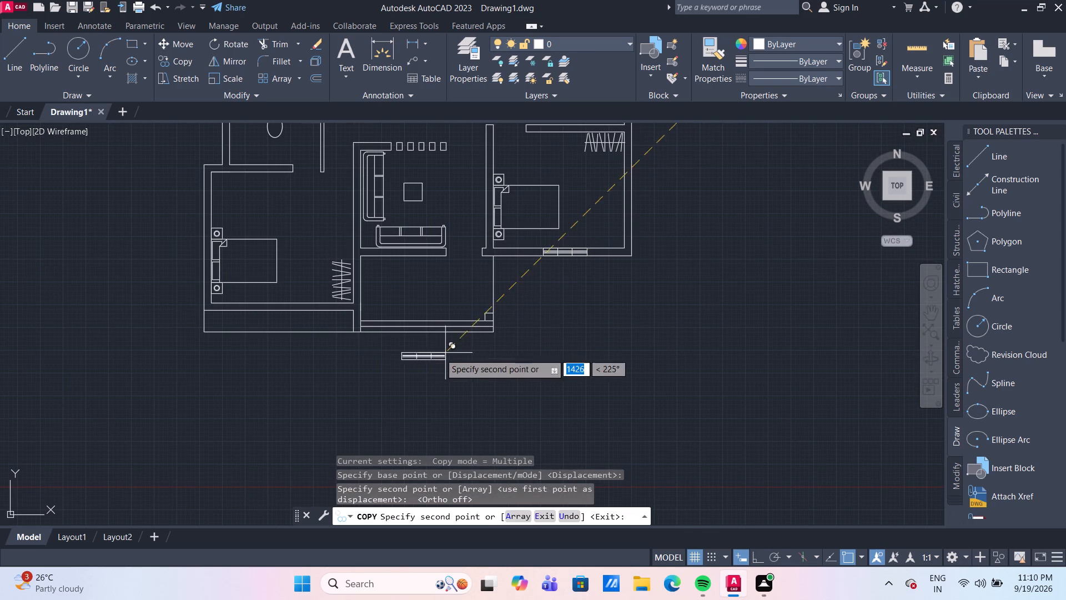
scroll(444, 262, "up", 2)
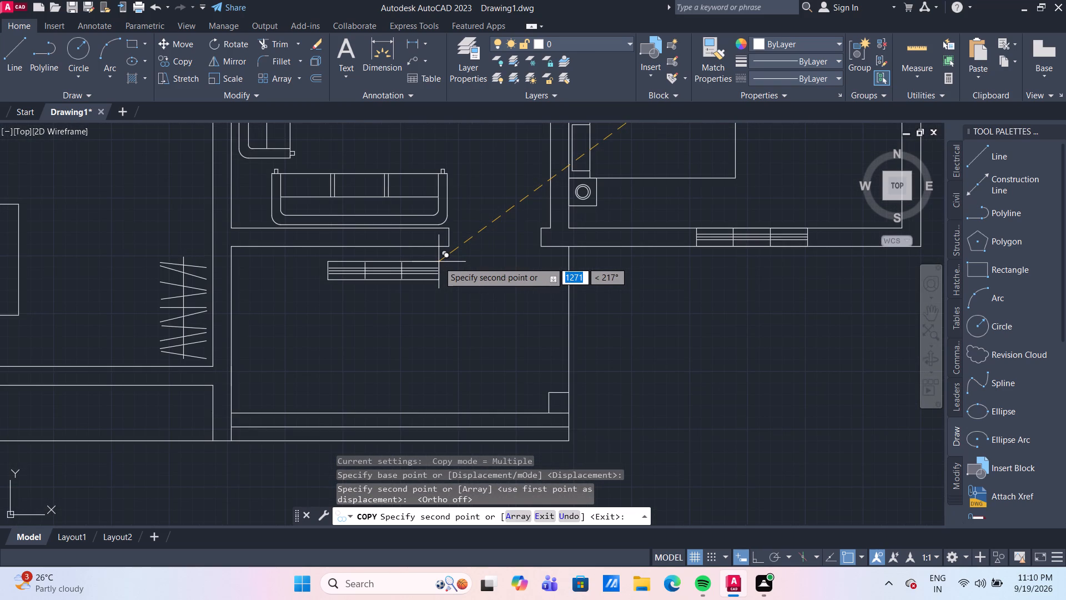
scroll(439, 262, "up", 1)
middle_click_drag(439, 262, 457, 304)
scroll(450, 285, "up", 1)
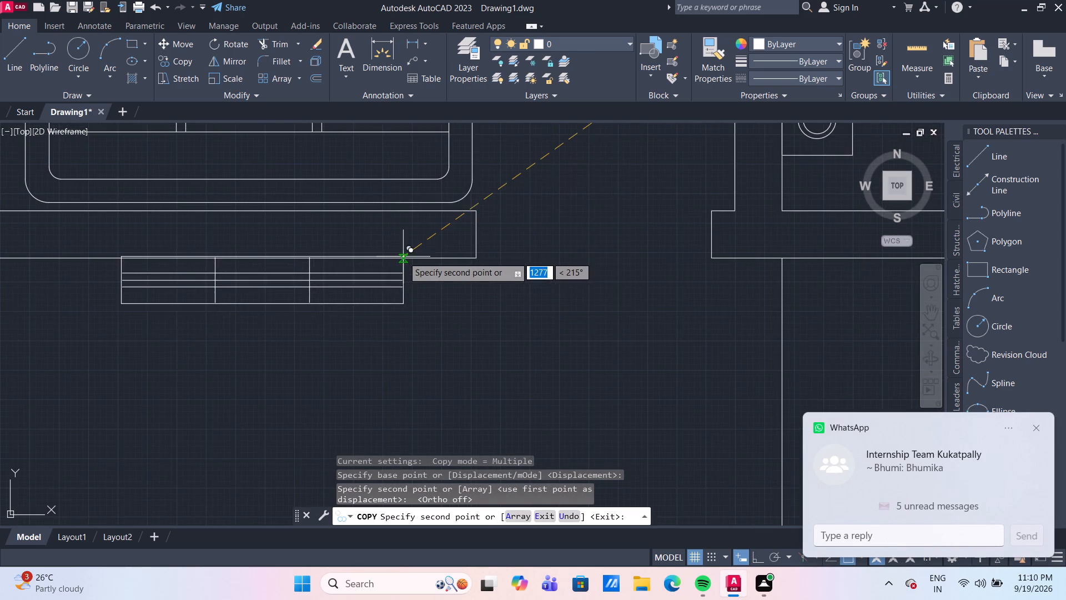
scroll(403, 257, "down", 2)
middle_click_drag(416, 276, 421, 279)
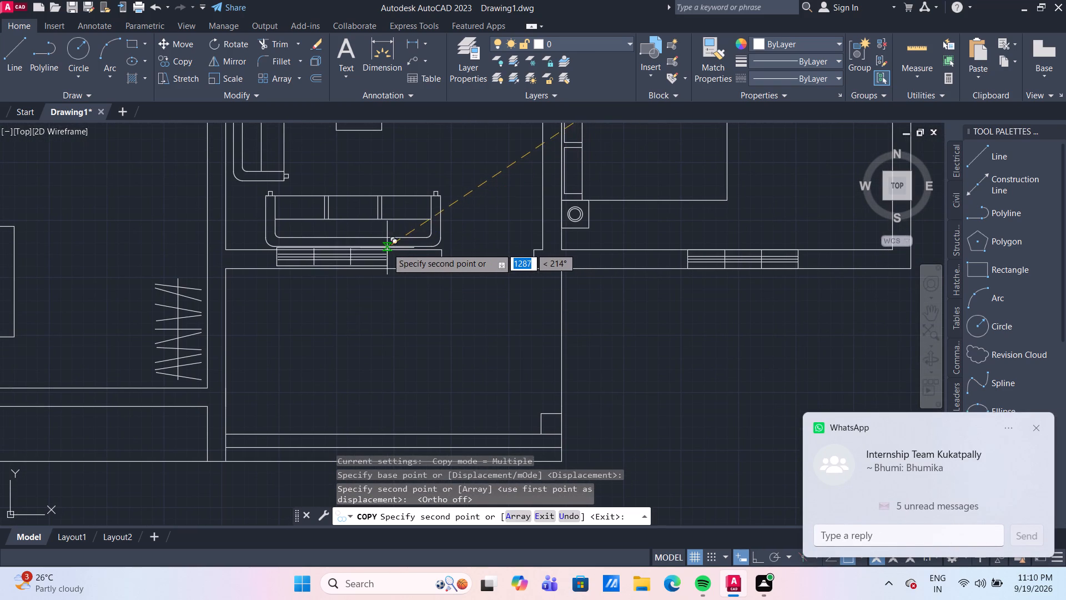
scroll(386, 255, "up", 2)
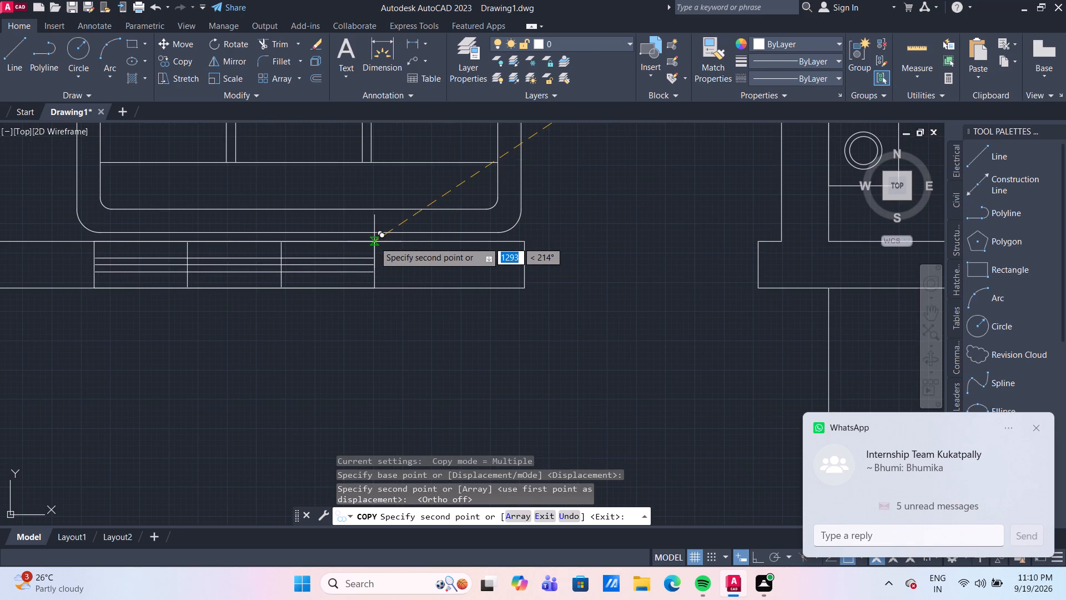
scroll(374, 242, "down", 1)
middle_click_drag(374, 242, 379, 242)
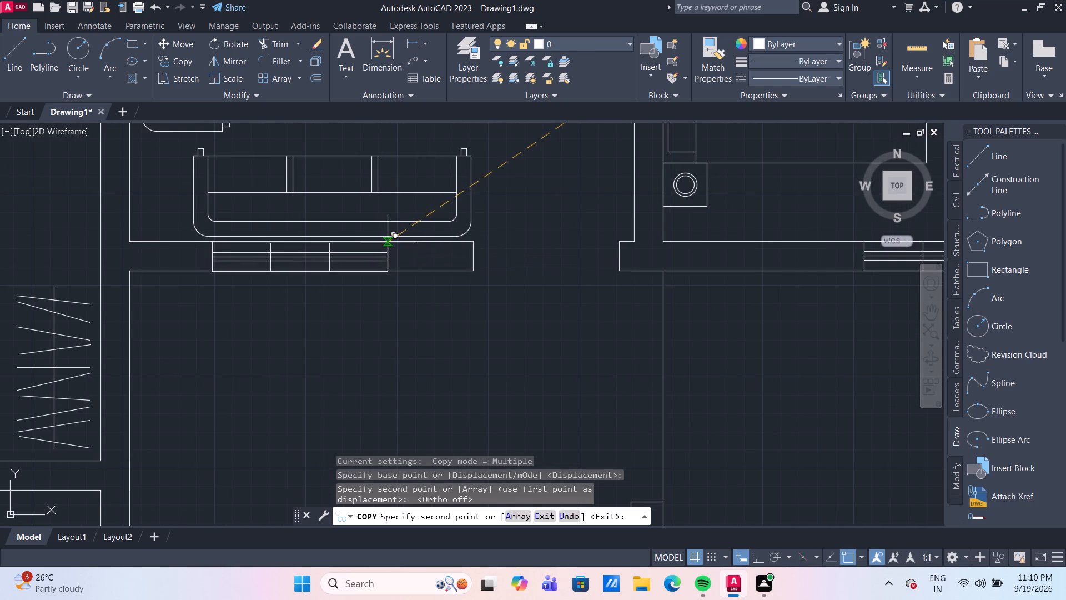
left_click(388, 242)
Place a copy of the horizontal window in the bottom wall of the lower-left bedroom.
scroll(363, 301, "down", 2)
middle_click_drag(363, 314, 424, 282)
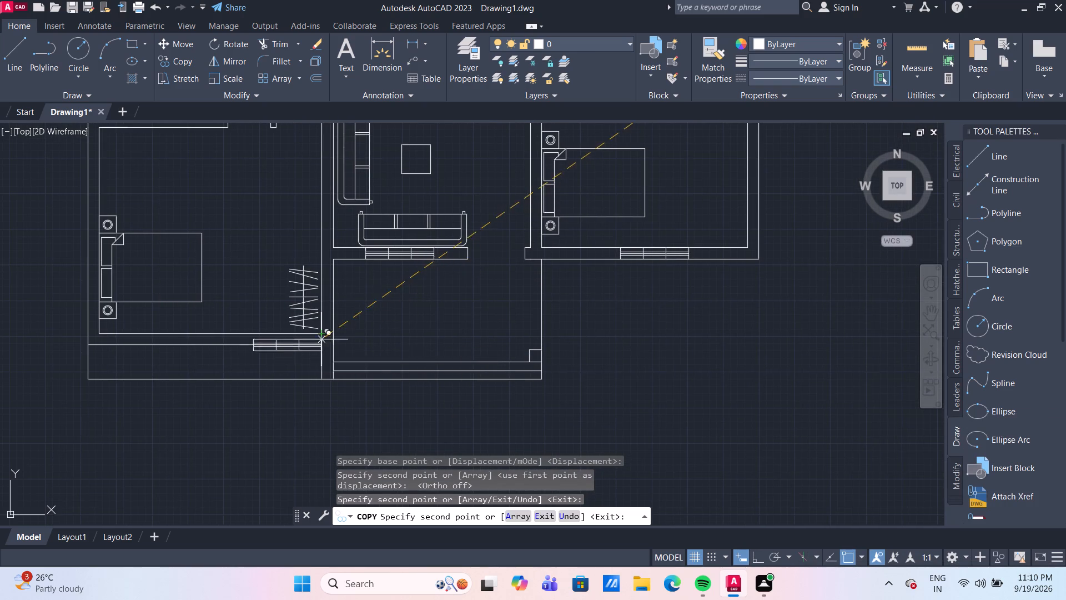
scroll(265, 339, "up", 2)
middle_click_drag(256, 335, 368, 323)
scroll(353, 326, "down", 1)
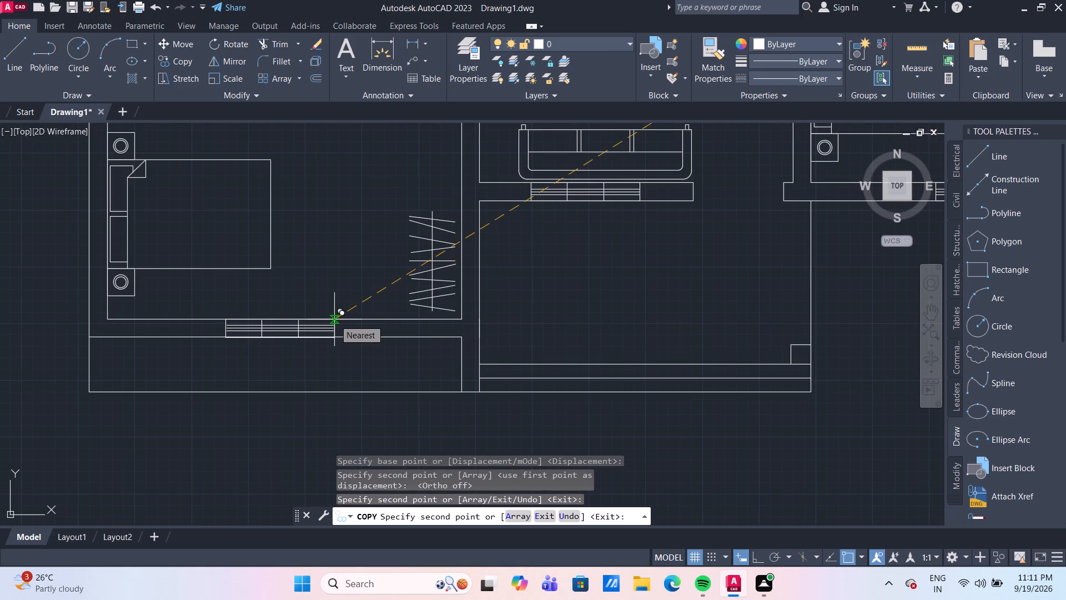
left_click(339, 319)
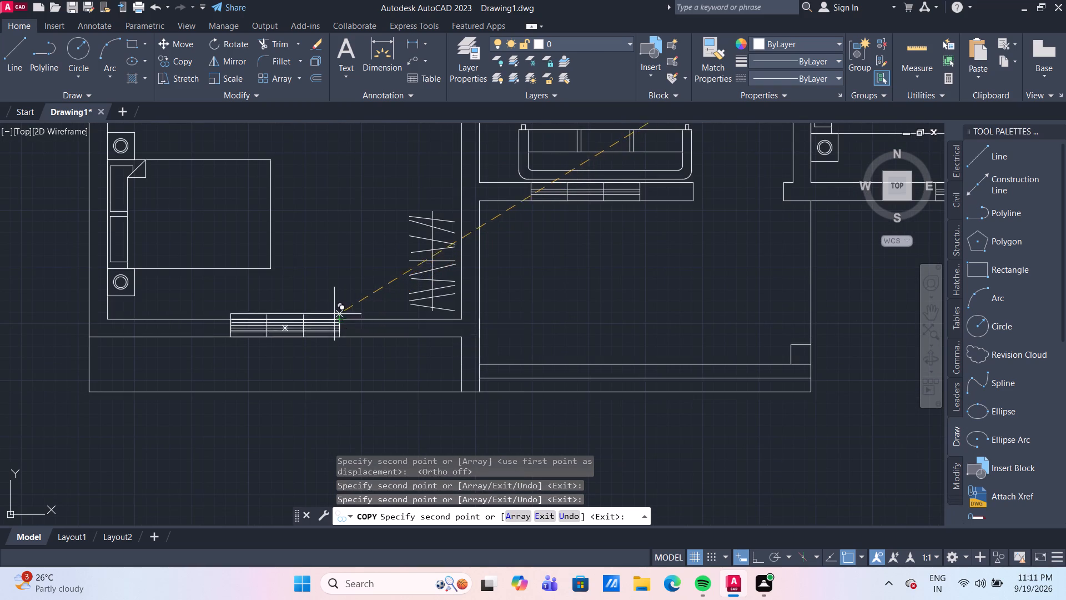
Place a copy of the horizontal window in the top exterior wall of the upper-left bedroom.
scroll(338, 239, "down", 1)
middle_click_drag(338, 239, 347, 248)
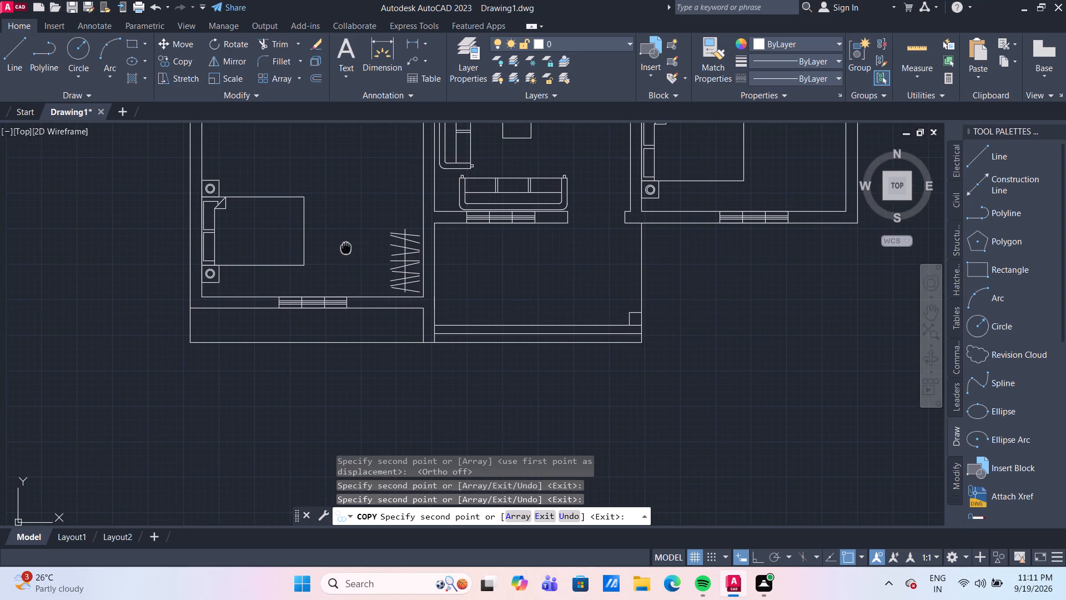
middle_click_drag(347, 248, 393, 412)
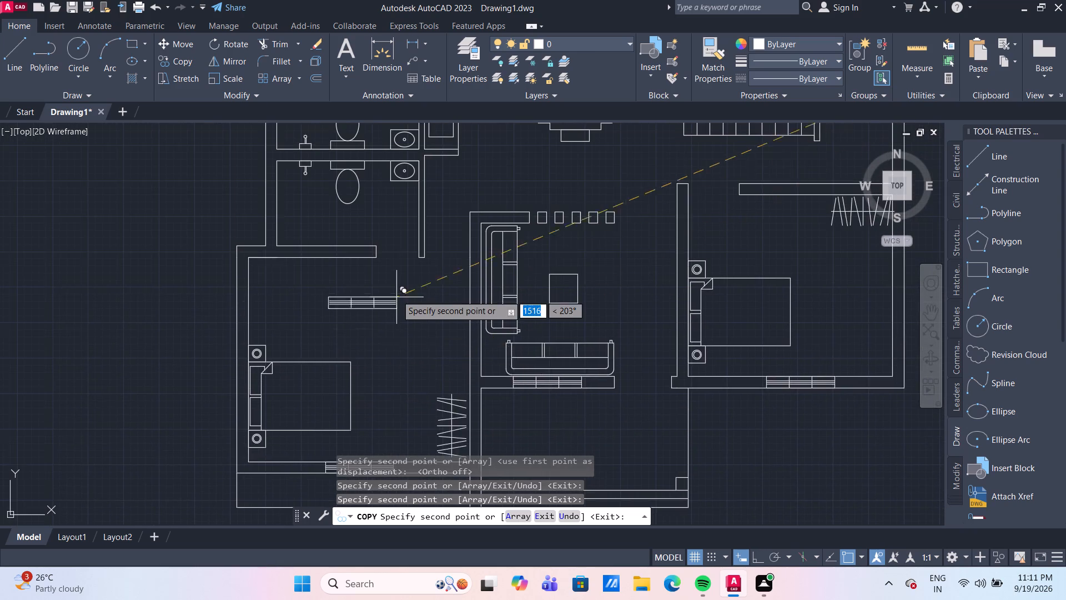
scroll(396, 291, "down", 2)
scroll(399, 181, "up", 1)
middle_click_drag(399, 181, 399, 245)
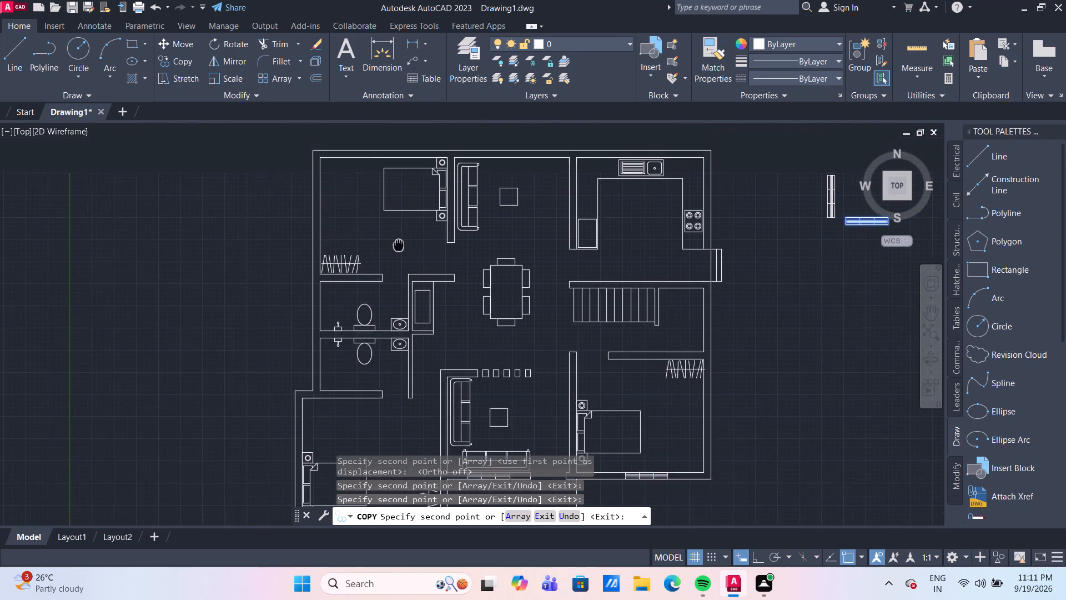
middle_click_drag(399, 245, 403, 373)
scroll(404, 343, "down", 1)
scroll(394, 258, "up", 2)
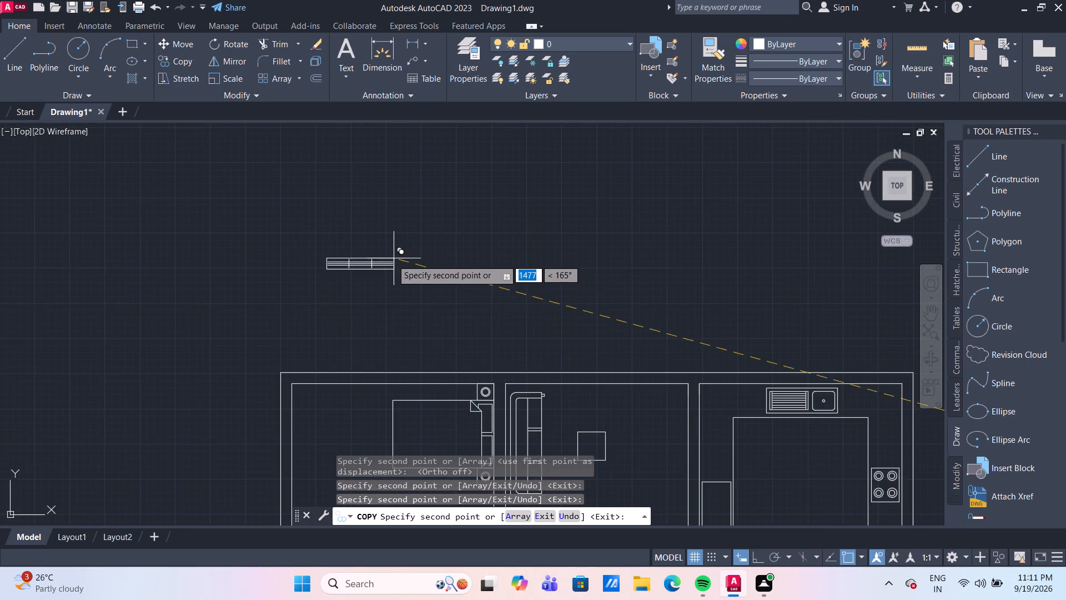
middle_click_drag(408, 340, 366, 226)
scroll(366, 226, "up", 2)
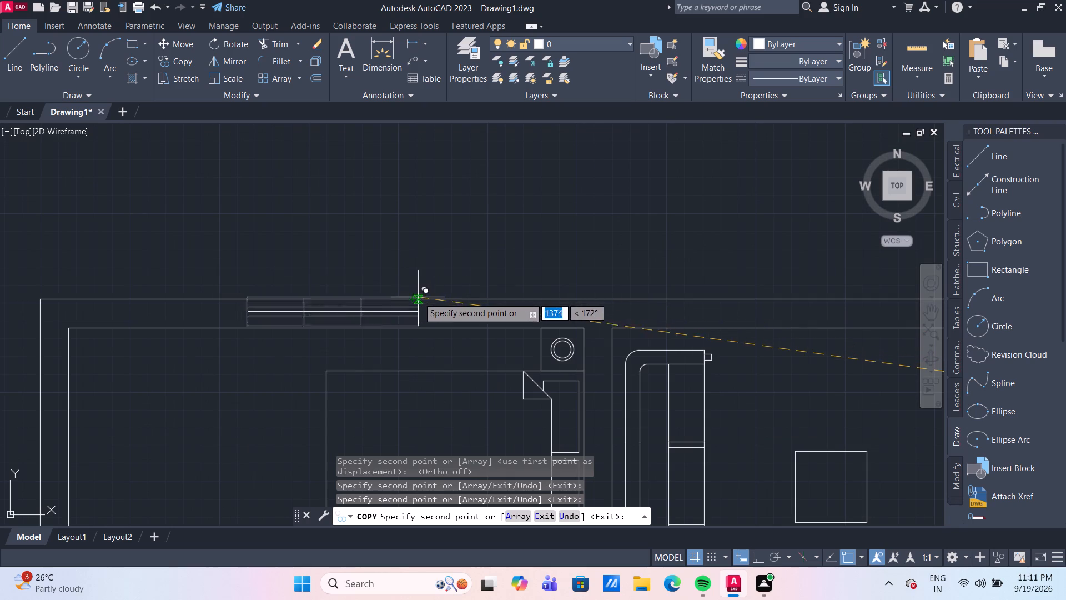
scroll(429, 304, "down", 1)
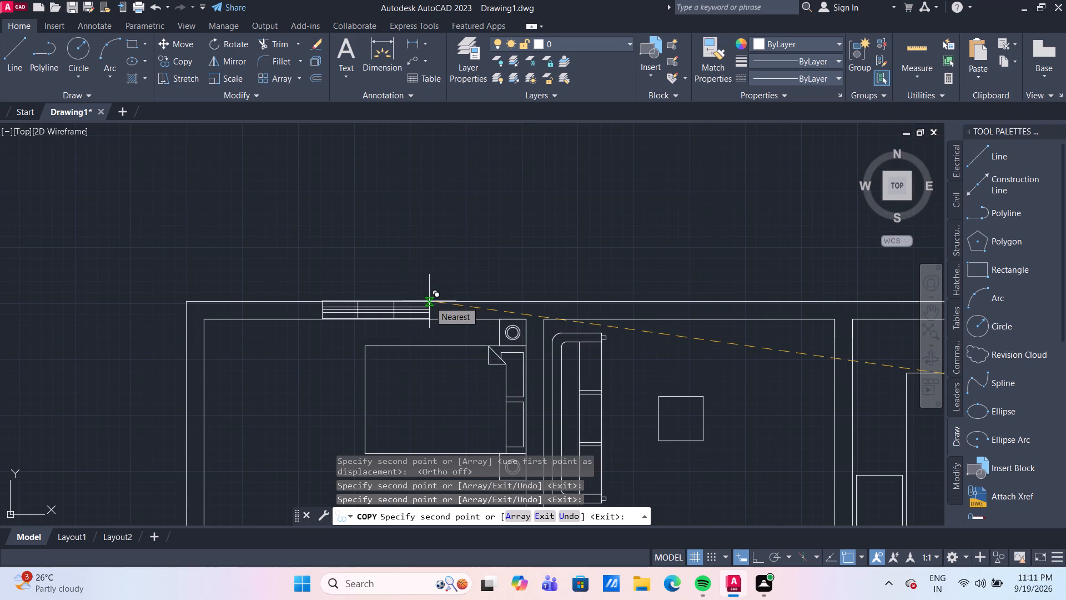
left_click(429, 301)
Place a copy of the horizontal window in the top exterior wall of the upper sitting area, between bedroom and kitchen.
scroll(627, 230, "down", 2)
middle_click_drag(627, 230, 444, 227)
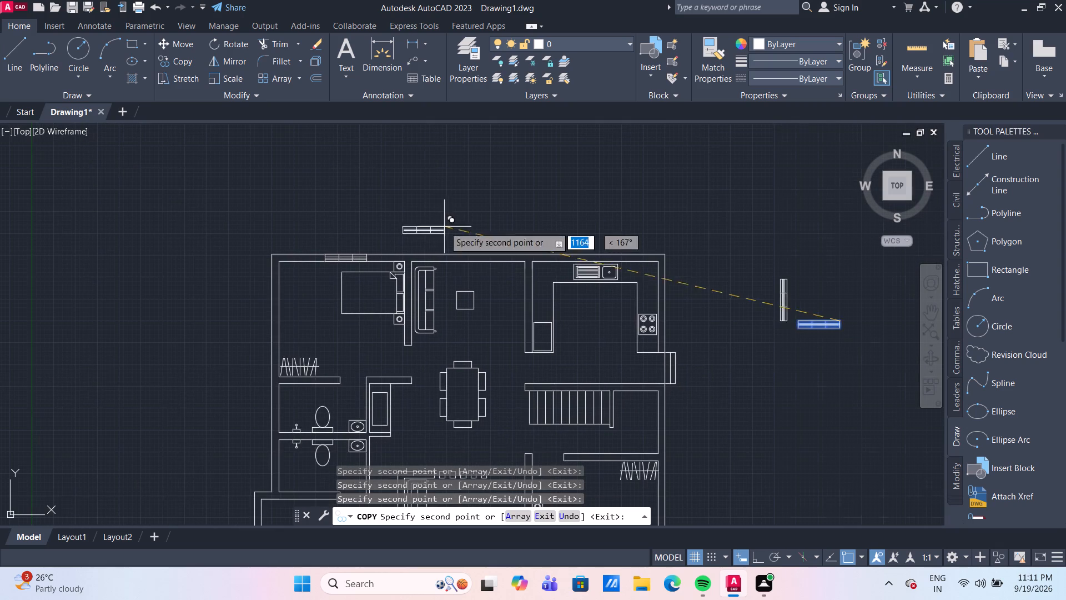
scroll(502, 264, "up", 2)
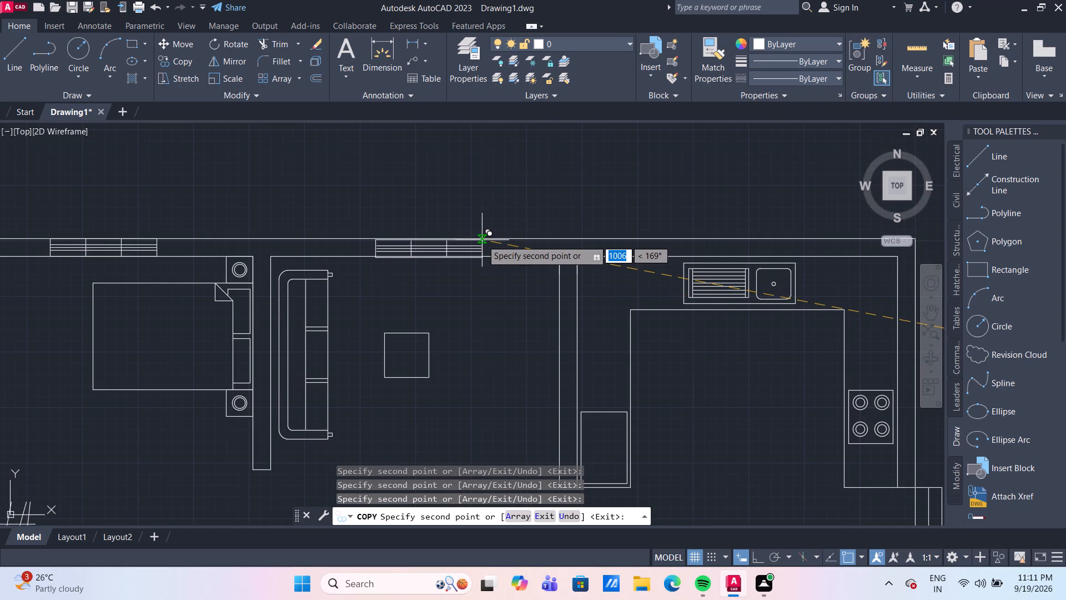
left_click(482, 240)
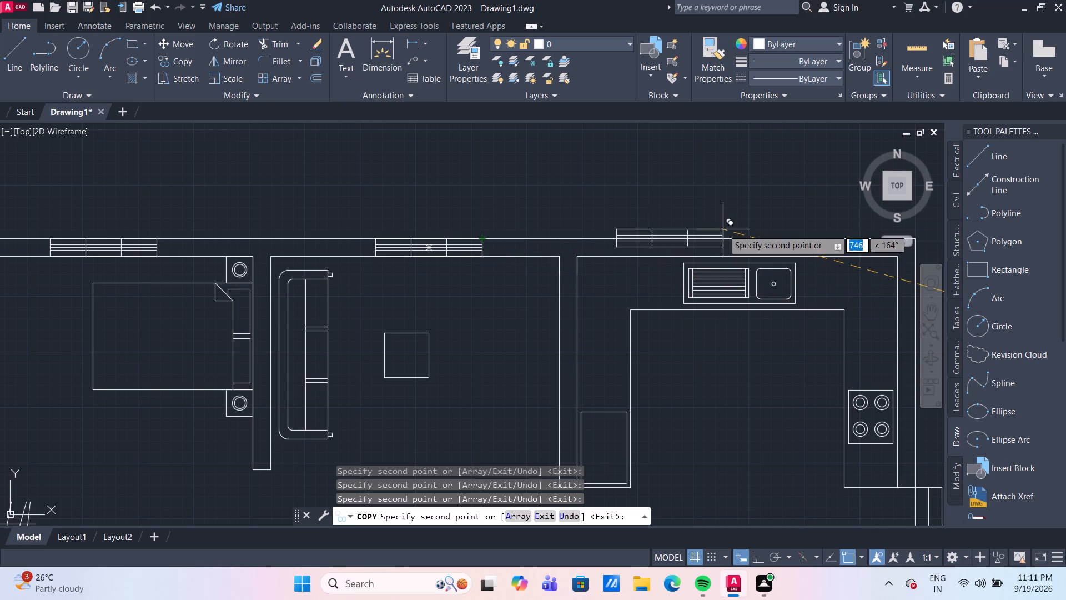
Place a copy of the horizontal window in the top exterior wall above the kitchen sink and finish copying.
middle_click_drag(723, 229, 456, 229)
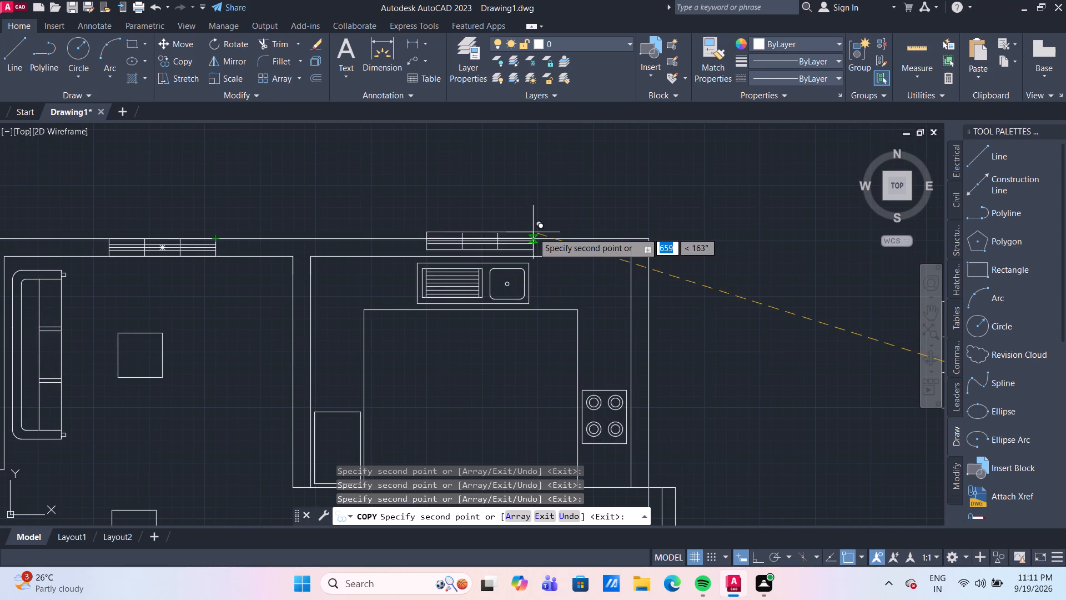
scroll(532, 234, "down", 1)
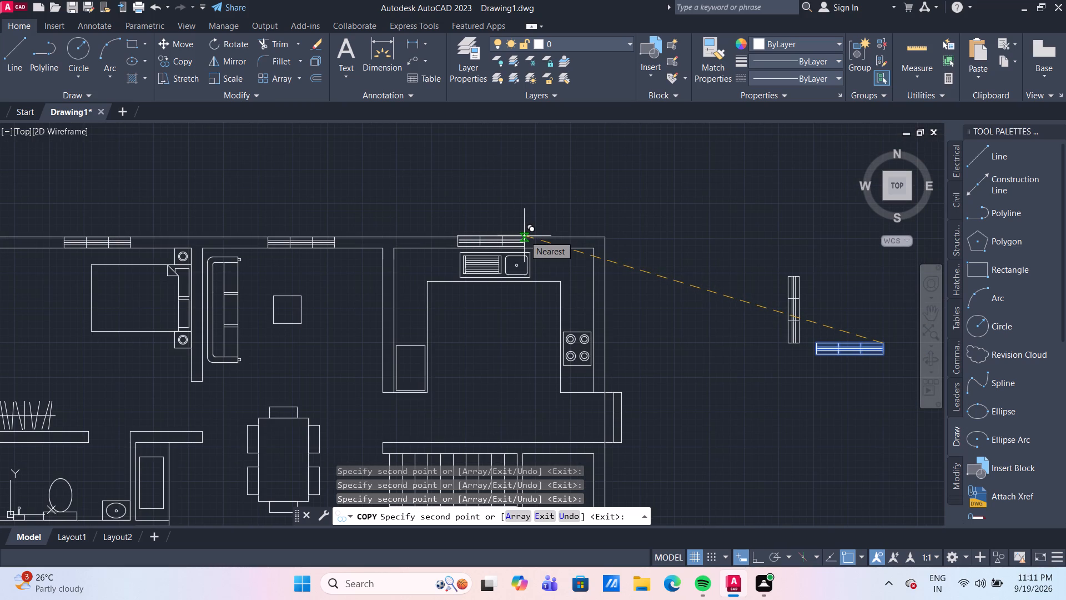
left_click(524, 236)
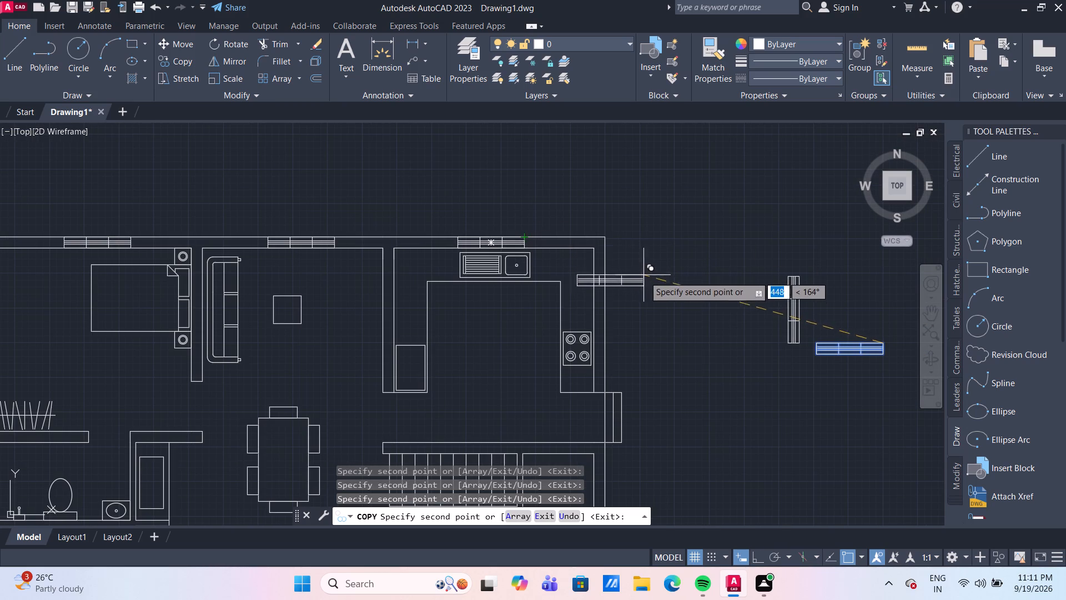
middle_click_drag(645, 279, 586, 180)
scroll(607, 230, "down", 2)
middle_click_drag(625, 339, 619, 308)
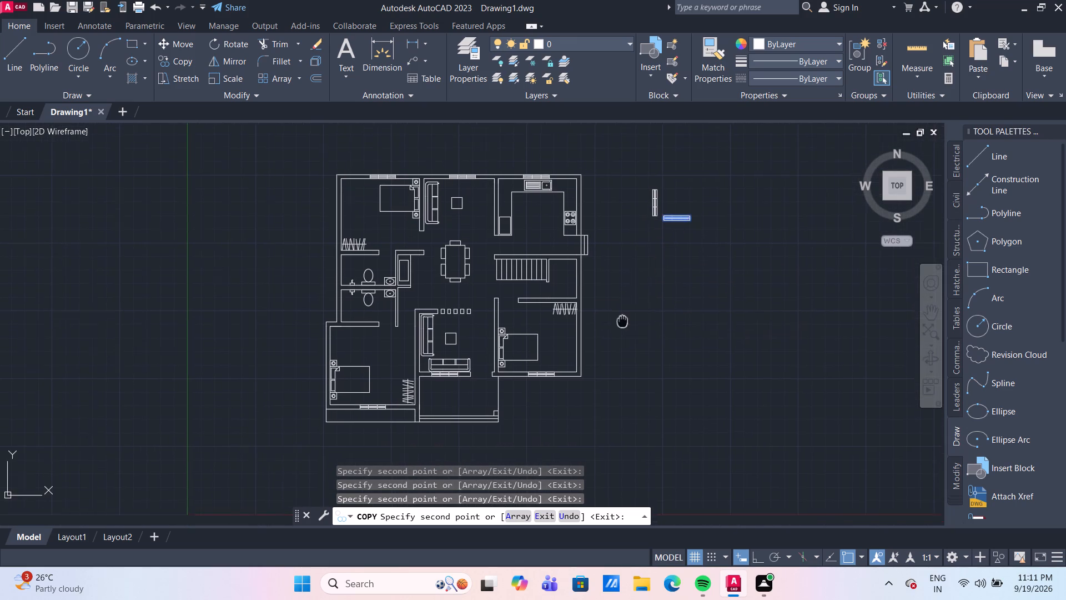
middle_click_drag(619, 308, 619, 305)
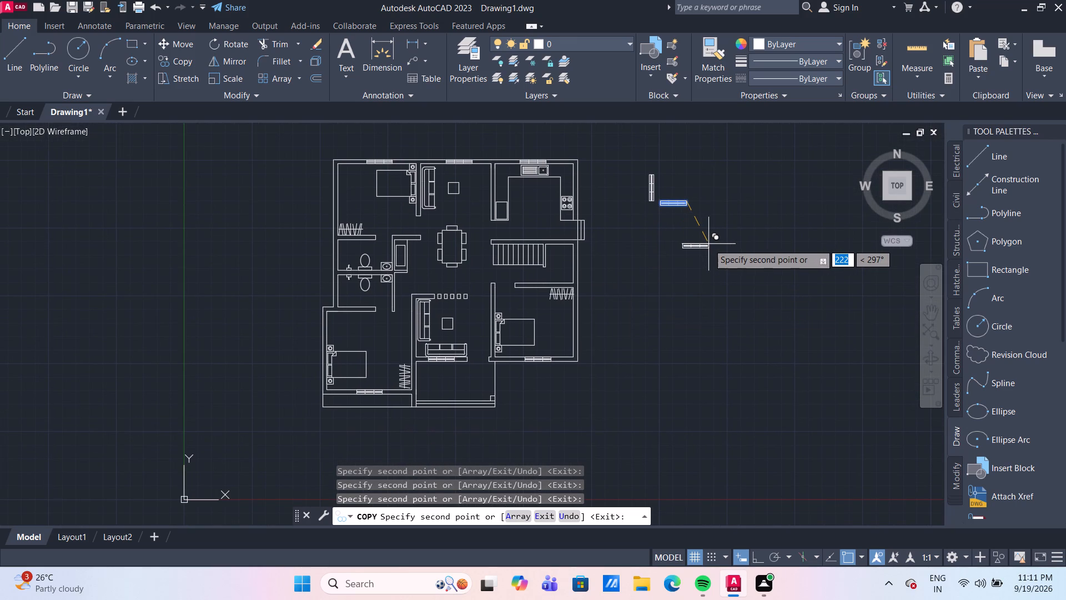
key("Escape")
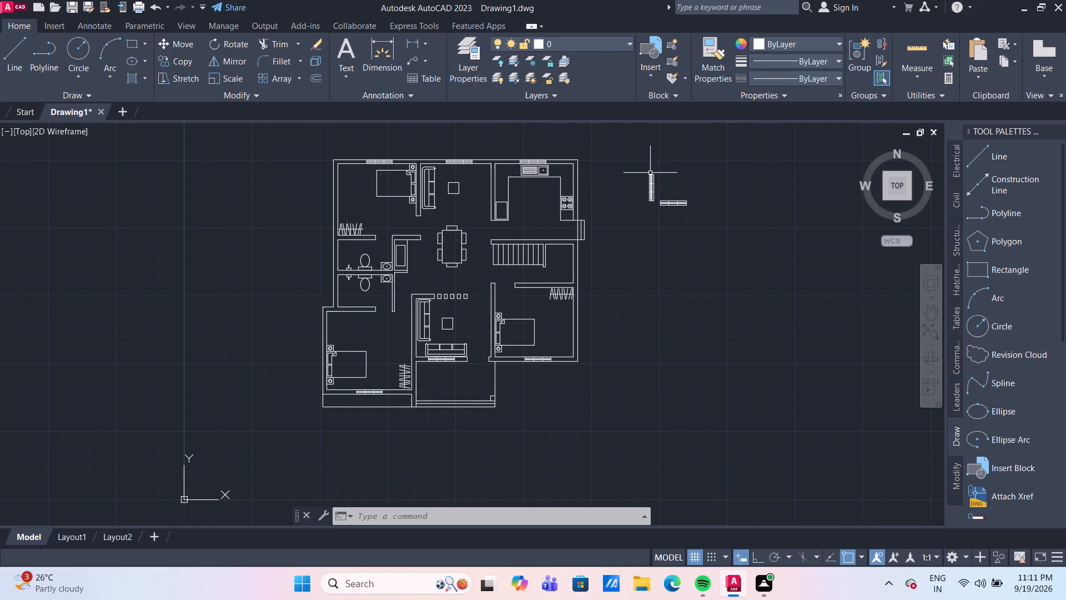
Copy the vertical window from its lower-left corner into the right exterior wall of the lower-right bedroom.
left_click(650, 194)
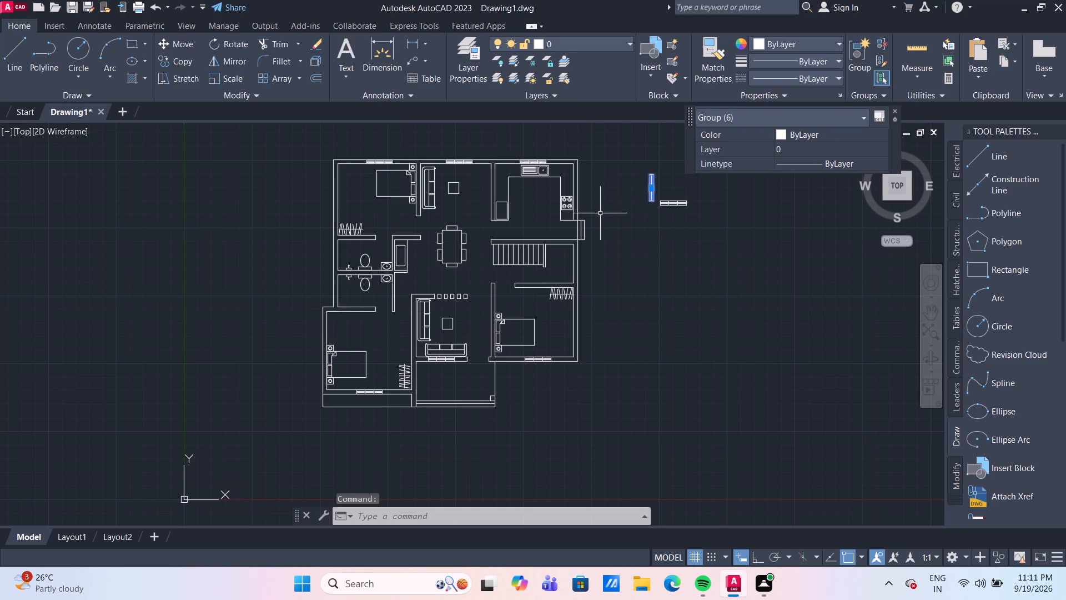
type("CO")
key("Return")
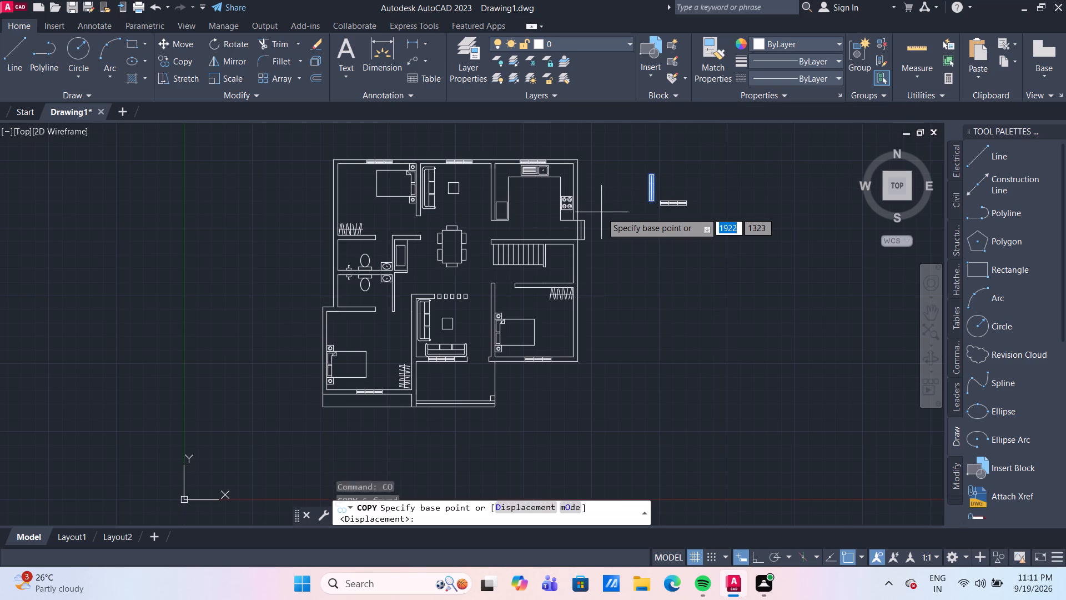
scroll(642, 212, "up", 3)
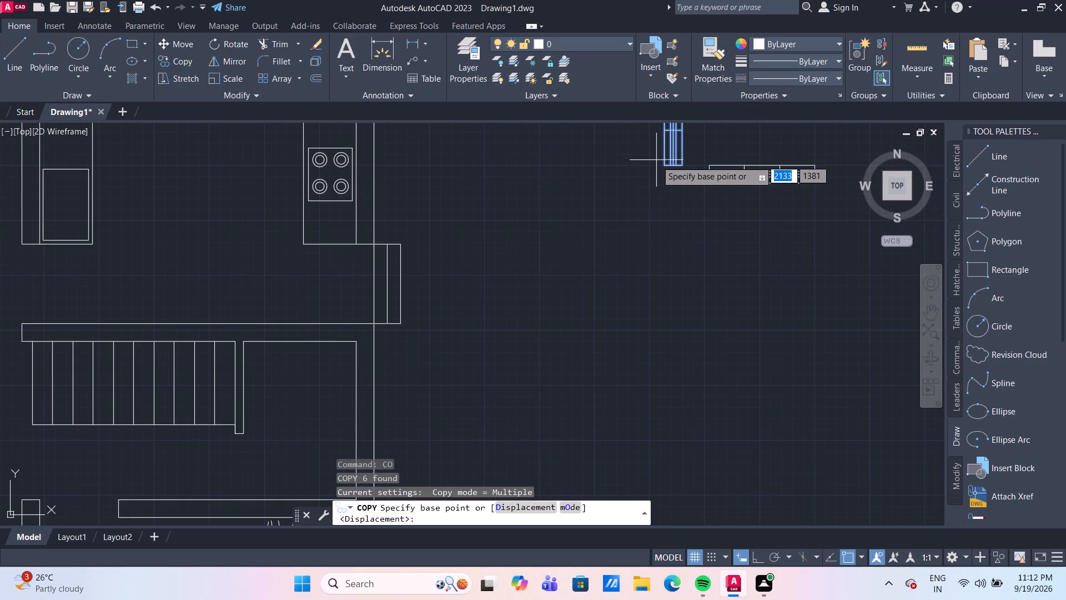
left_click(663, 167)
scroll(570, 241, "down", 2)
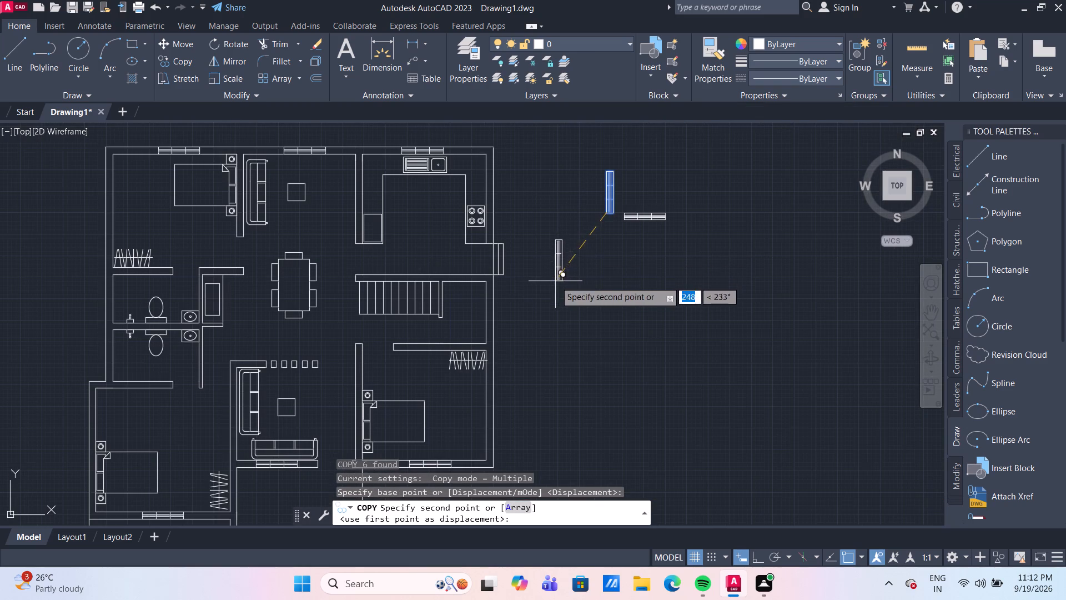
middle_click_drag(555, 268, 558, 239)
scroll(558, 239, "down", 1)
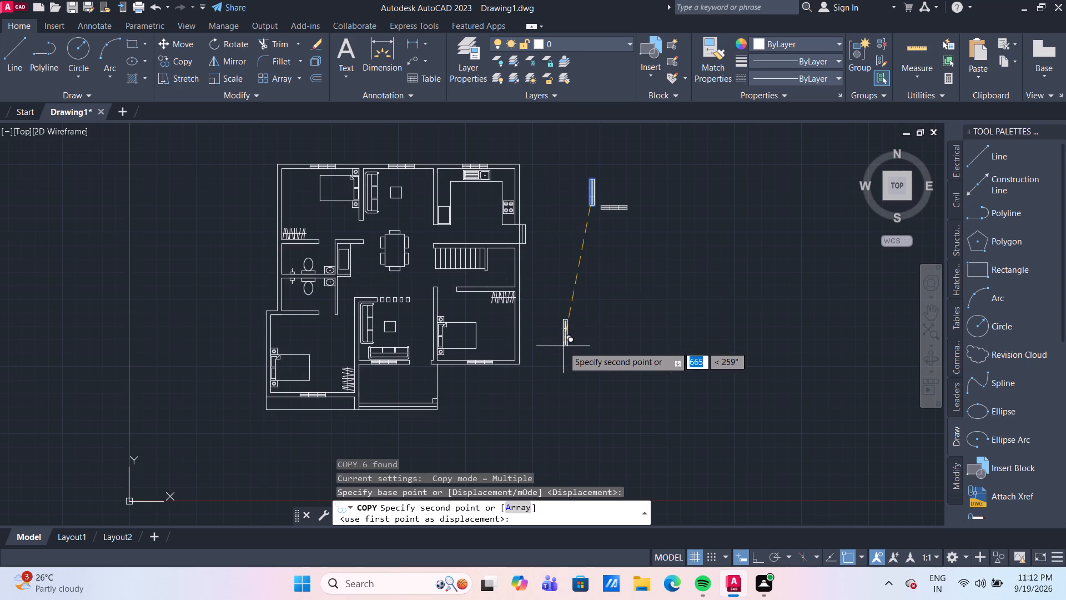
scroll(559, 363, "up", 2)
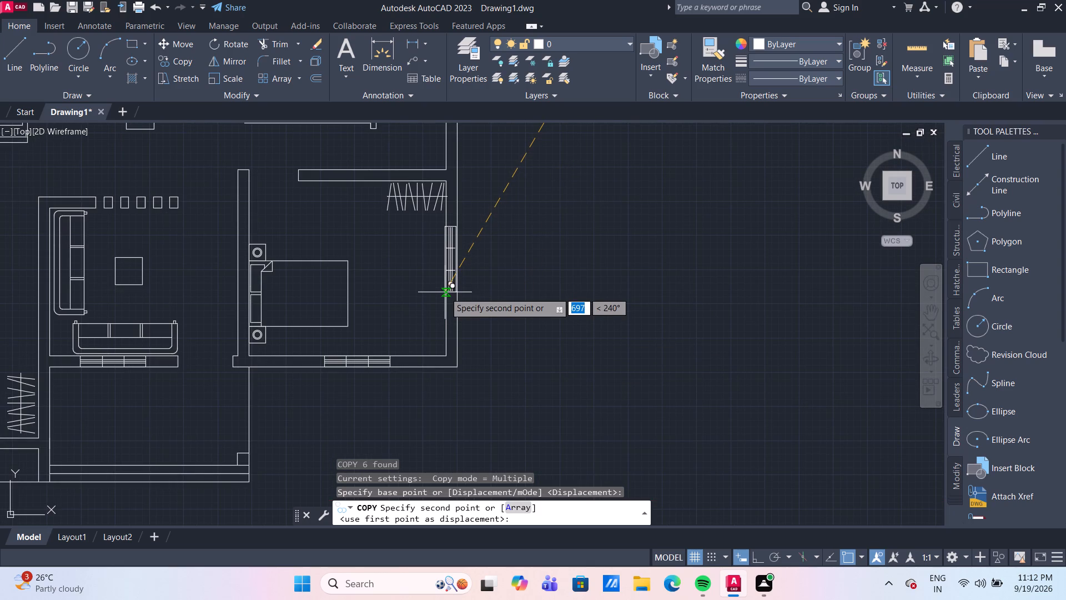
left_click(445, 294)
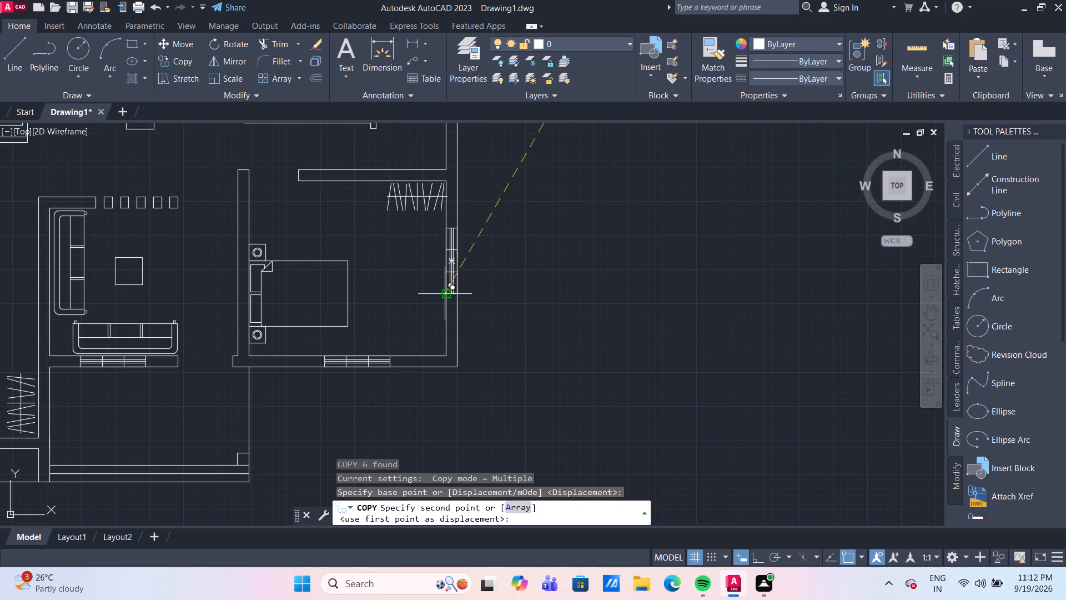
Place a copy of the vertical window in the kitchen's right exterior wall, just above and beside the stove.
middle_click_drag(580, 256, 550, 333)
scroll(556, 304, "down", 1)
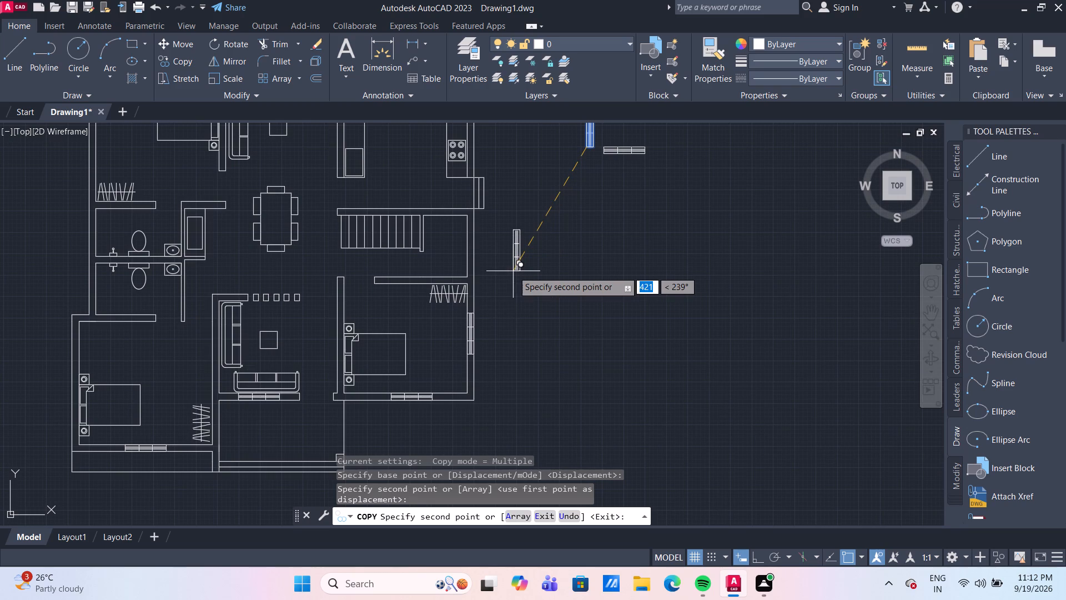
scroll(500, 271, "up", 1)
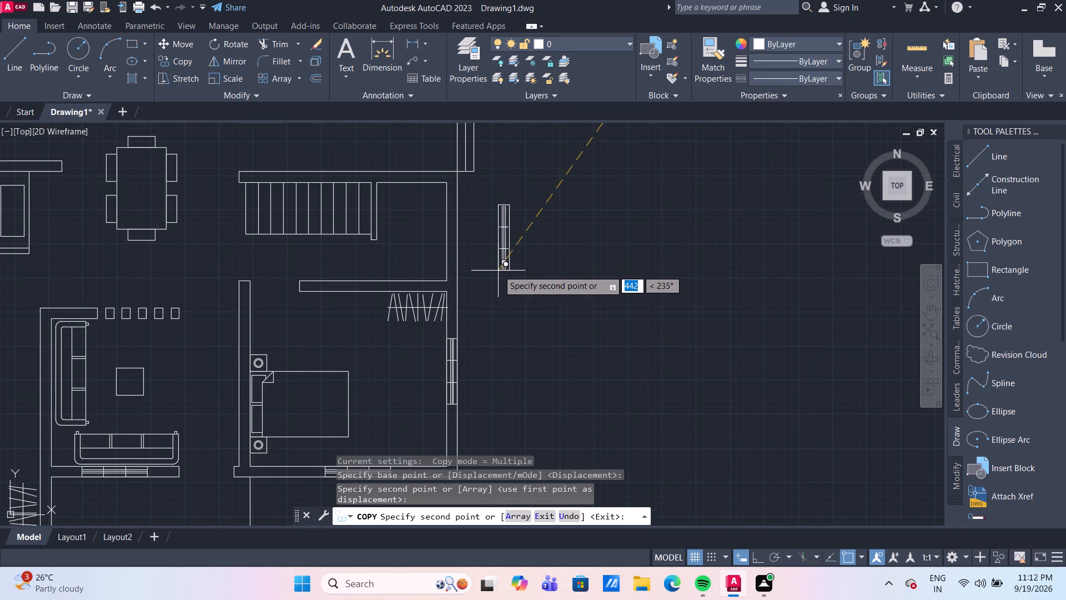
middle_click_drag(496, 210, 522, 388)
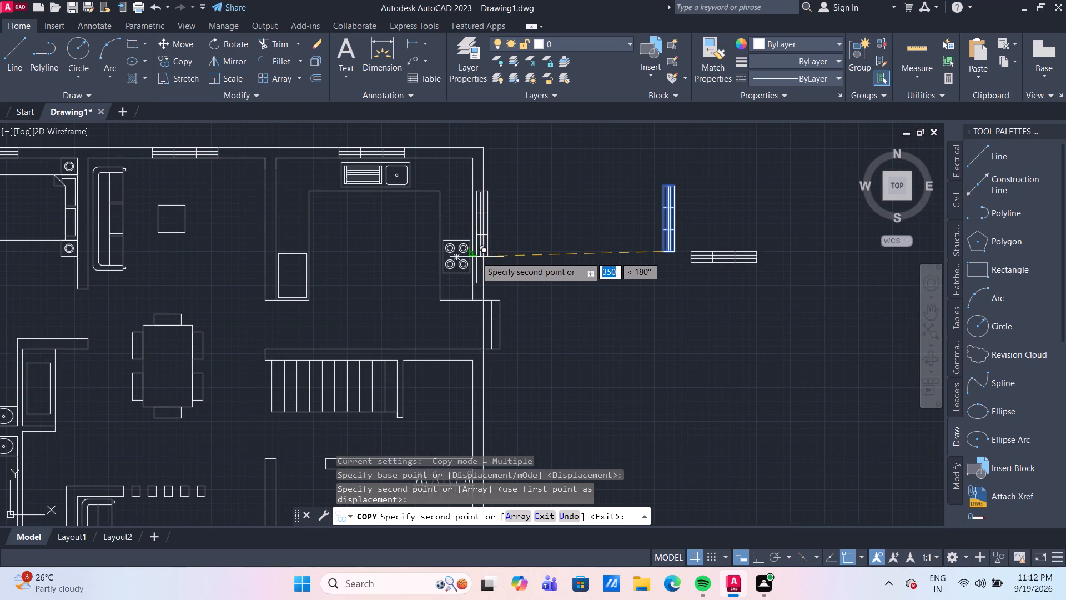
left_click(473, 252)
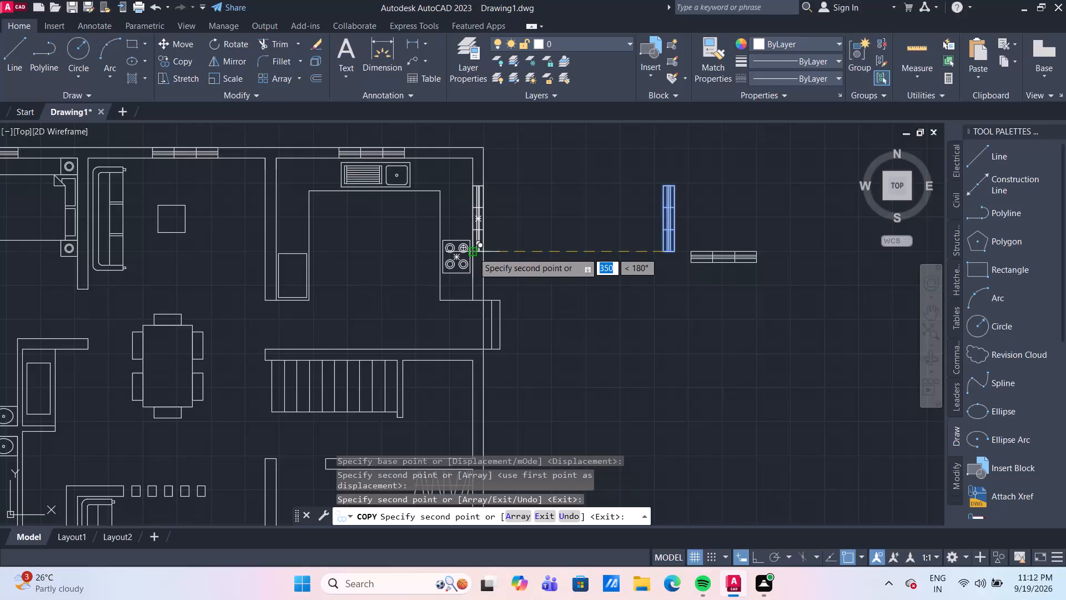
Place a copy of the vertical window in the left exterior wall of the upper-left bedroom.
scroll(511, 242, "down", 1)
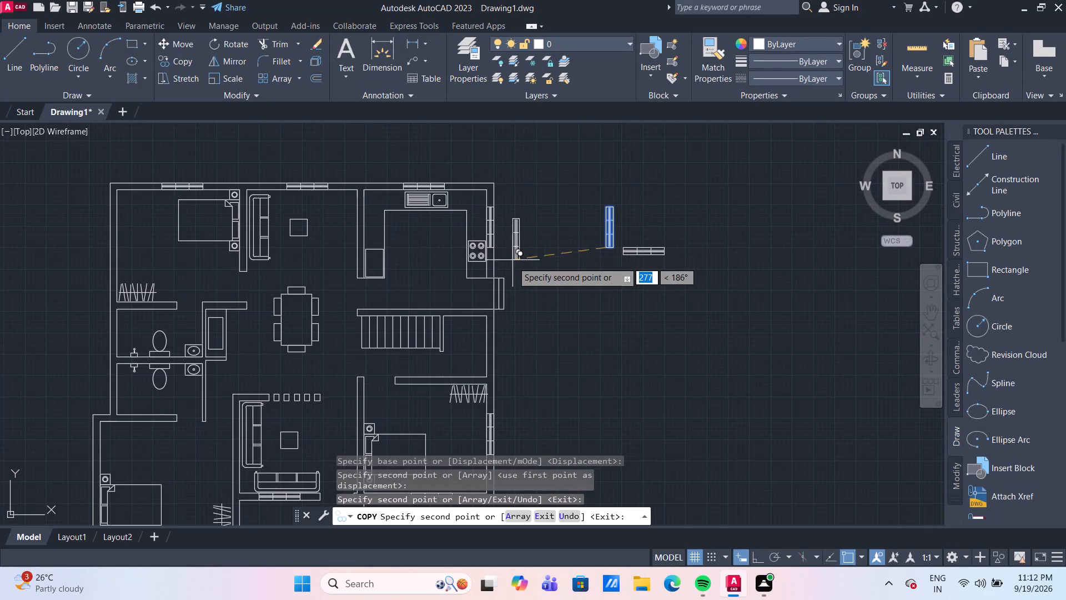
middle_click_drag(517, 277, 551, 254)
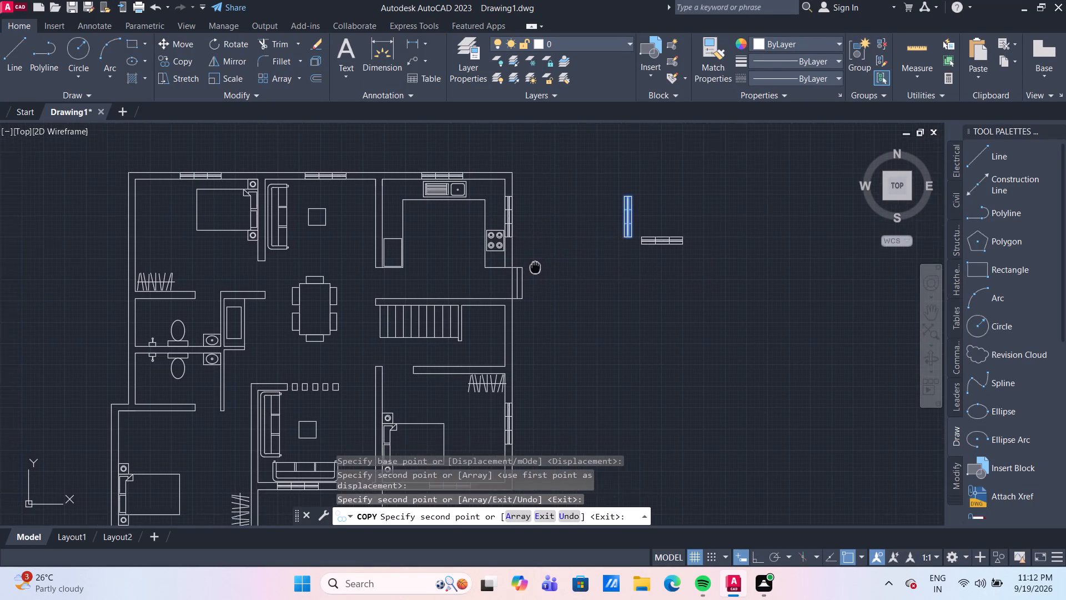
middle_click_drag(551, 254, 620, 221)
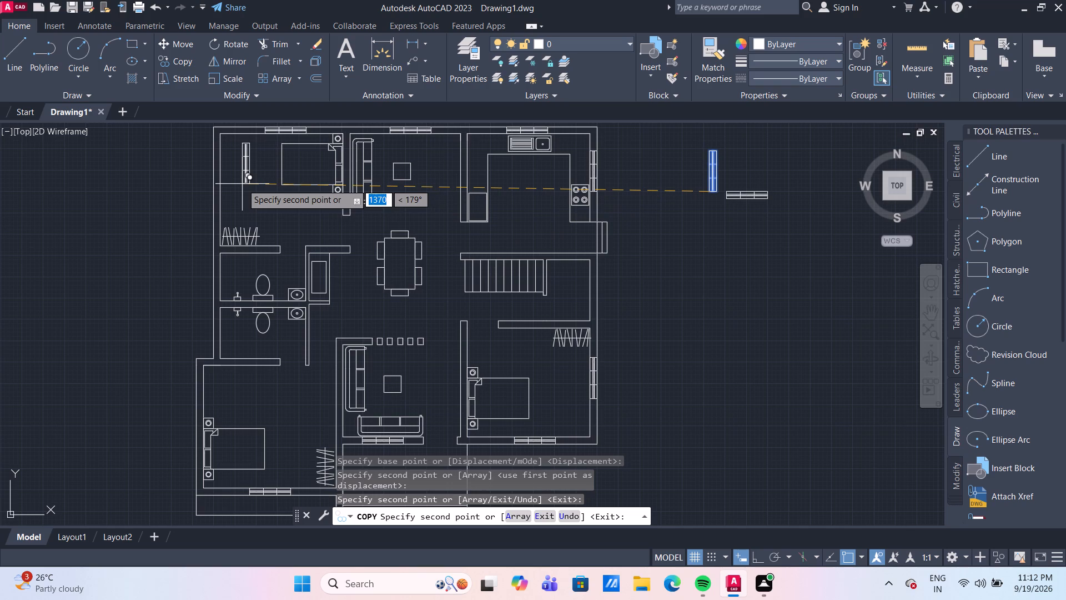
middle_click_drag(237, 184, 344, 239)
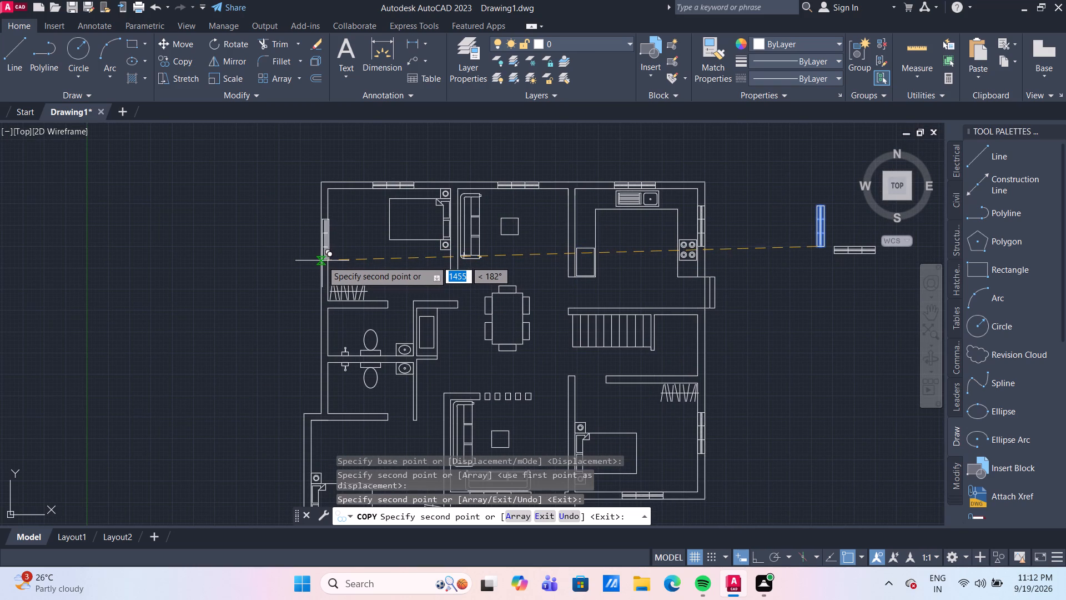
left_click(321, 261)
Place a copy of the vertical window in the left exterior wall of the lower-left bedroom, beside the bed, and finish copying.
scroll(297, 286, "down", 1)
middle_click_drag(300, 300, 328, 213)
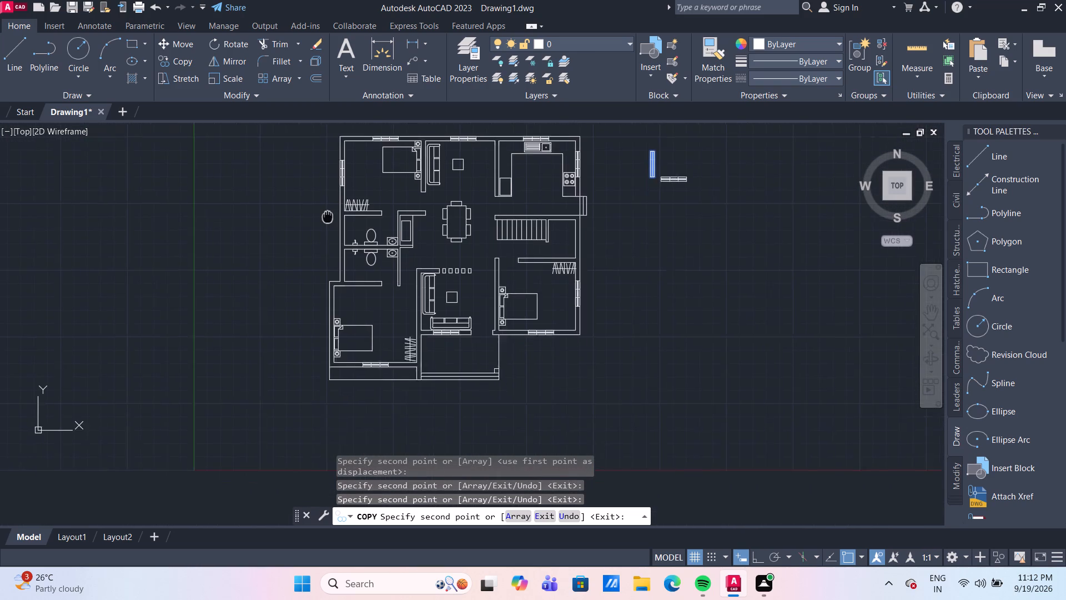
middle_click_drag(328, 213, 345, 167)
scroll(360, 269, "up", 2)
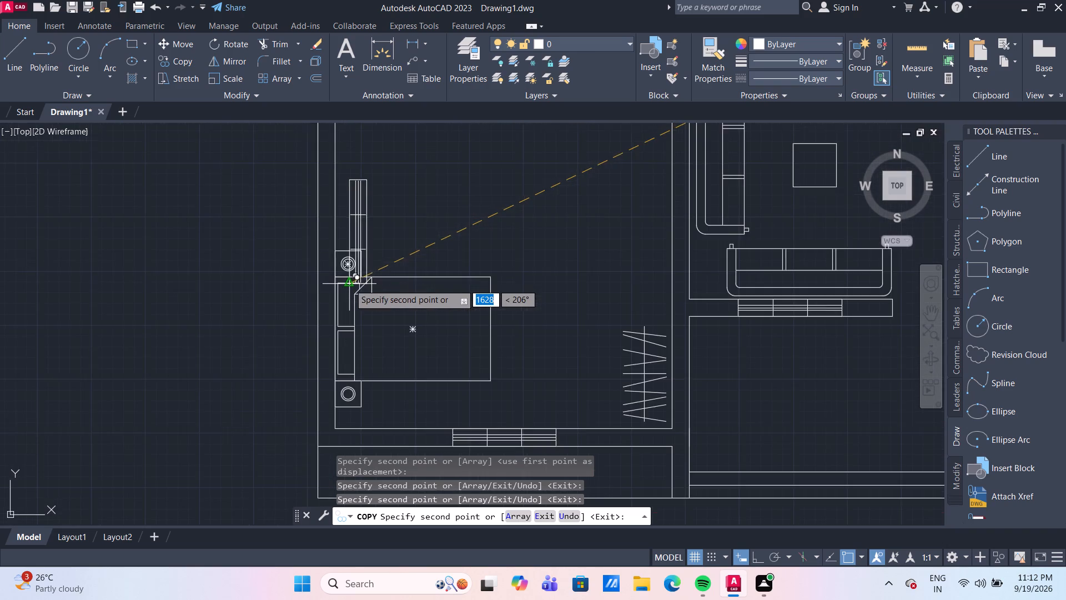
scroll(349, 284, "up", 1)
middle_click_drag(352, 282, 376, 246)
scroll(376, 246, "down", 1)
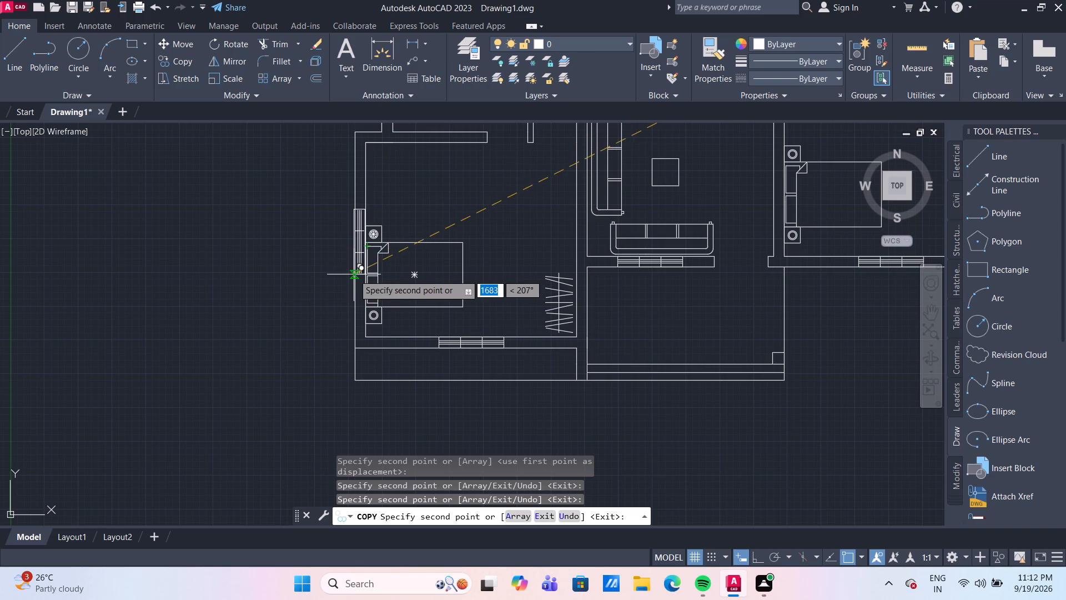
left_click(355, 267)
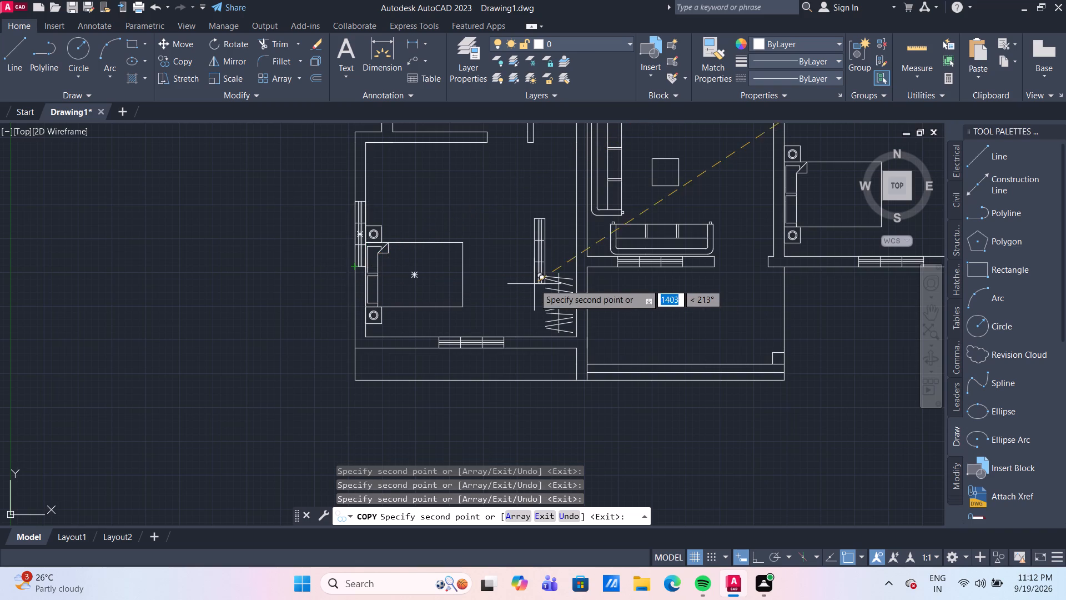
key("Escape")
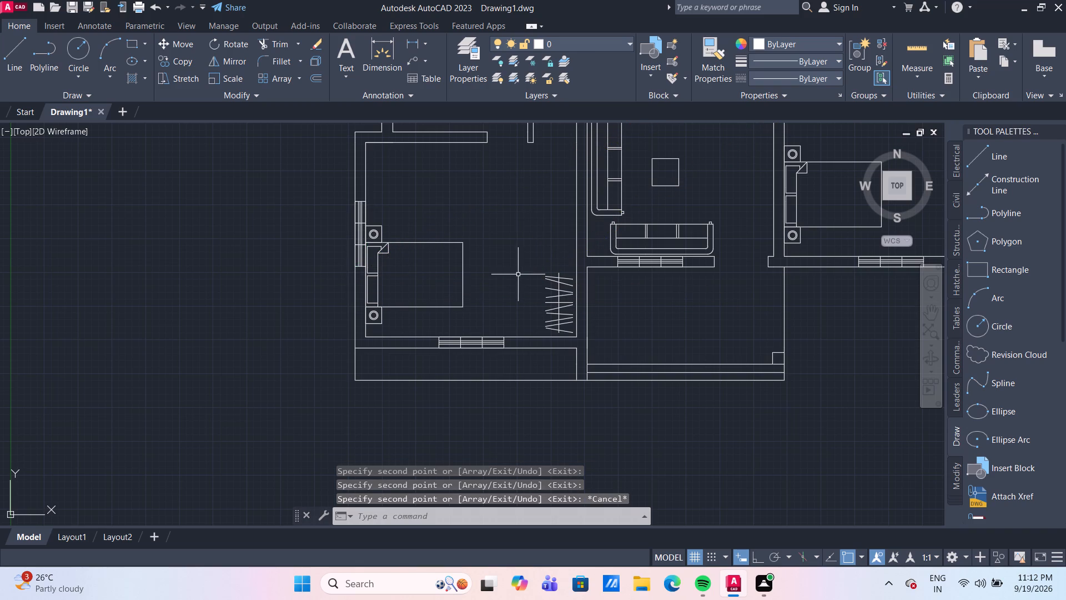
Ungroup the original horizontal window symbol that sits outside the house plan.
scroll(518, 274, "down", 2)
middle_click_drag(508, 273, 416, 321)
scroll(416, 321, "down", 1)
scroll(574, 333, "up", 1)
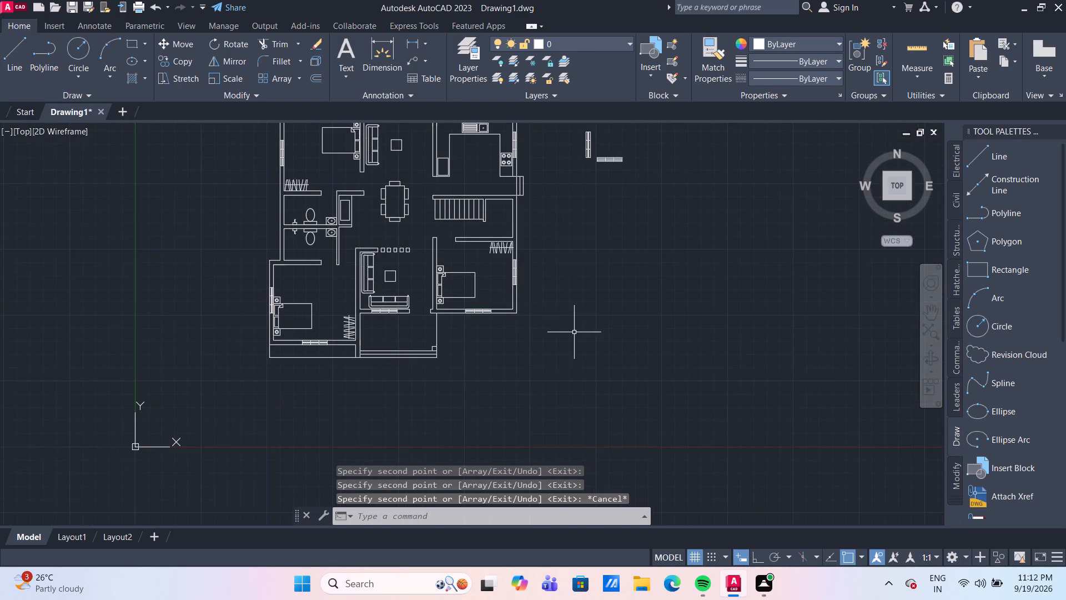
middle_click_drag(574, 332, 581, 377)
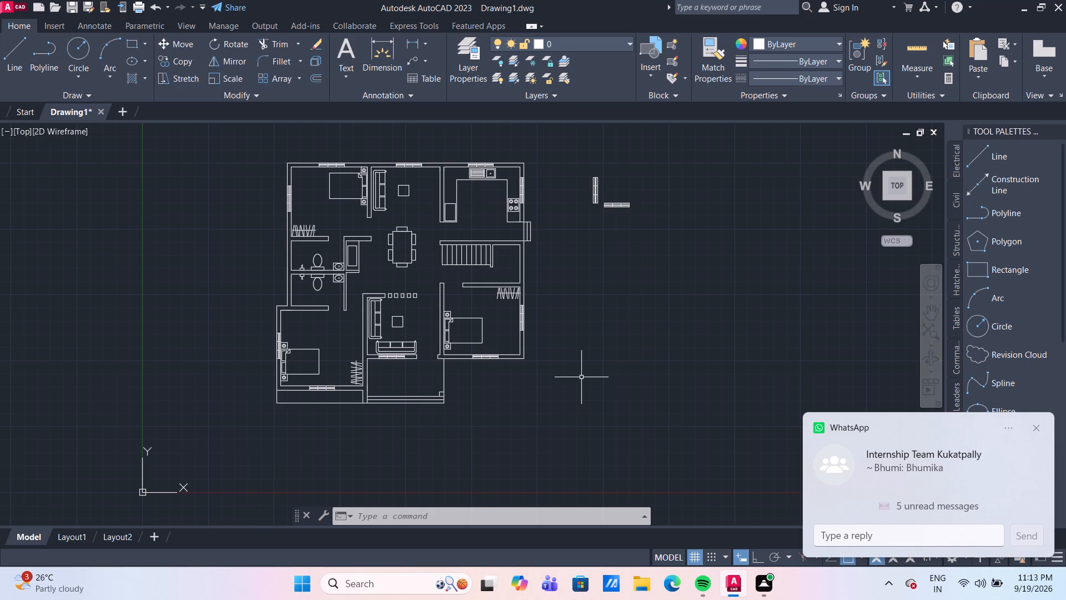
scroll(656, 170, "up", 2)
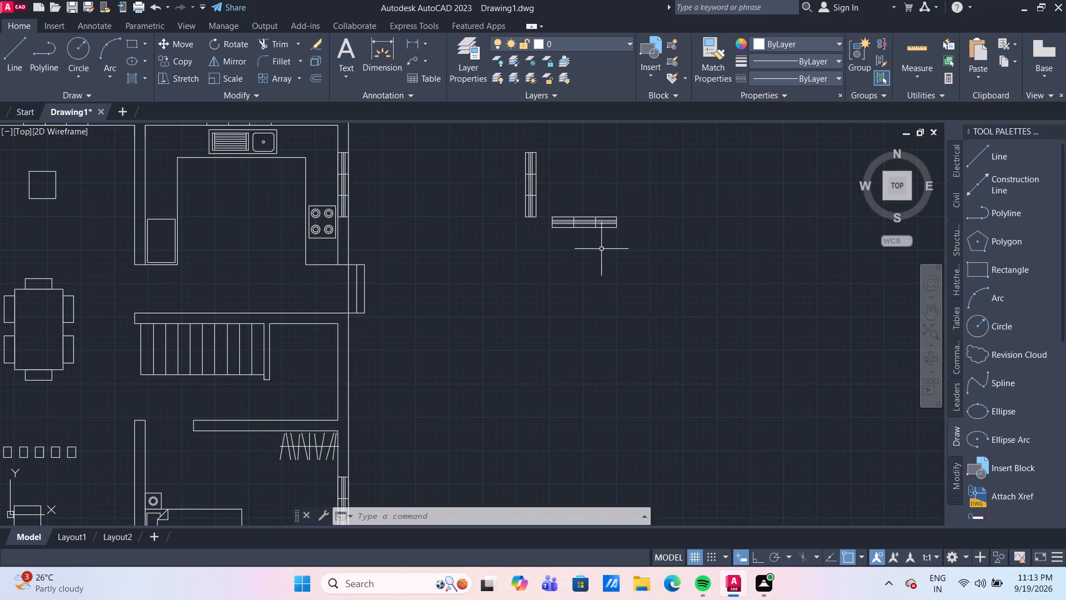
scroll(601, 228, "up", 1)
middle_click_drag(597, 234, 595, 263)
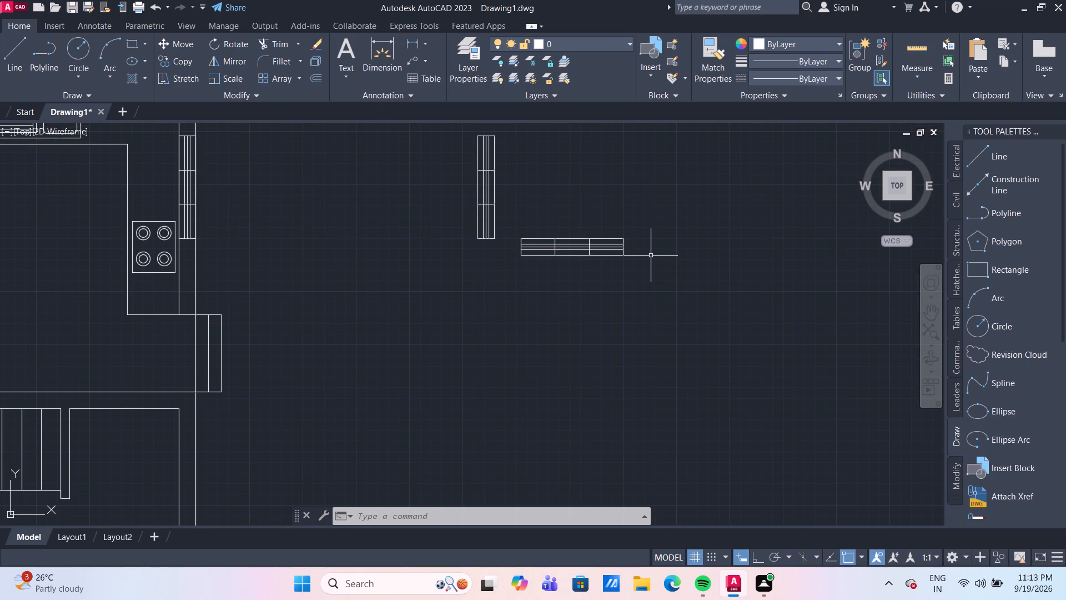
left_click(614, 241)
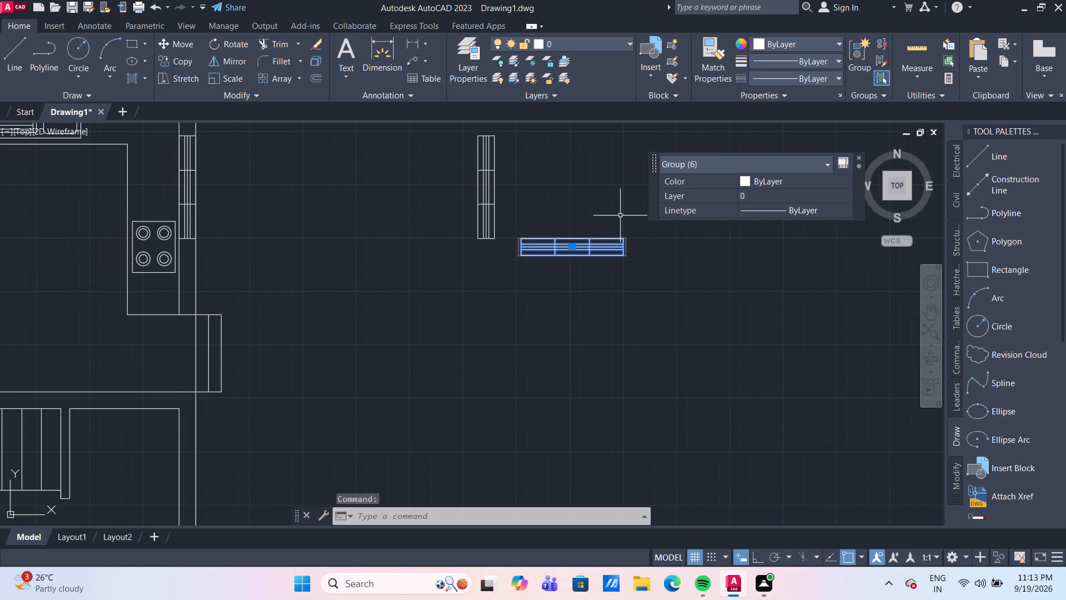
left_click(881, 43)
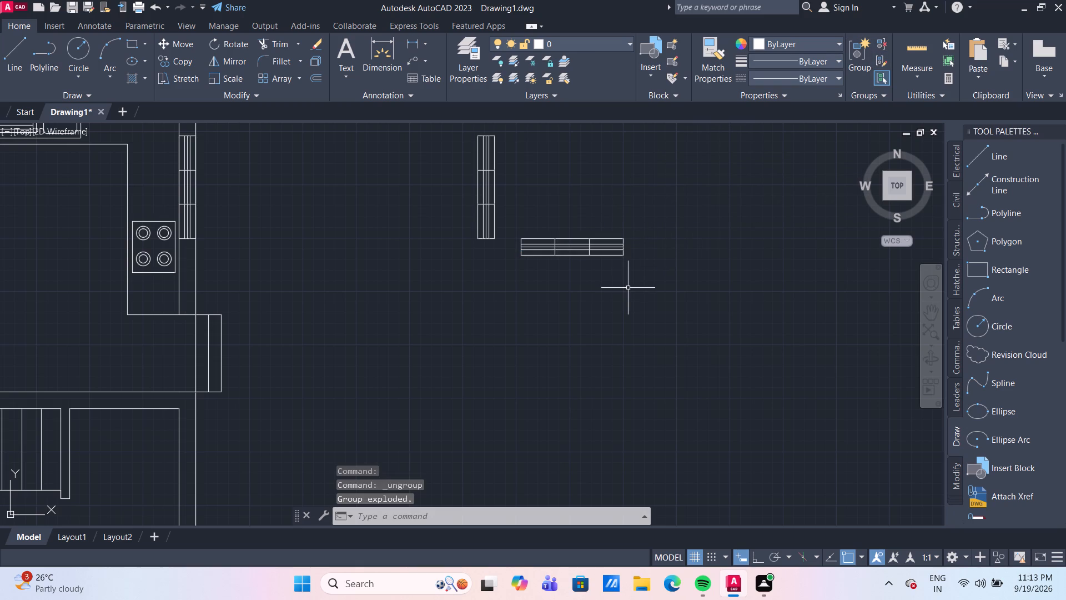
Trim away the end pane of the ungrouped horizontal window, including its leftover end line, to leave a shorter two-pane window.
type("TR")
key("Return")
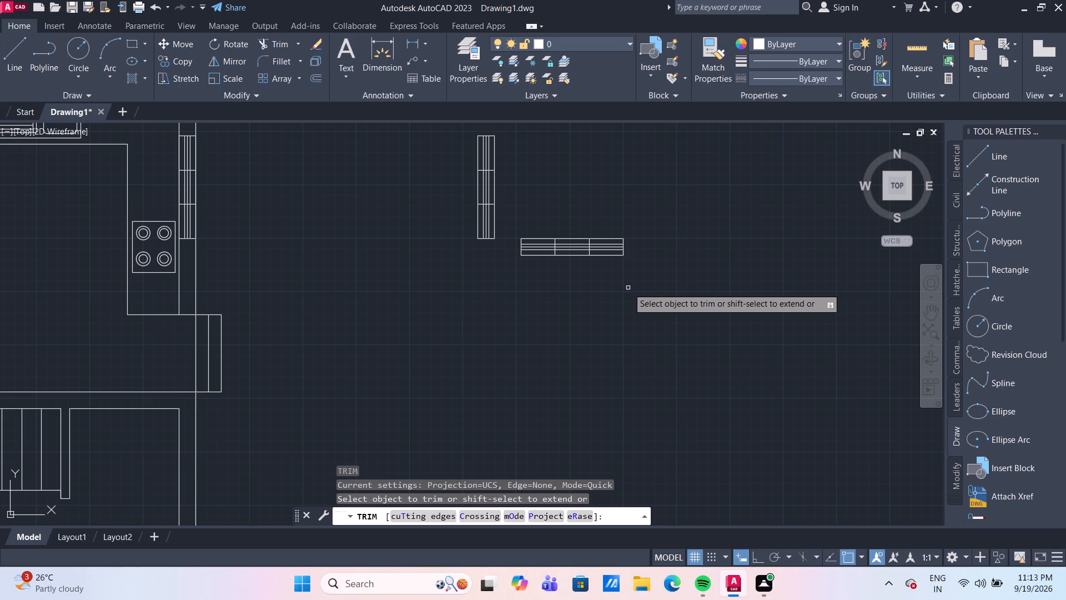
left_click(628, 288)
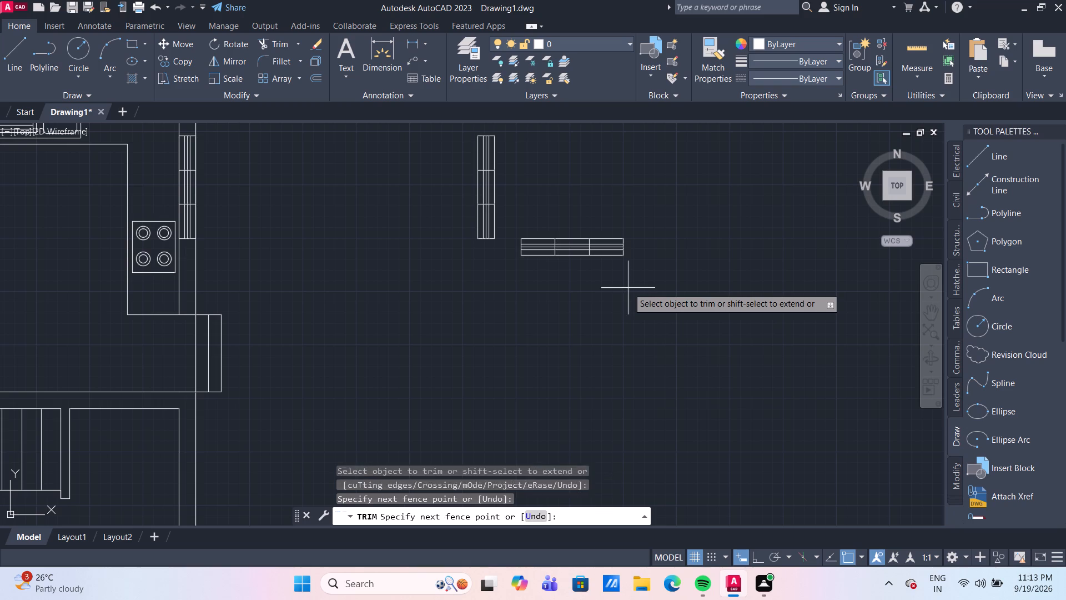
left_click(605, 210)
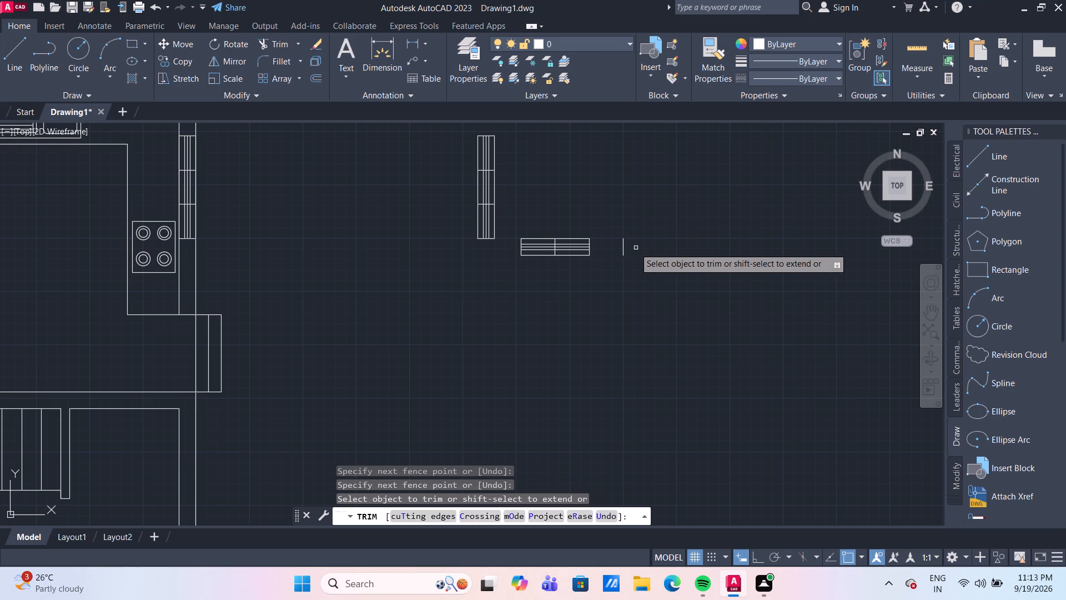
left_click(623, 249)
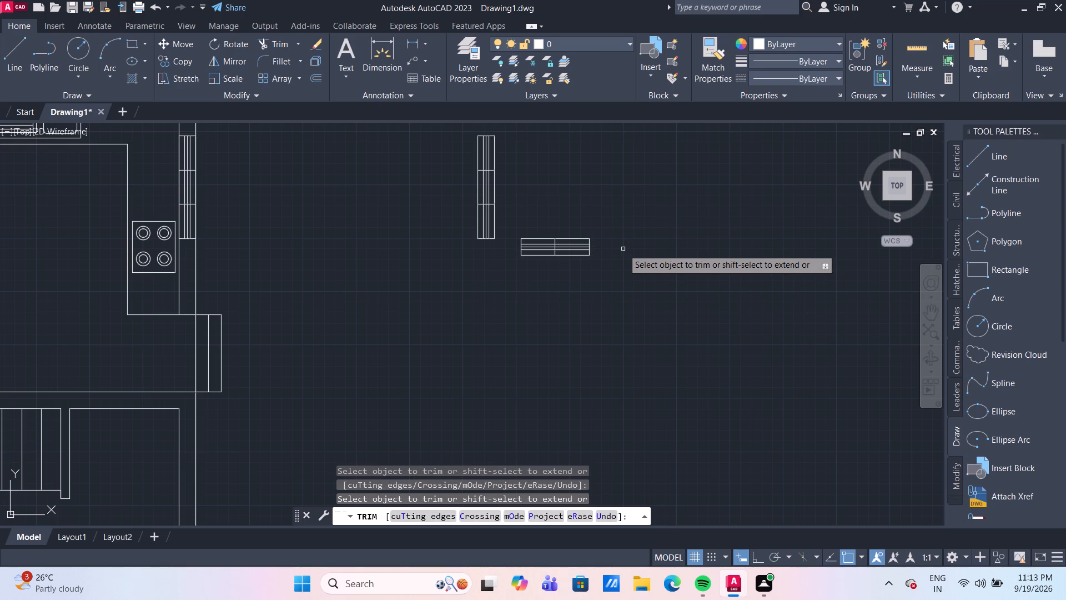
key("Escape")
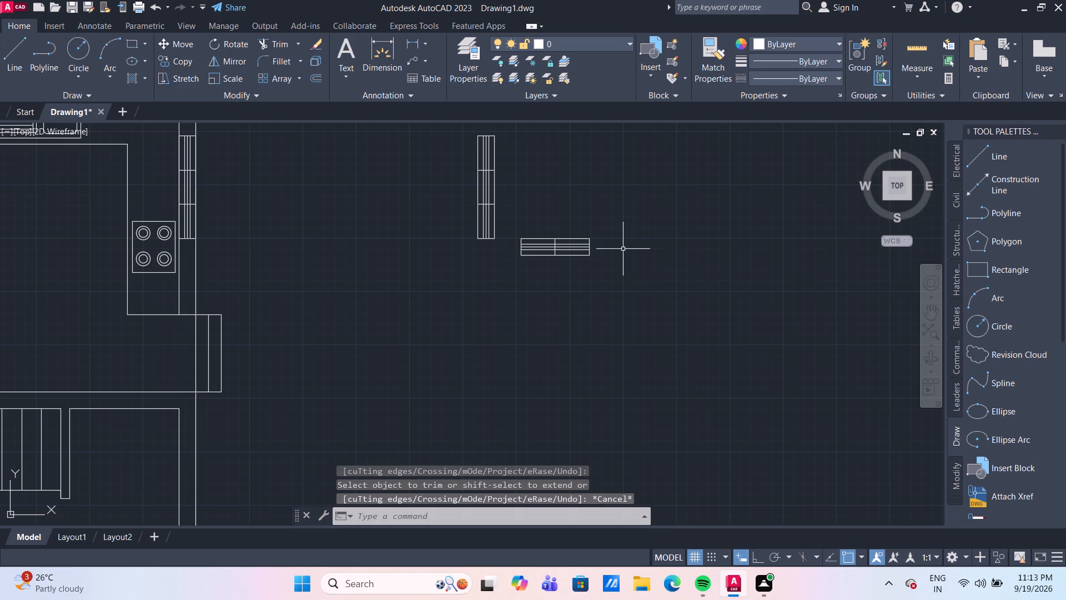
Group all the lines of the shortened two-pane window into one object.
left_click(596, 268)
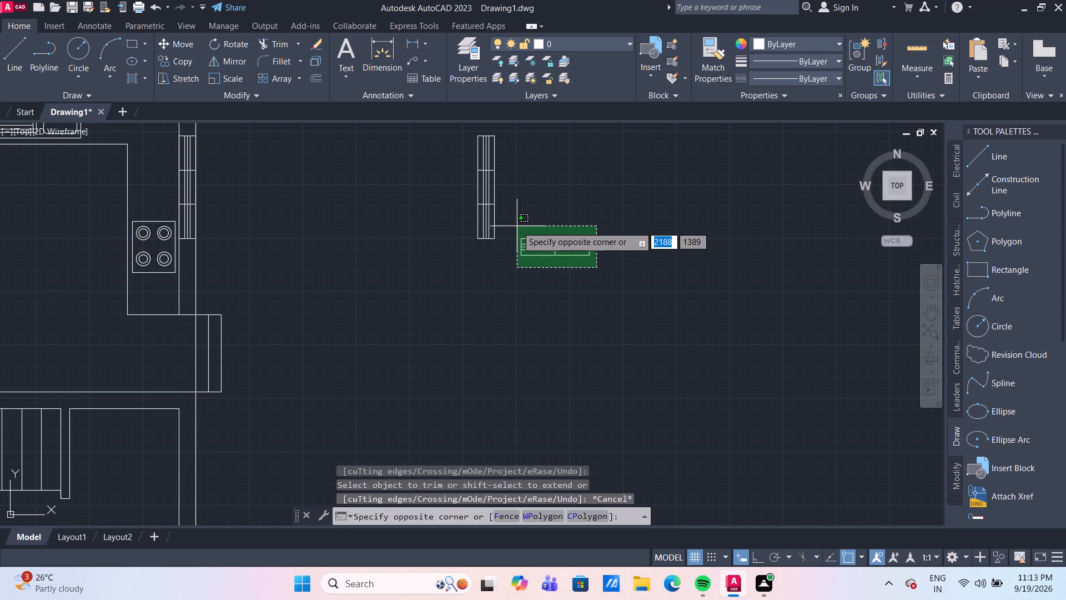
left_click(517, 226)
key("g")
key("Return")
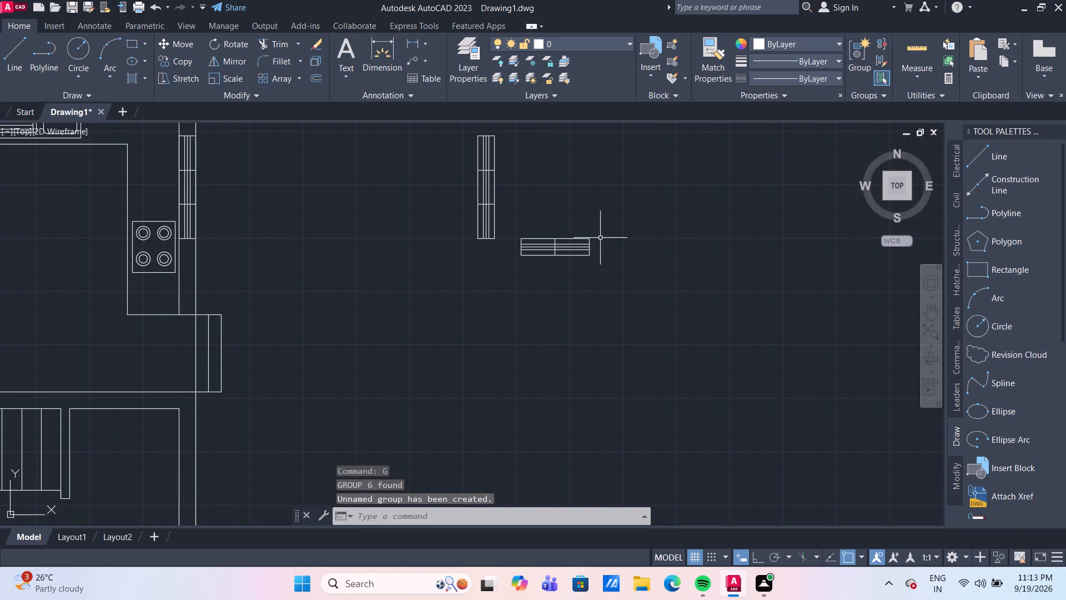
Rotate the two-pane window group about its lower corner to a vertical orientation, using Ortho only for the rotation.
left_click(585, 250)
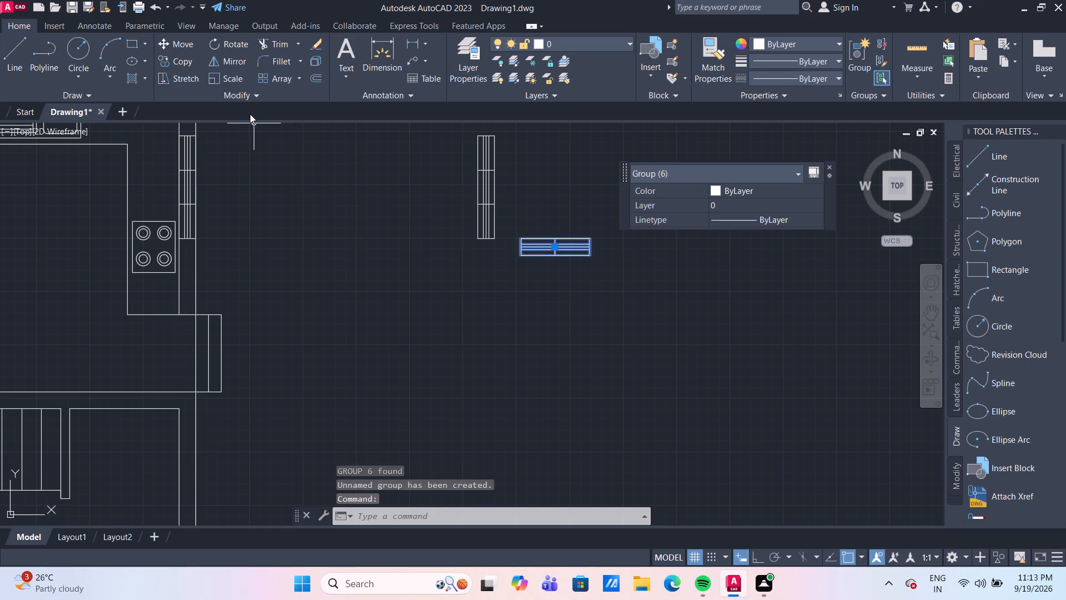
left_click(247, 45)
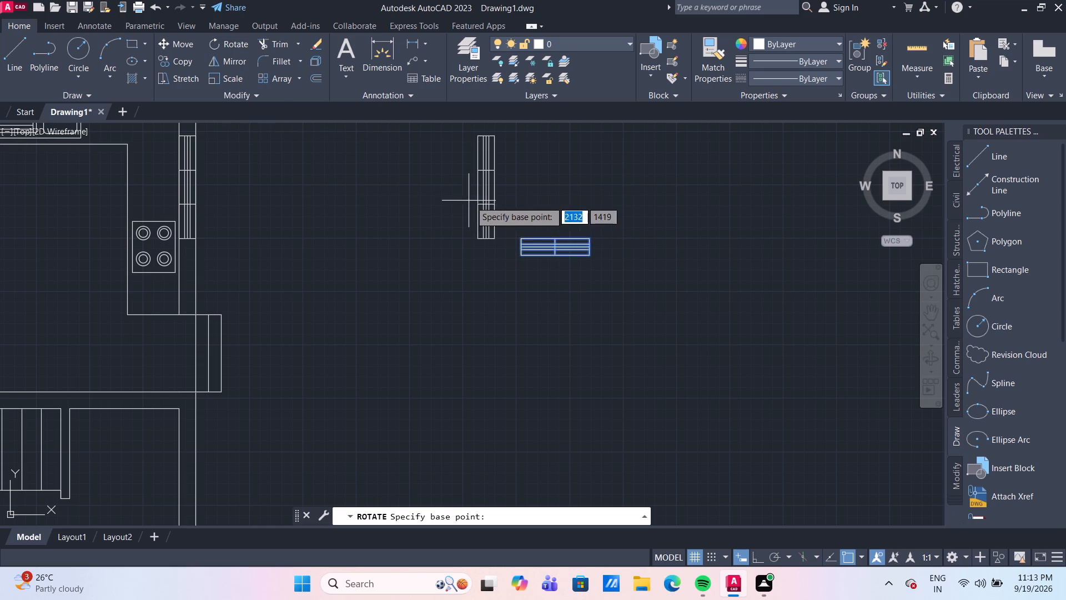
left_click_drag(756, 558, 756, 547)
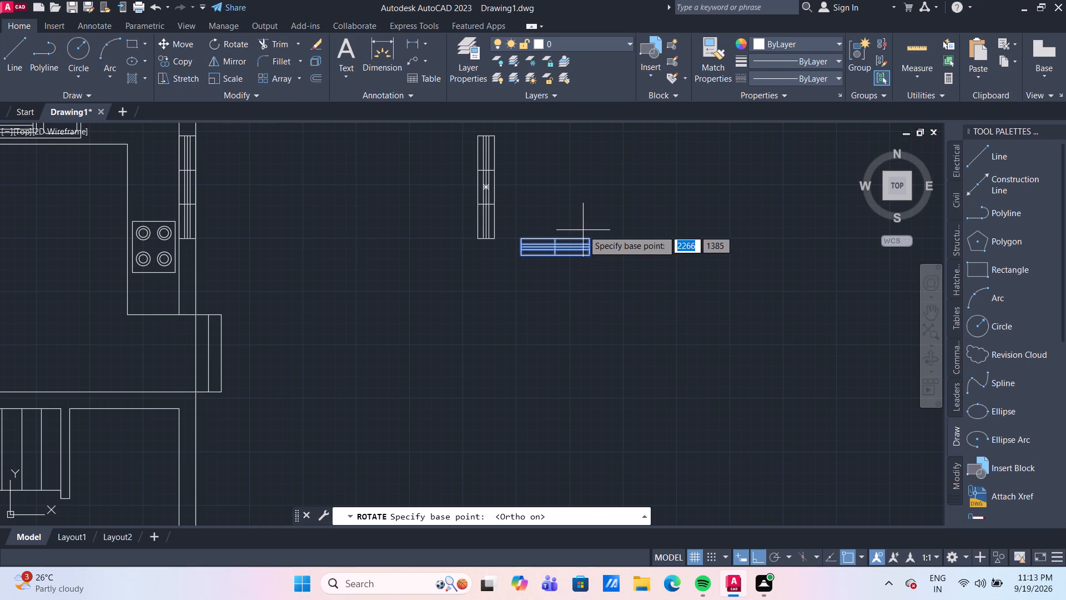
left_click_drag(577, 235, 590, 254)
left_click(595, 297)
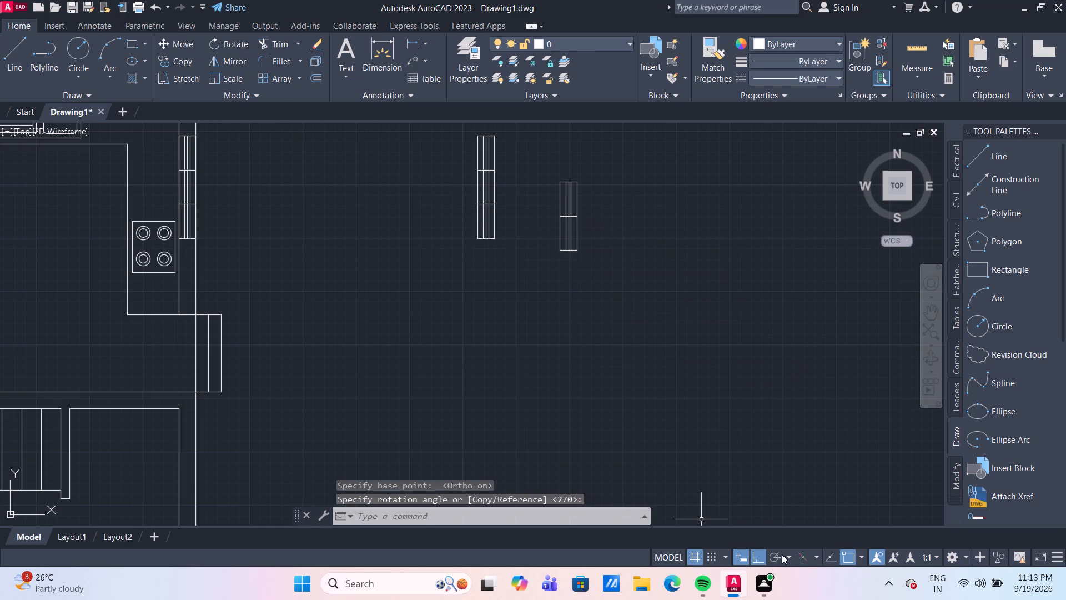
left_click(754, 562)
Copy the vertical two-pane window from its lower outer corner into the right exterior wall of the space beside the staircase.
left_click(575, 224)
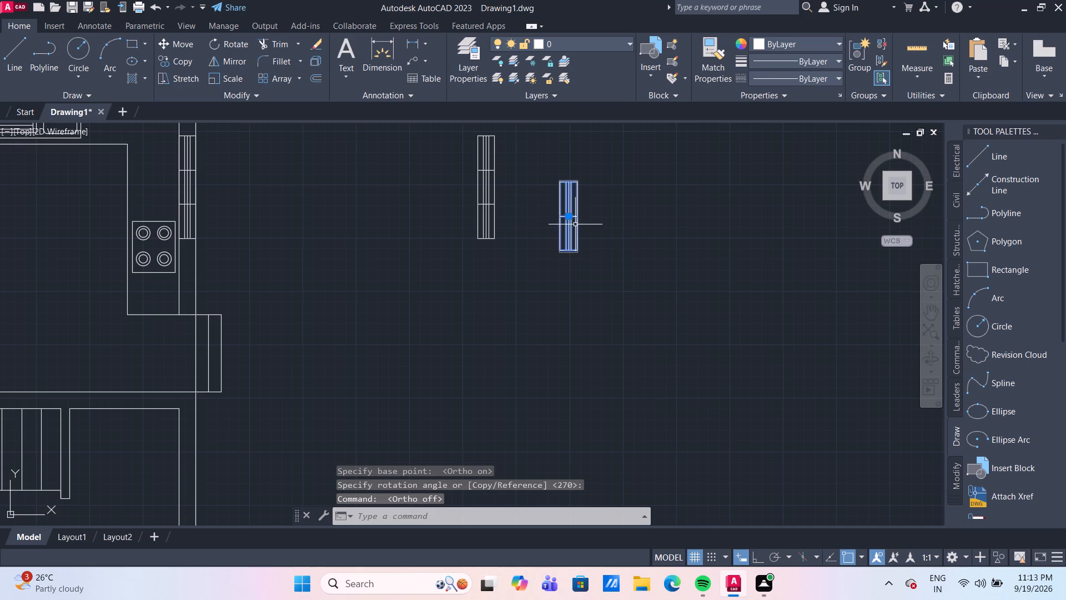
type("CO")
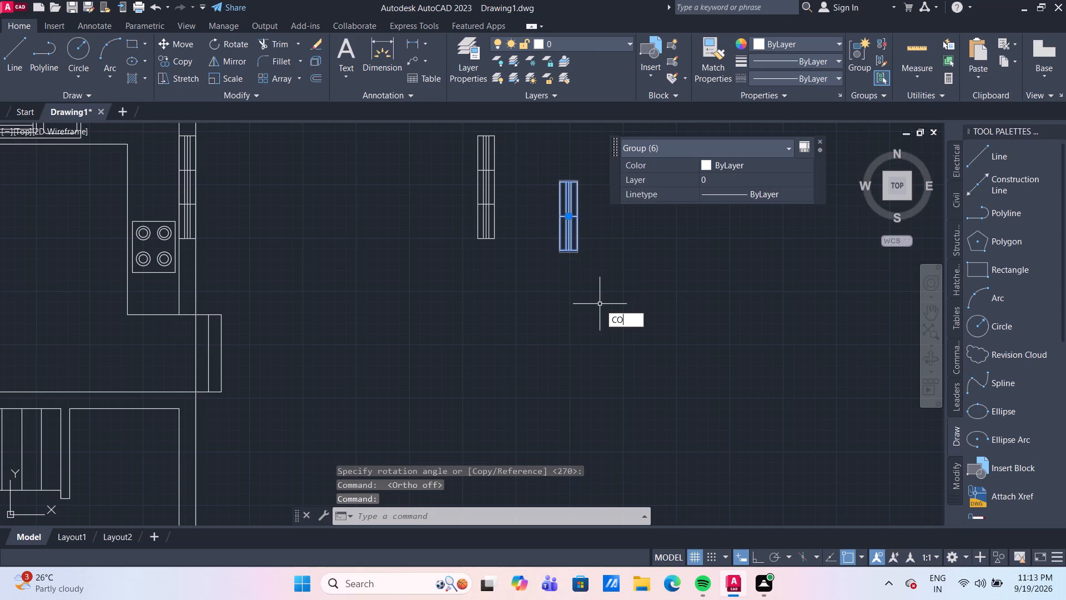
key("Return")
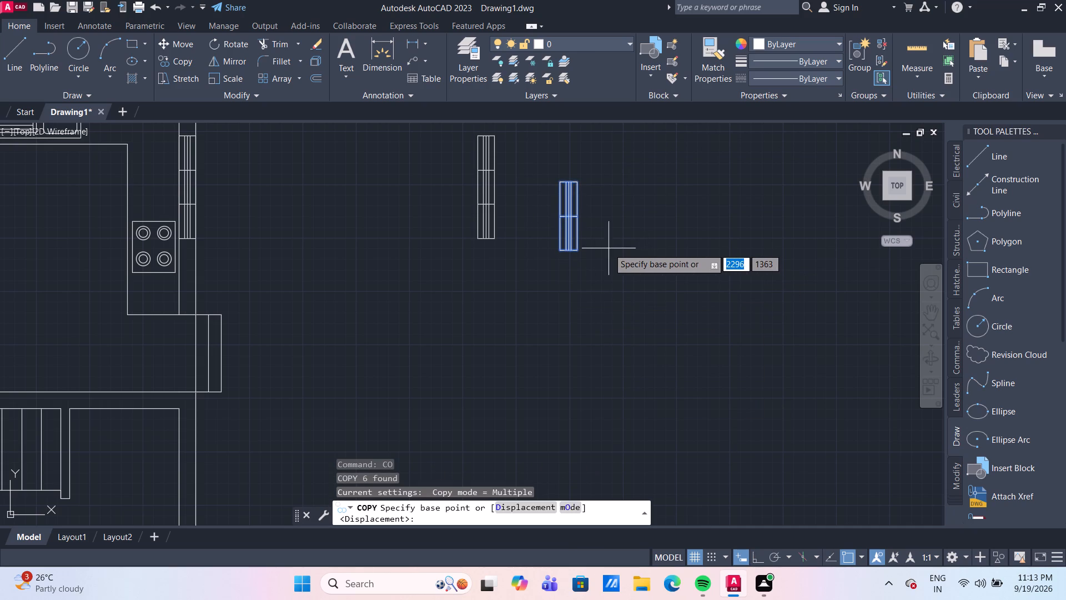
left_click(579, 251)
scroll(413, 312, "down", 2)
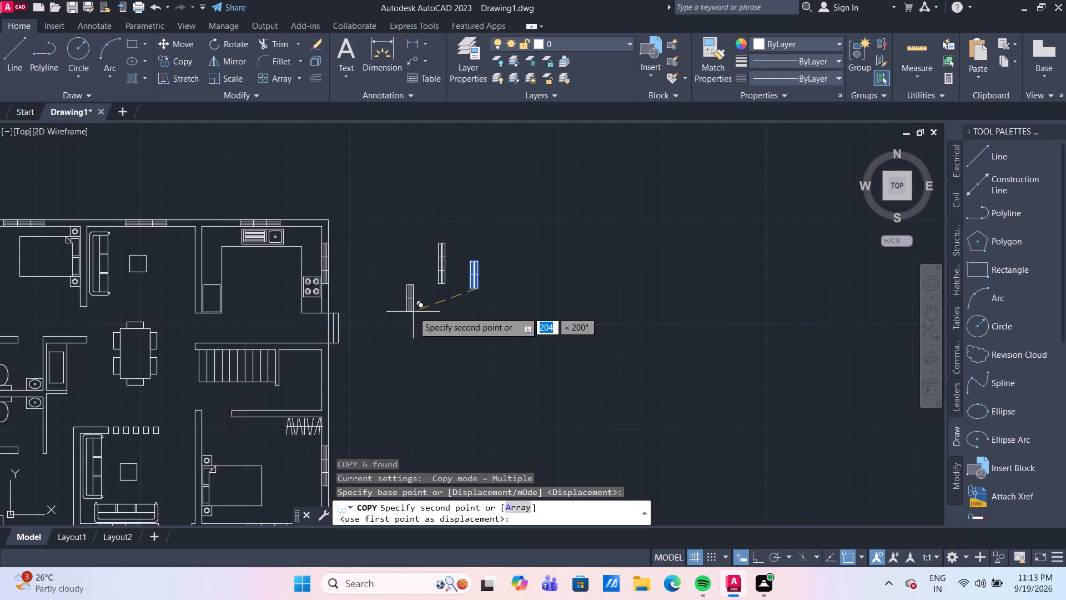
middle_click_drag(433, 306, 647, 7)
middle_click_drag(644, 17, 587, 181)
middle_click_drag(587, 181, 545, 322)
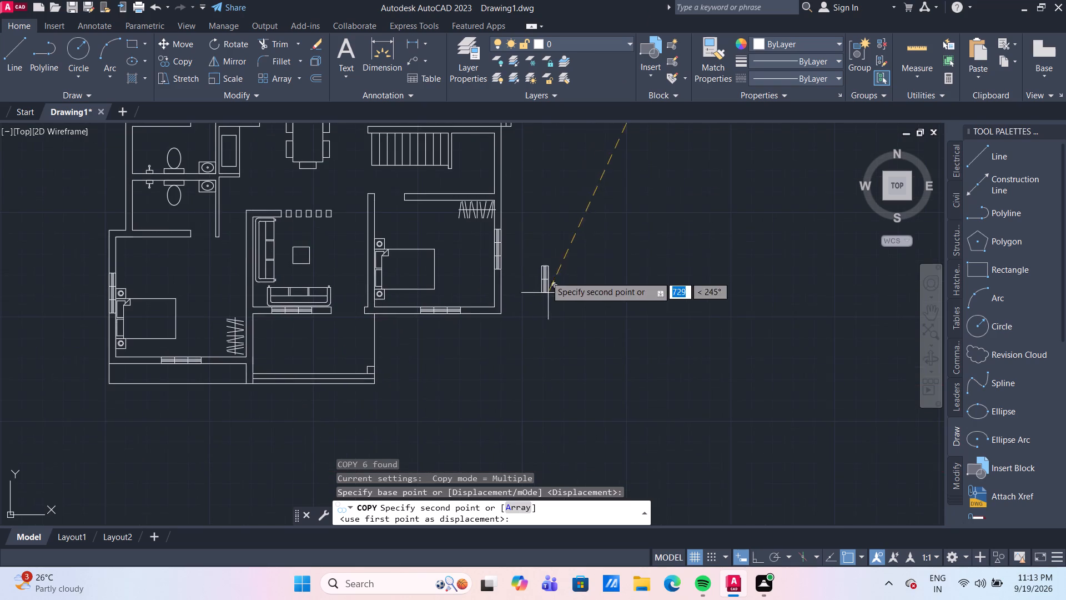
middle_click_drag(526, 189, 519, 269)
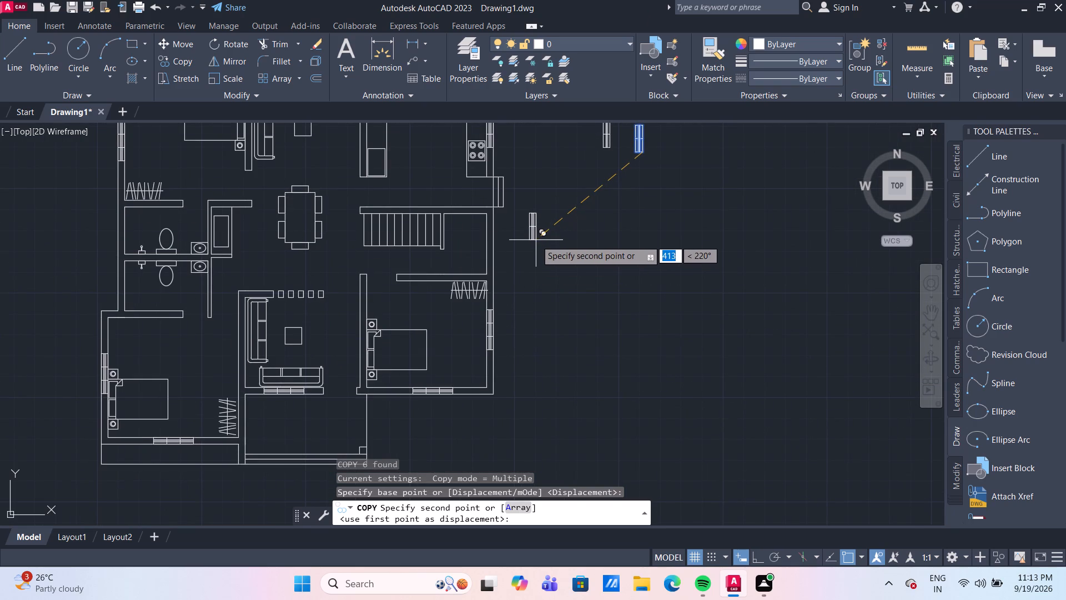
scroll(520, 218, "up", 1)
middle_click_drag(520, 218, 520, 242)
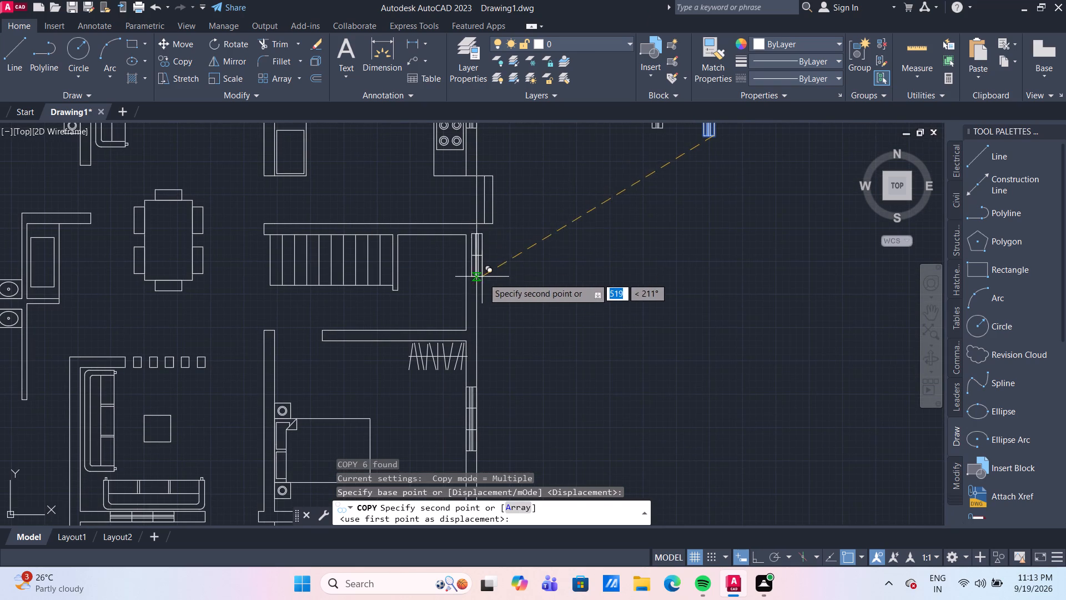
scroll(486, 283, "up", 2)
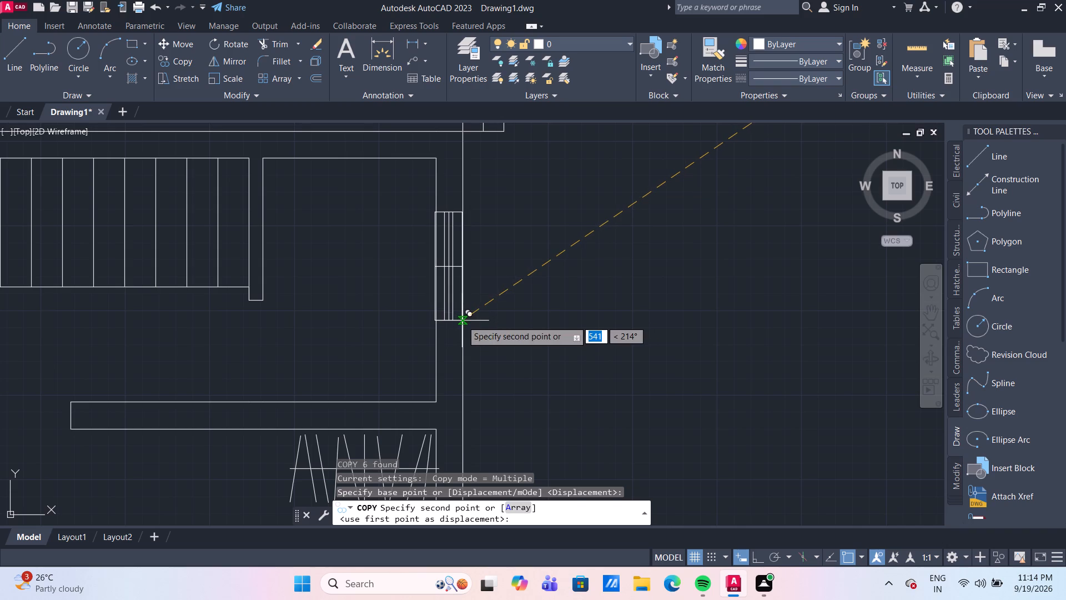
left_click(462, 321)
Place a copy of the two-pane window in the left exterior wall of the lower bathroom.
scroll(521, 287, "down", 3)
middle_click_drag(247, 325, 482, 355)
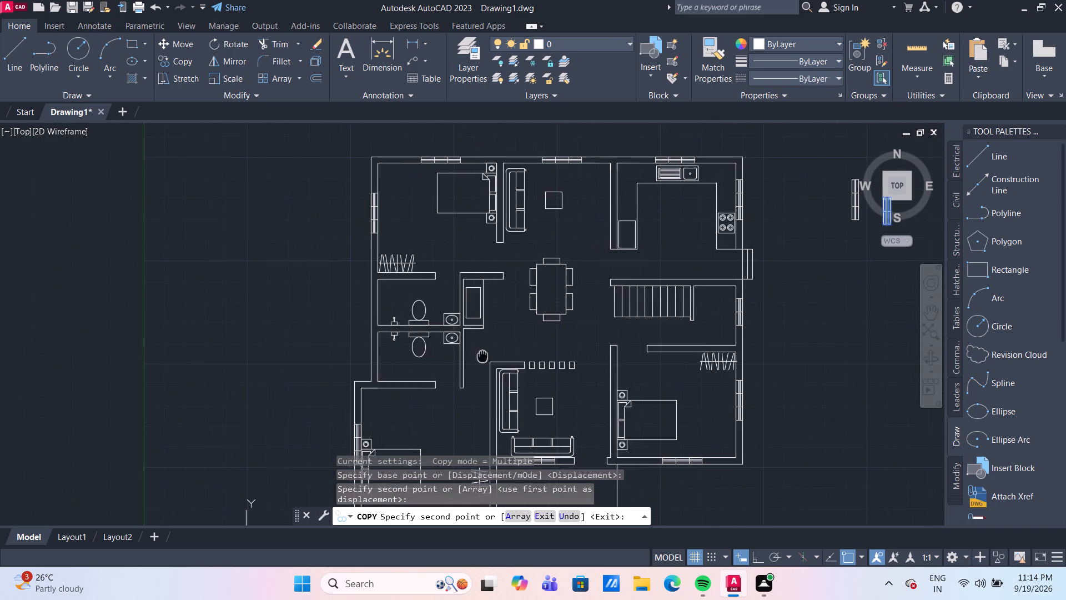
scroll(412, 355, "up", 2)
middle_click_drag(365, 357, 481, 381)
middle_click_drag(475, 389, 475, 328)
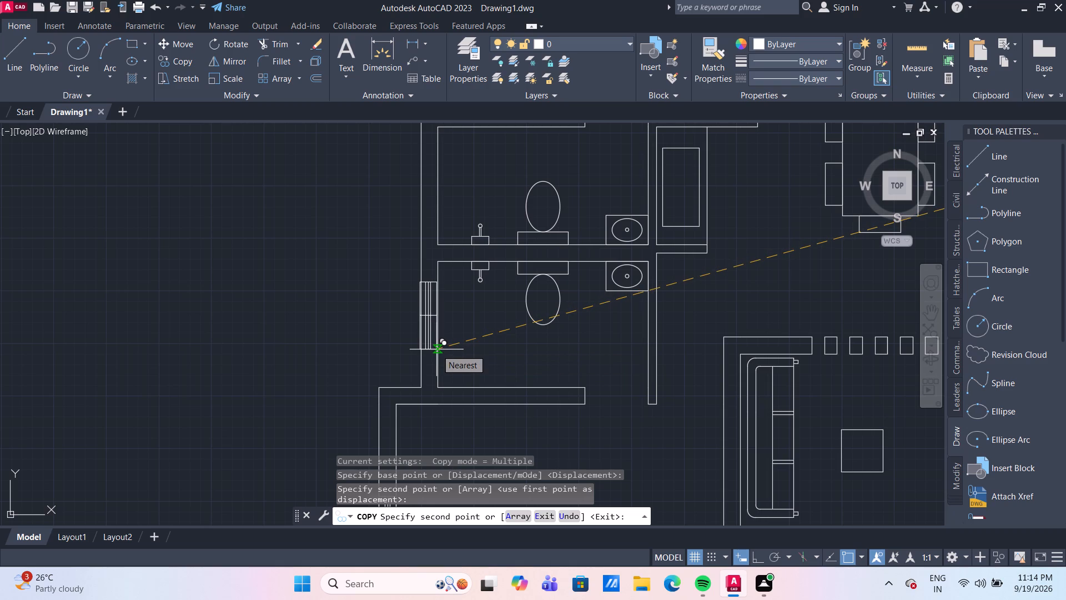
left_click(436, 349)
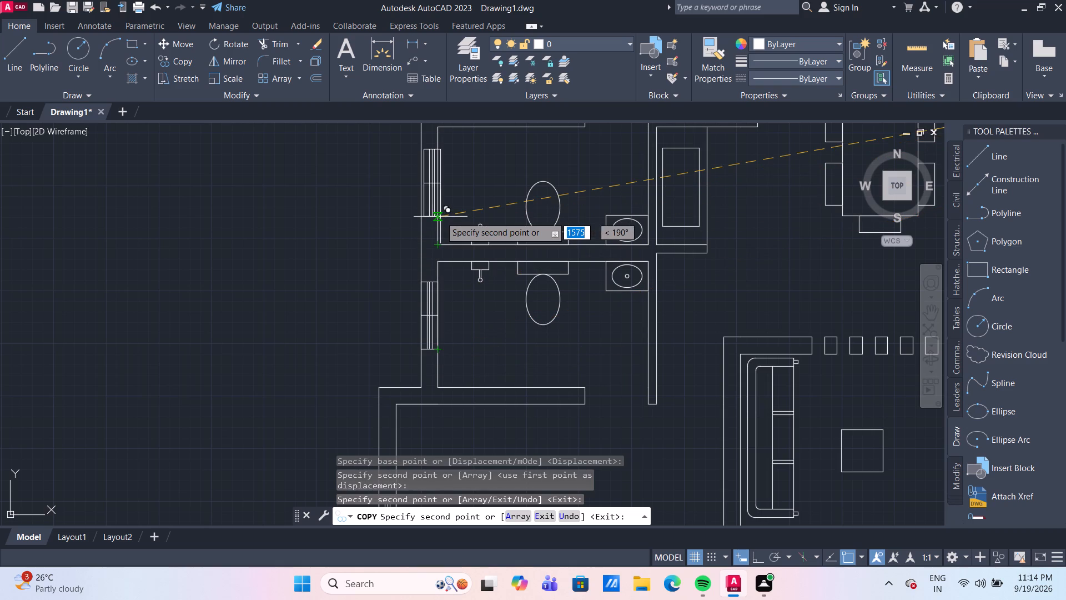
Place a copy of the two-pane window in the left exterior wall of the upper bathroom and finish copying.
scroll(442, 208, "down", 1)
scroll(442, 208, "up", 3)
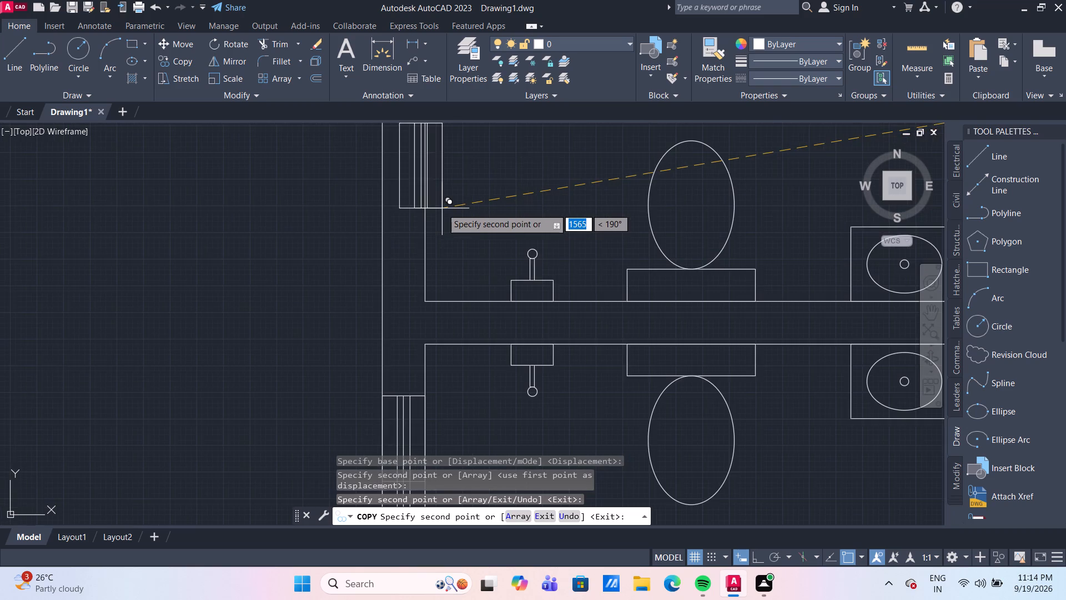
scroll(439, 210, "down", 2)
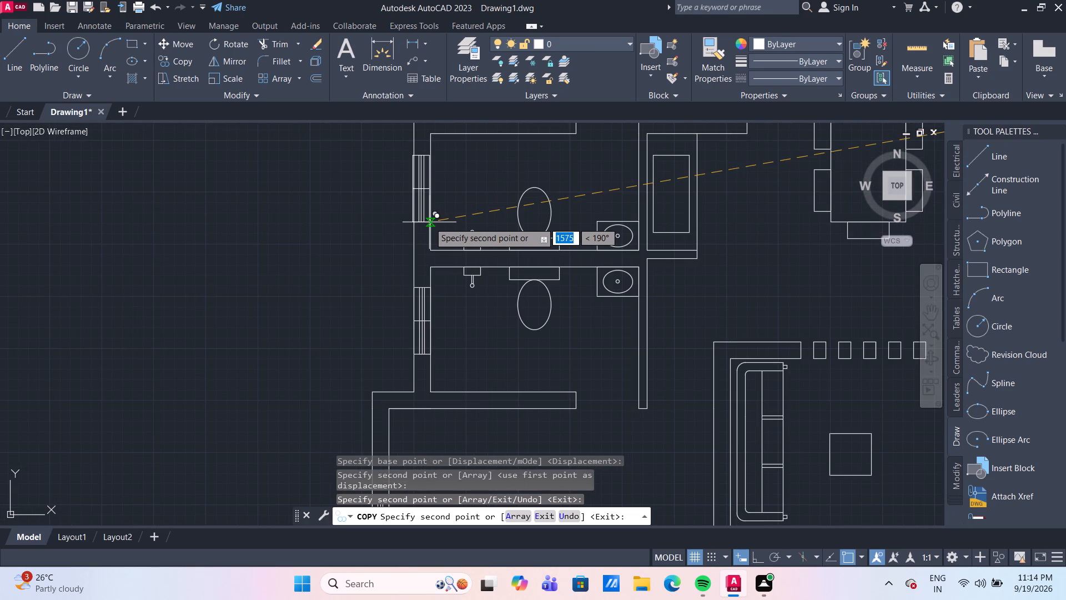
left_click(429, 222)
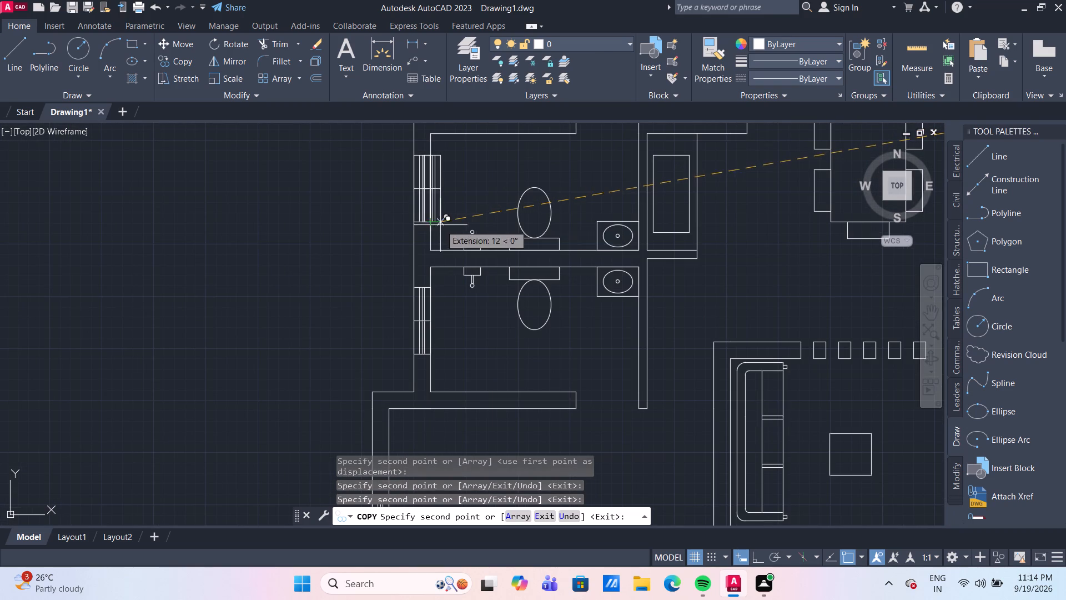
key("Escape")
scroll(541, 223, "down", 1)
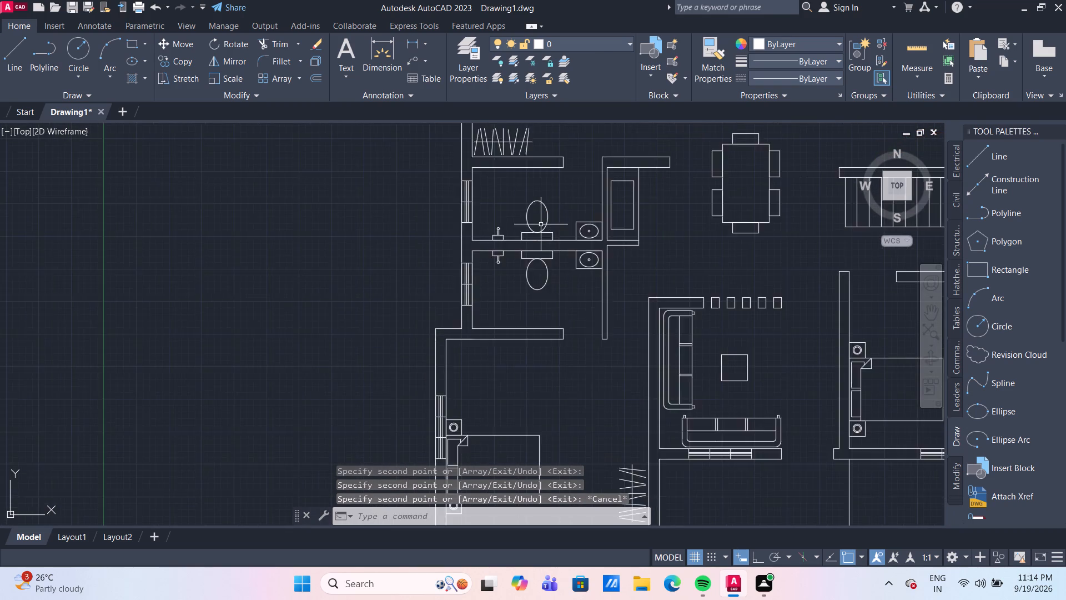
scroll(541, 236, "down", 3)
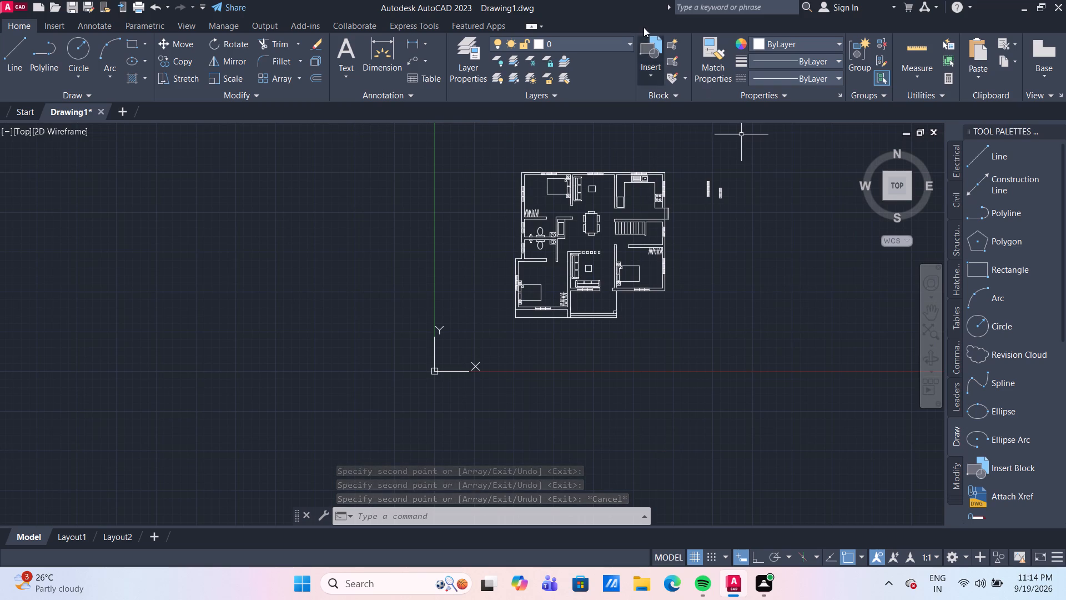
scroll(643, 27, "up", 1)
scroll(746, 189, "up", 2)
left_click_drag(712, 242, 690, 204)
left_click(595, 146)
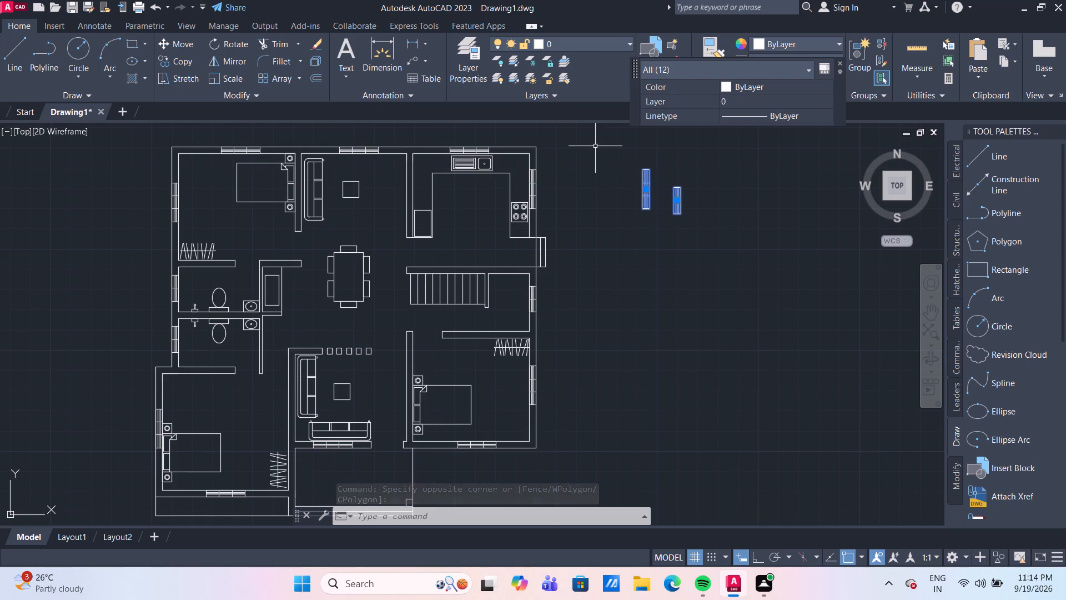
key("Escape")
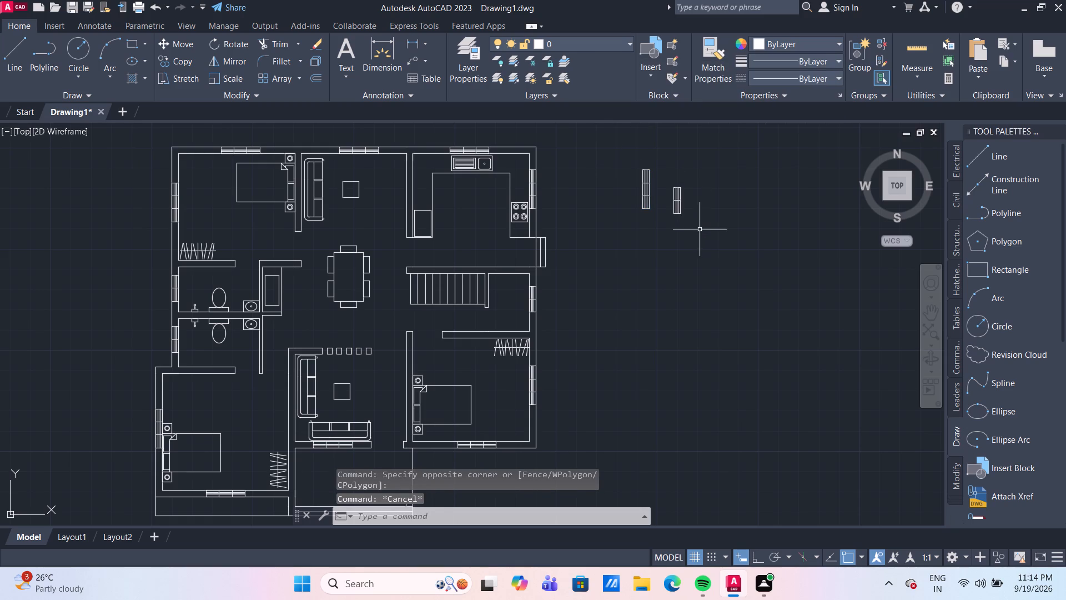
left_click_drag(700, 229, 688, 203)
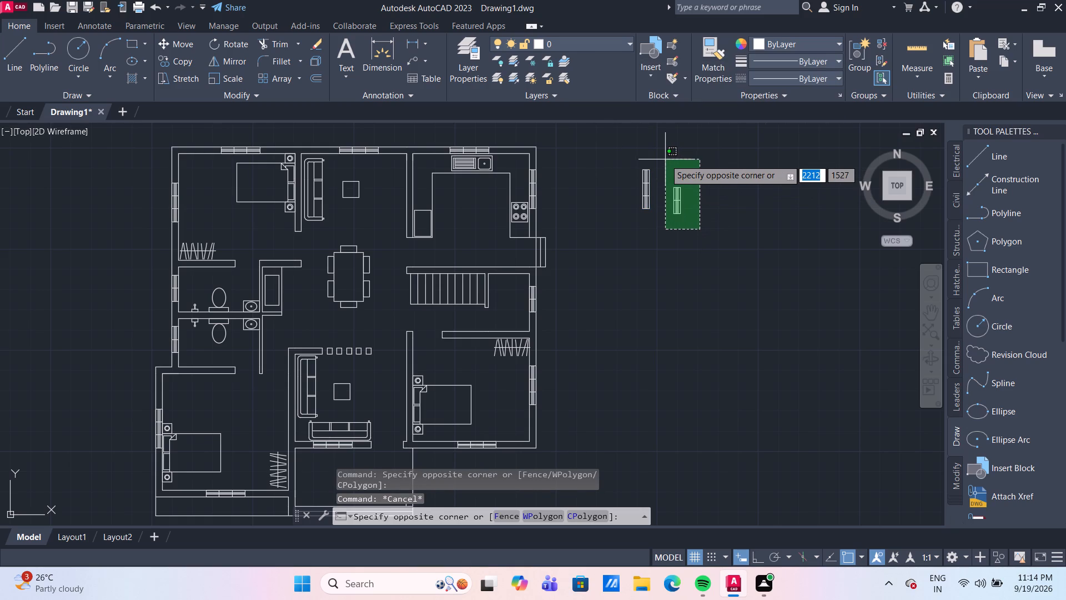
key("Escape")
Ungroup the original two-pane vertical window that sits outside the house plan.
scroll(691, 202, "up", 3)
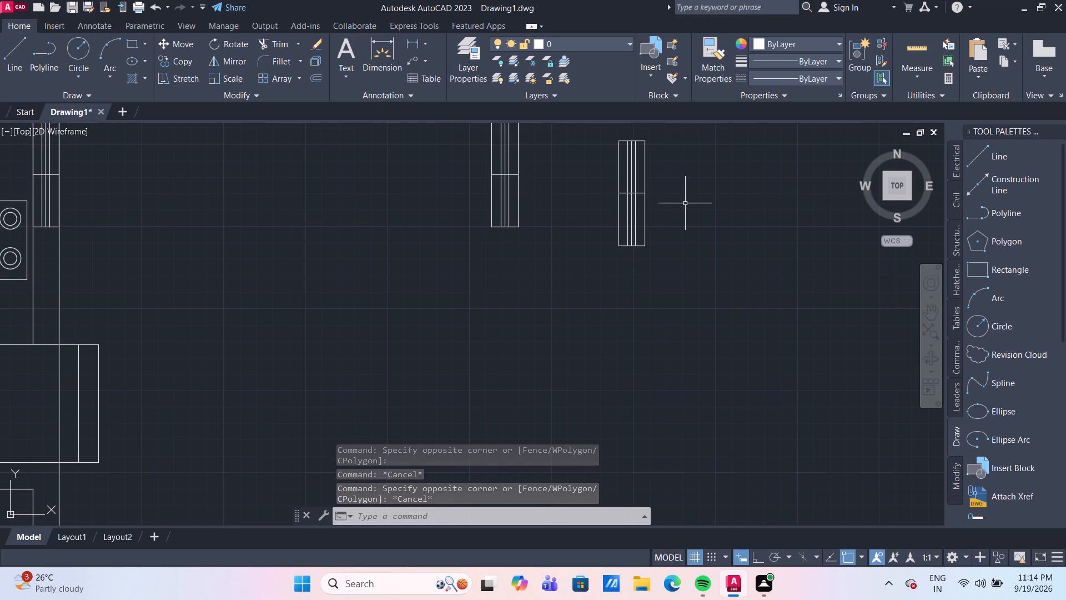
middle_click_drag(682, 207, 669, 253)
scroll(653, 250, "up", 1)
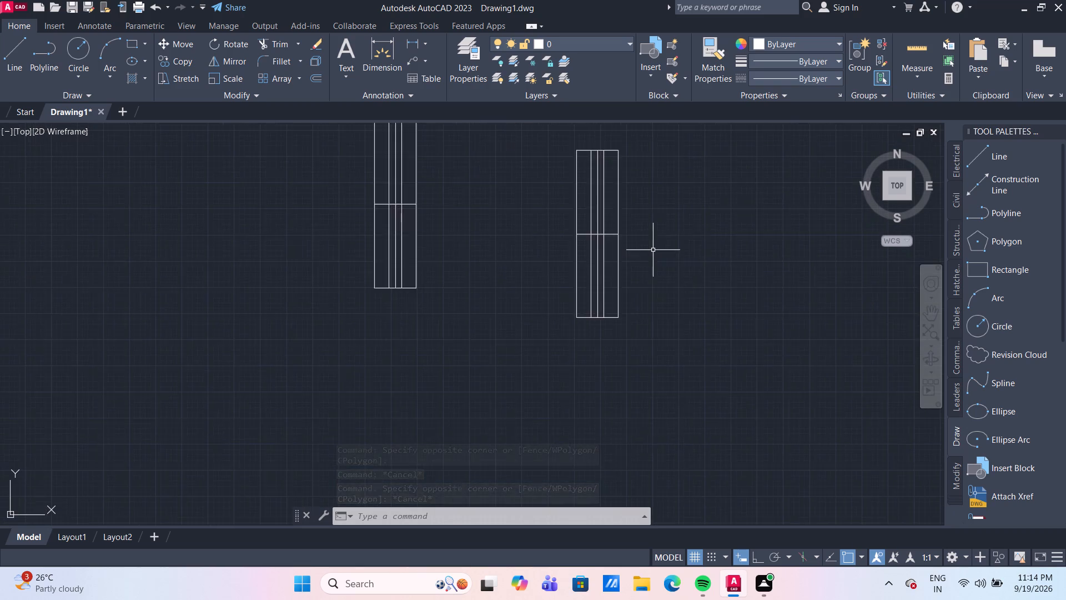
scroll(653, 250, "up", 1)
left_click(592, 224)
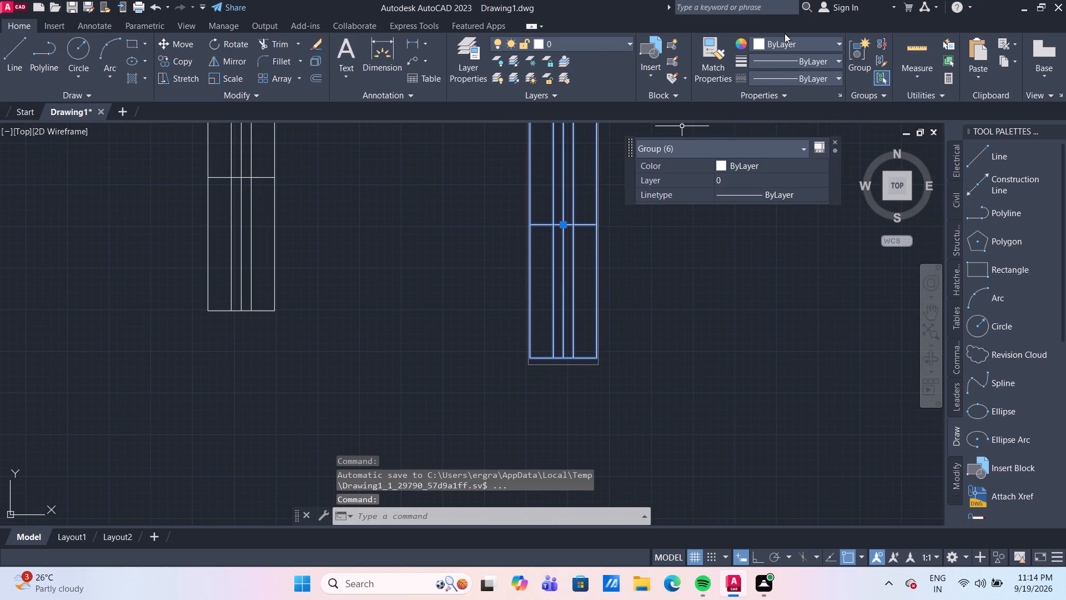
left_click_drag(880, 41, 876, 46)
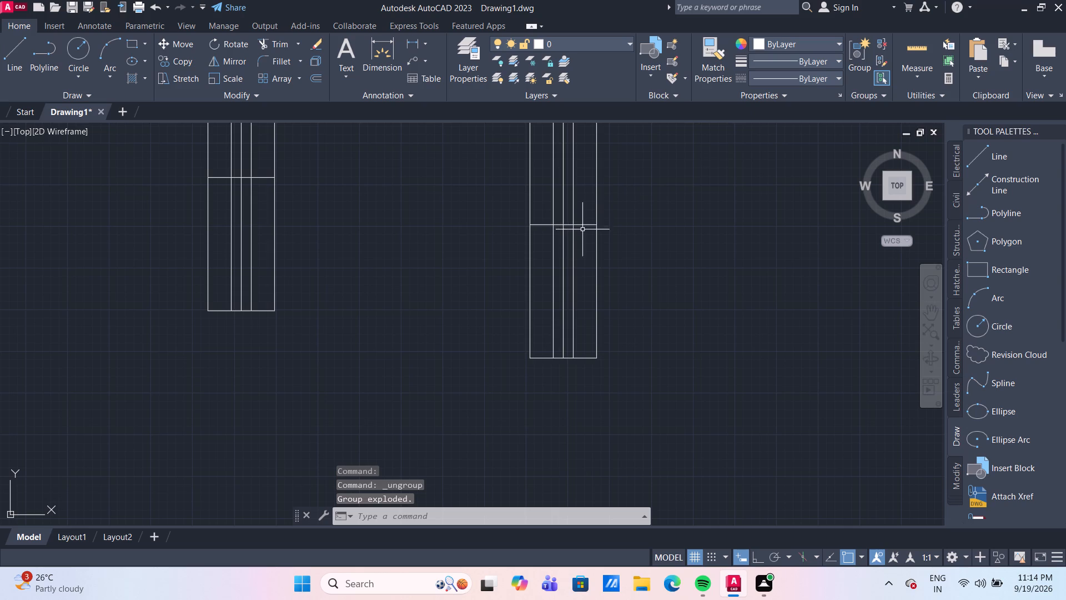
Delete the middle crossbar from the ungrouped two-pane window.
left_click_drag(586, 225, 596, 229)
key("Delete")
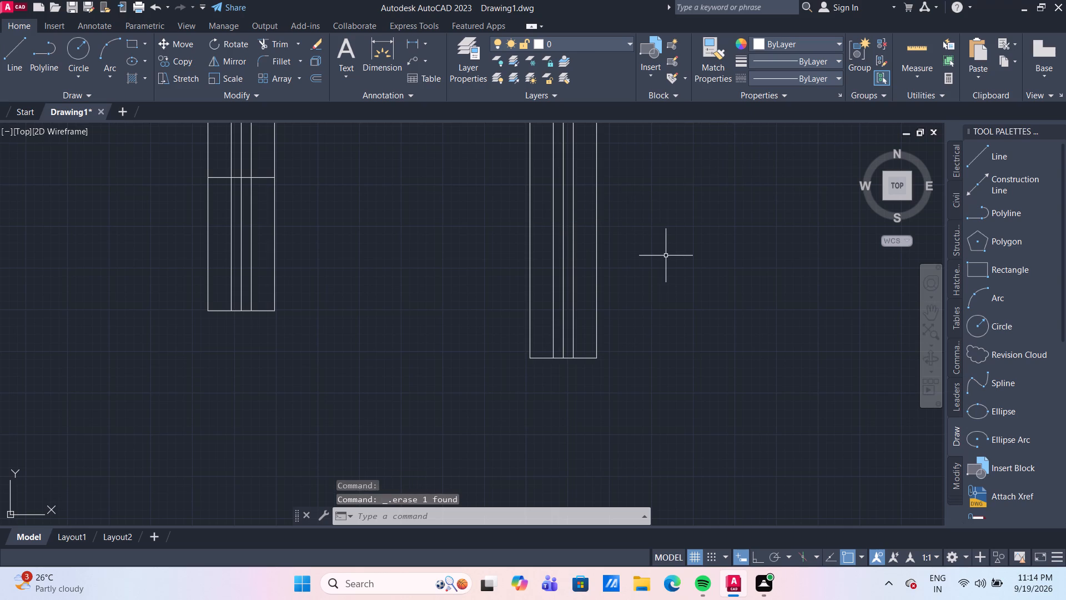
Move the window without crossbars from outside the plan into the kitchen's left wall, just above the refrigerator rectangle.
scroll(666, 256, "down", 1)
left_click_drag(628, 346, 632, 330)
left_click(571, 136)
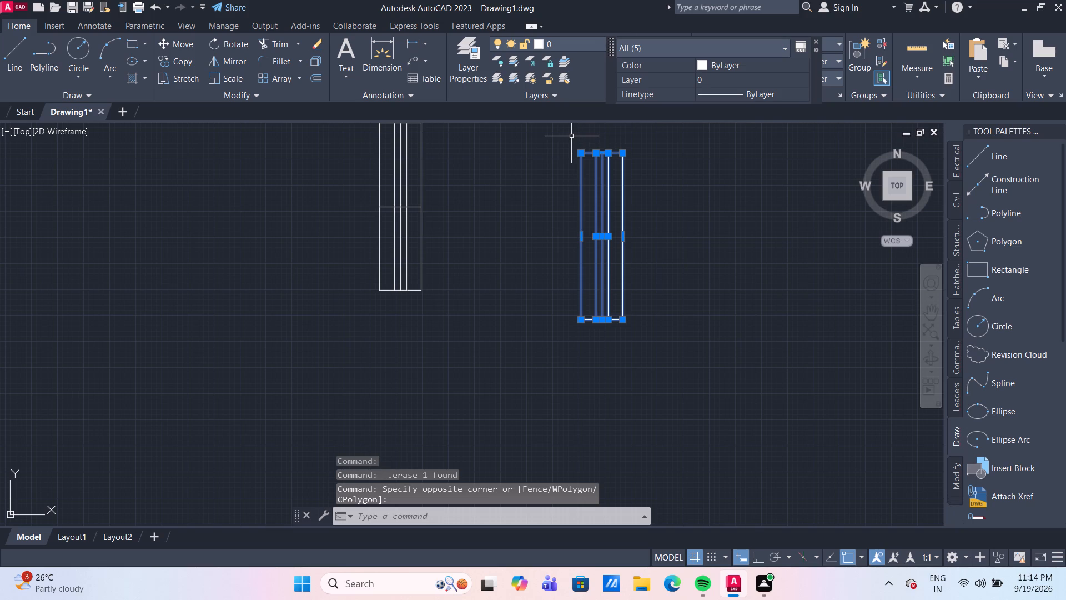
key("c")
key("BackSpace")
key("m")
key("Return")
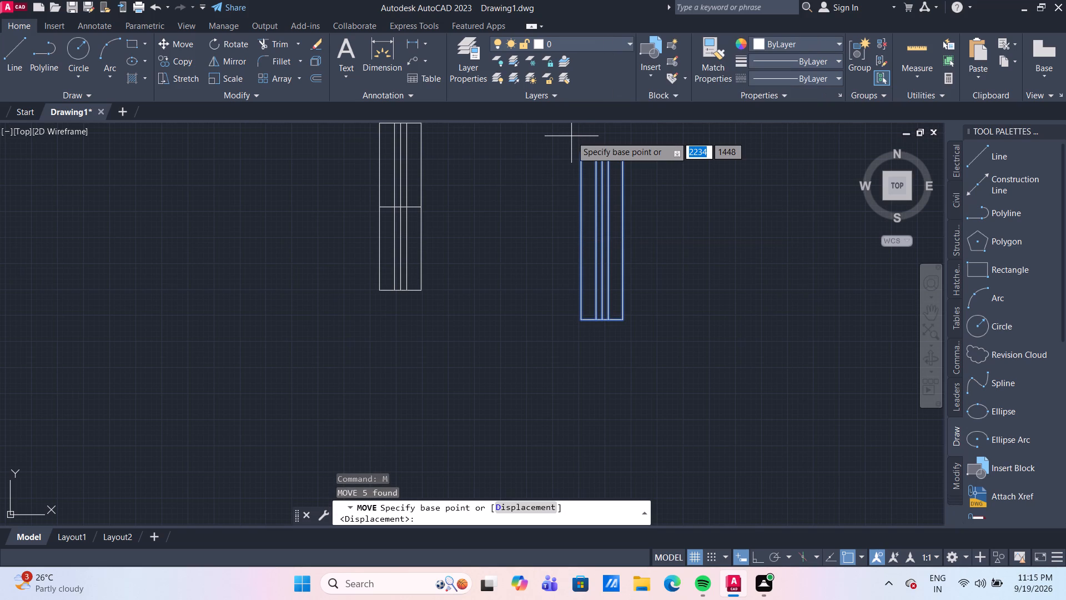
left_click(621, 321)
scroll(429, 291, "down", 2)
scroll(322, 301, "down", 1)
middle_click_drag(322, 301, 728, 278)
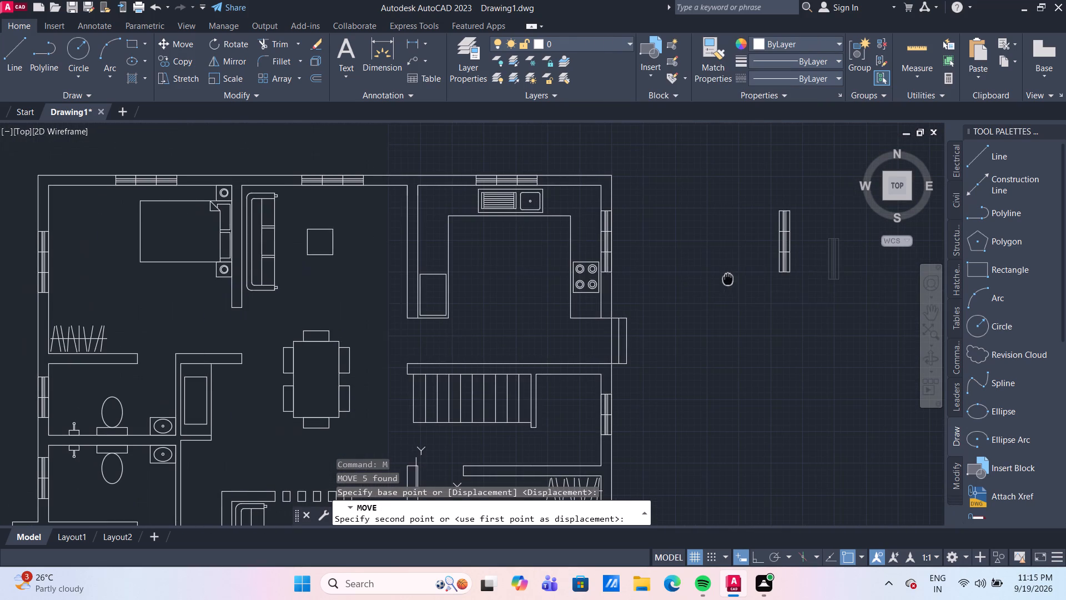
scroll(441, 248, "up", 2)
middle_click_drag(409, 256, 430, 286)
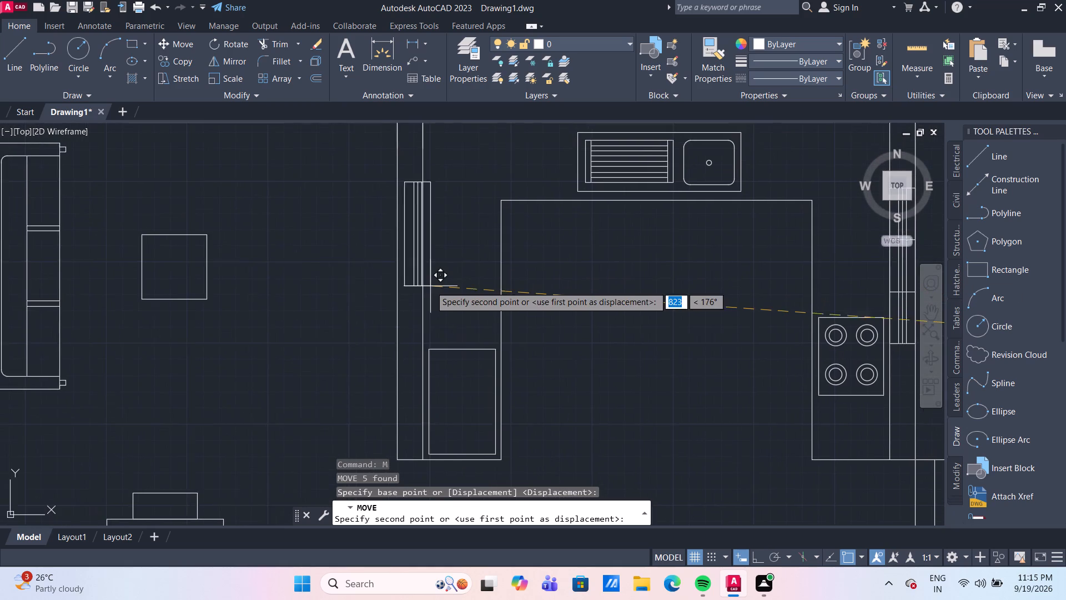
scroll(430, 286, "down", 1)
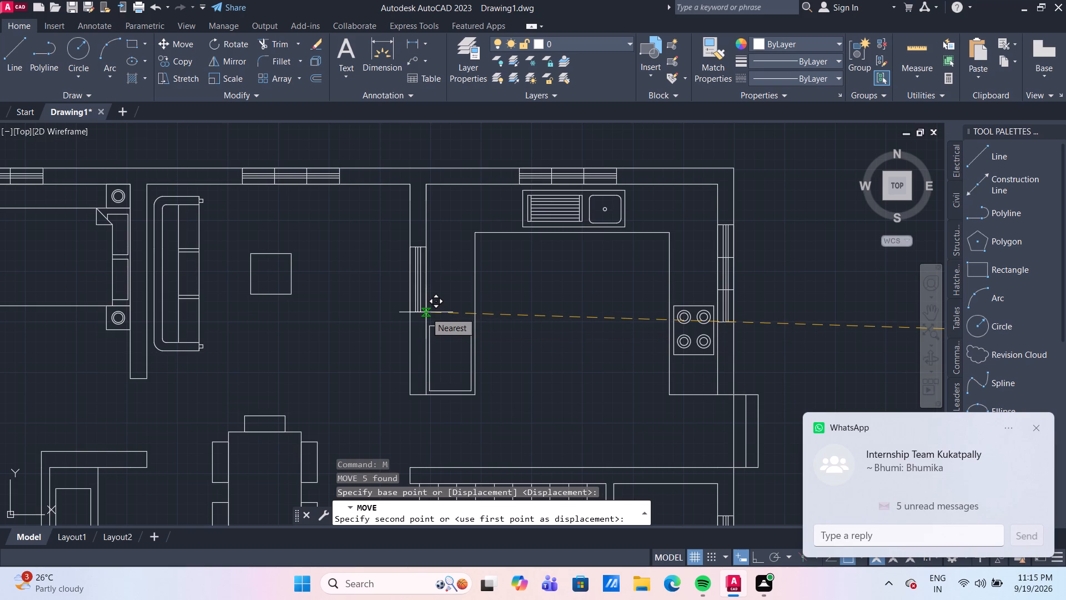
left_click(426, 312)
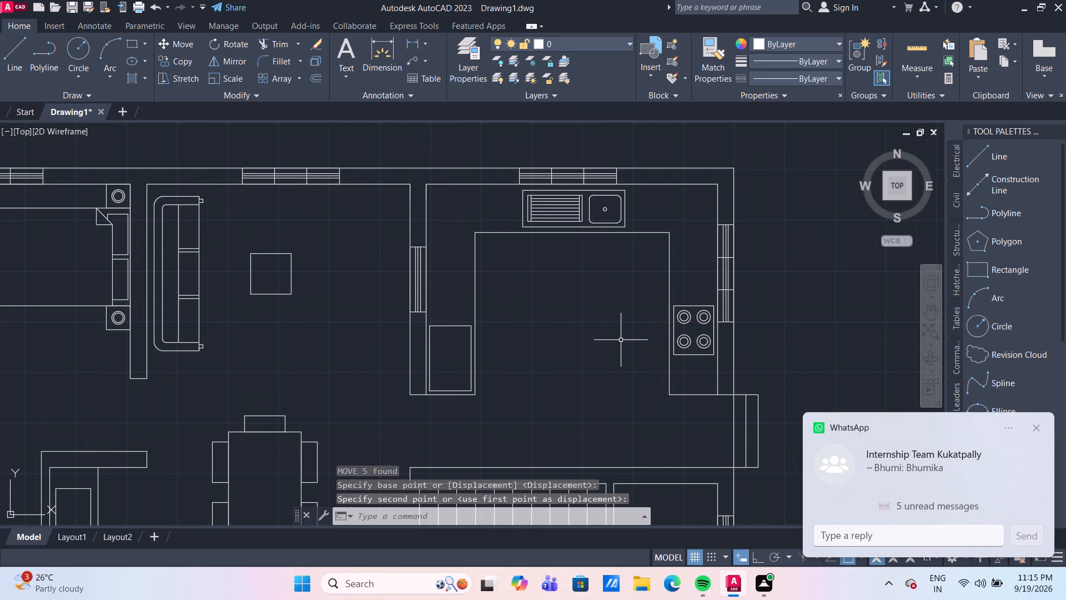
Delete the spare three-pane vertical window that remains outside the house plan.
scroll(619, 340, "down", 2)
middle_click_drag(714, 359, 718, 358)
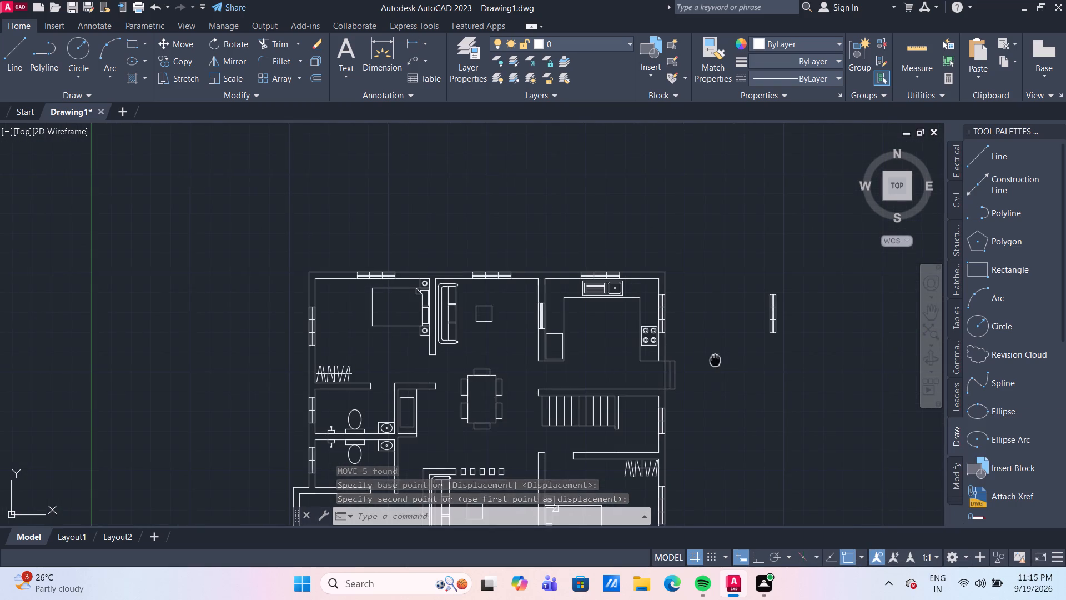
middle_click_drag(718, 358, 703, 268)
scroll(727, 303, "down", 1)
left_click_drag(771, 293, 762, 246)
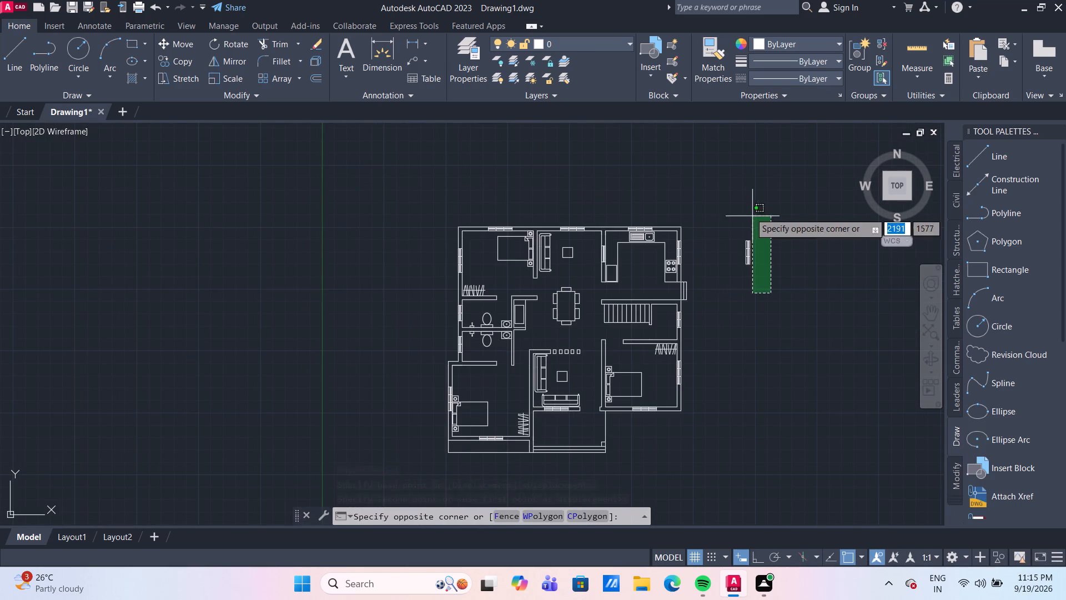
left_click(736, 195)
key("Delete")
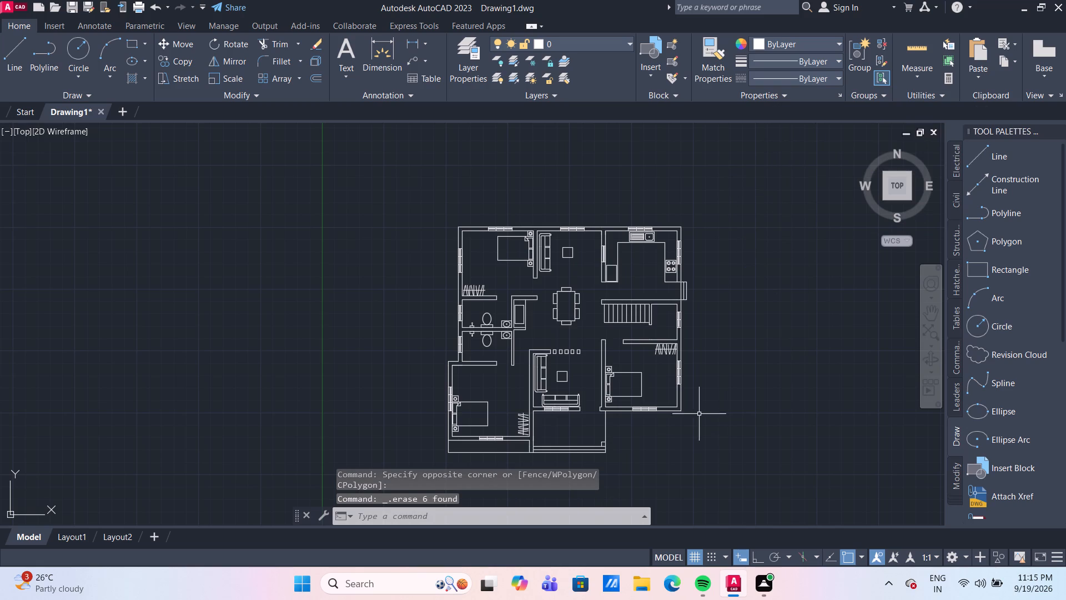
Add multiline text reading "MASTER BED" over the bed in the lower-left bedroom.
scroll(698, 414, "up", 1)
middle_click_drag(698, 414, 698, 342)
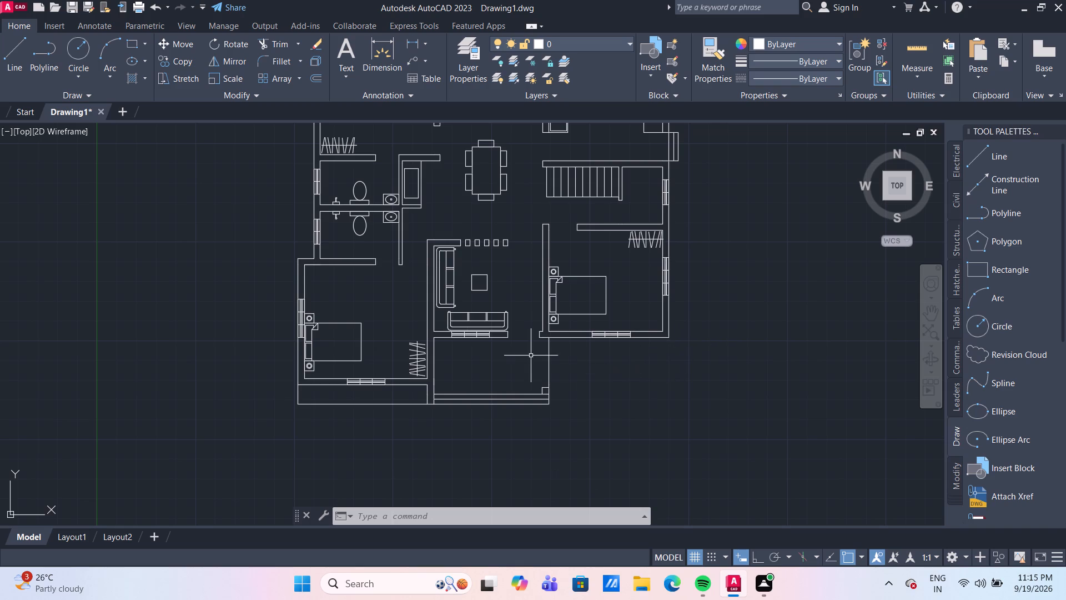
scroll(499, 366, "up", 1)
middle_click_drag(501, 366, 552, 316)
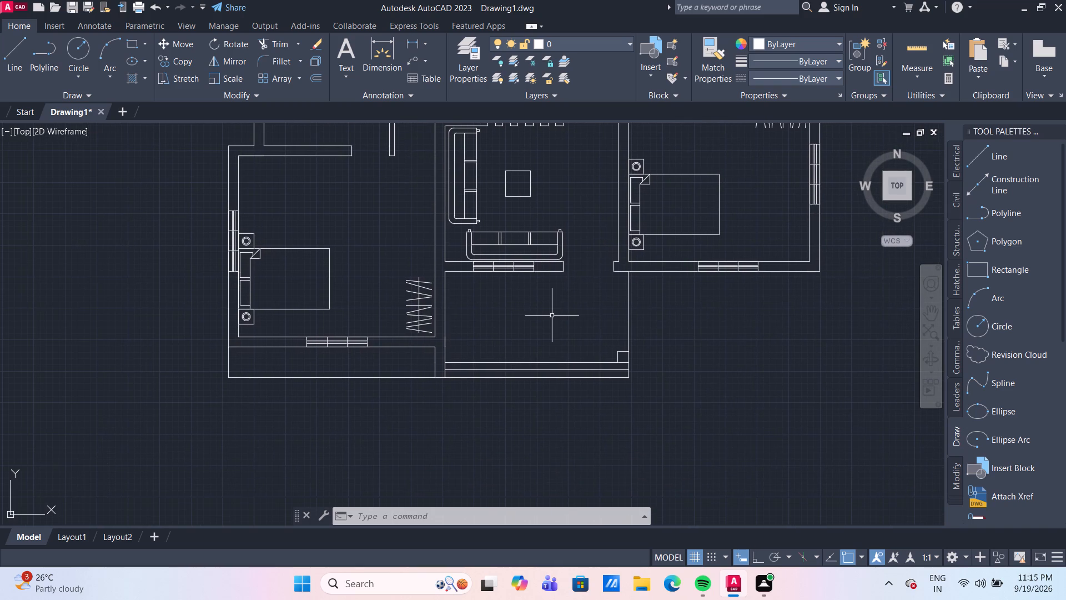
scroll(492, 345, "down", 1)
scroll(423, 382, "up", 1)
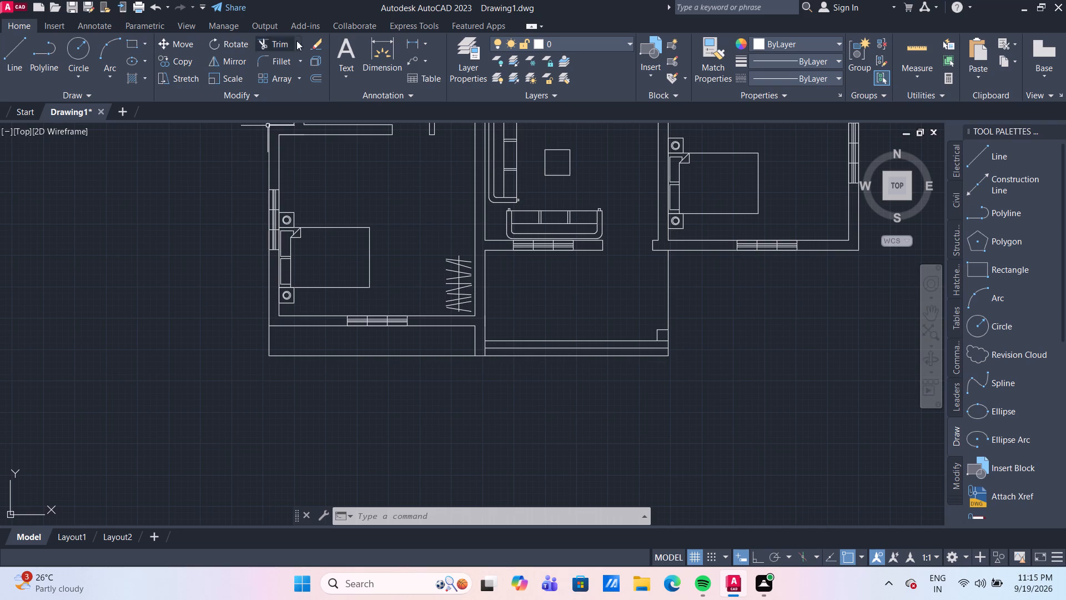
left_click(348, 54)
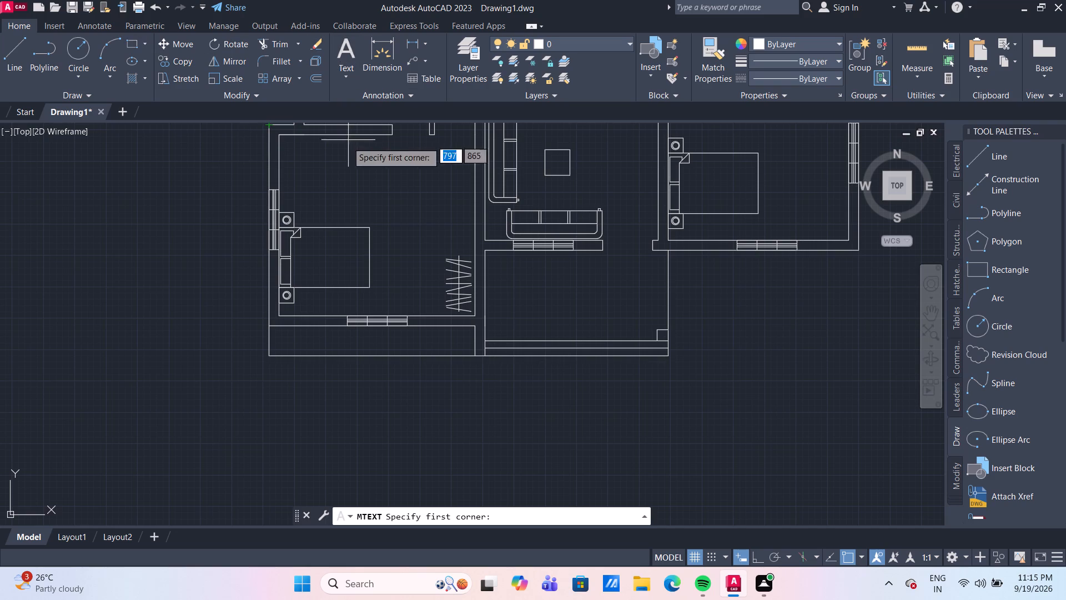
scroll(319, 184, "up", 1)
middle_click_drag(319, 184, 300, 232)
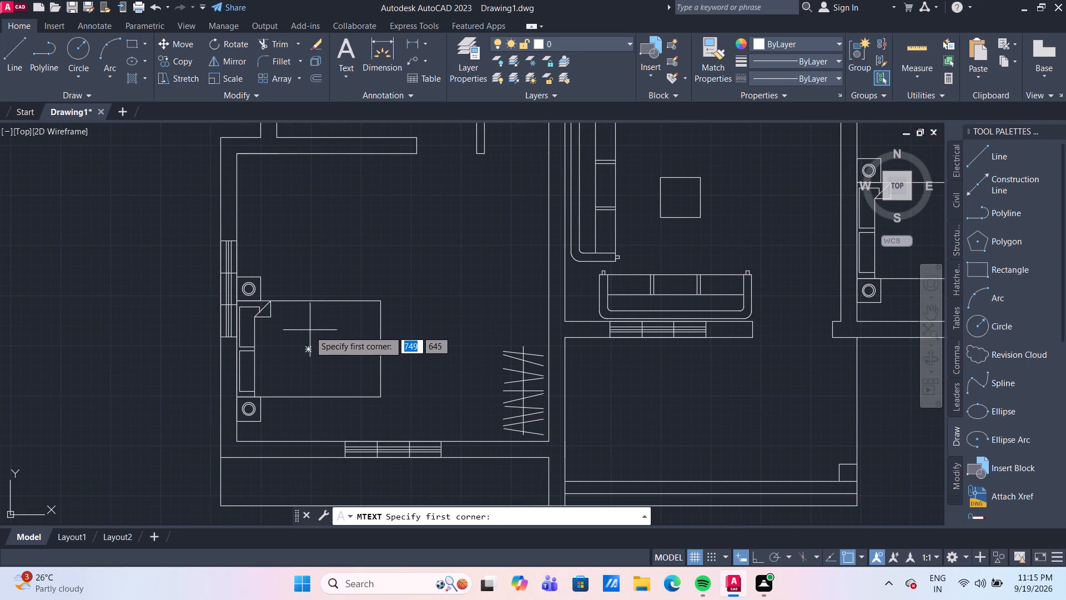
left_click(308, 350)
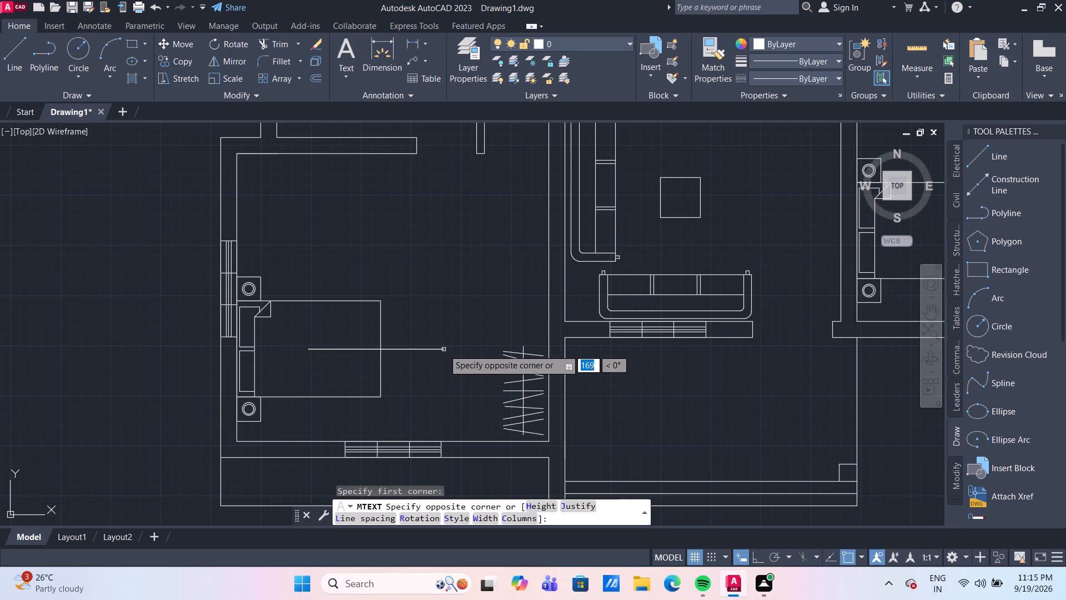
left_click(487, 372)
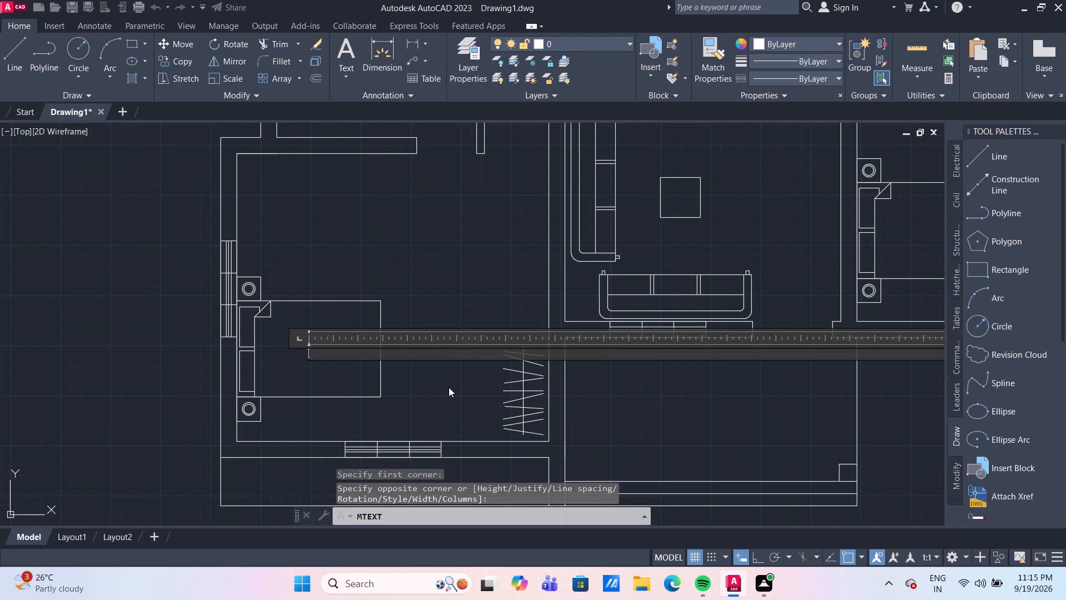
key("m")
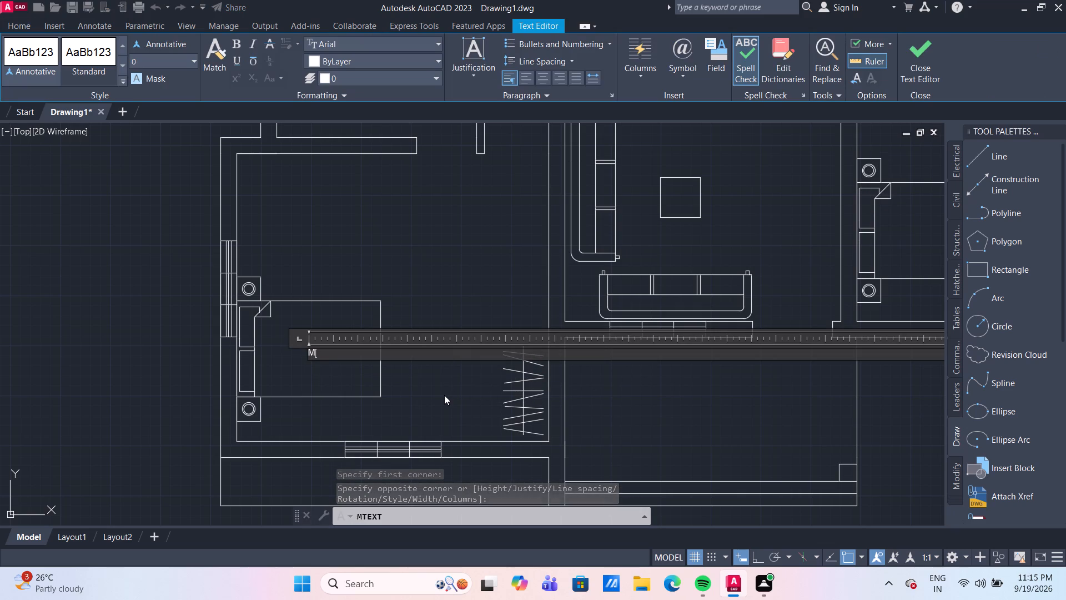
type("ASTED")
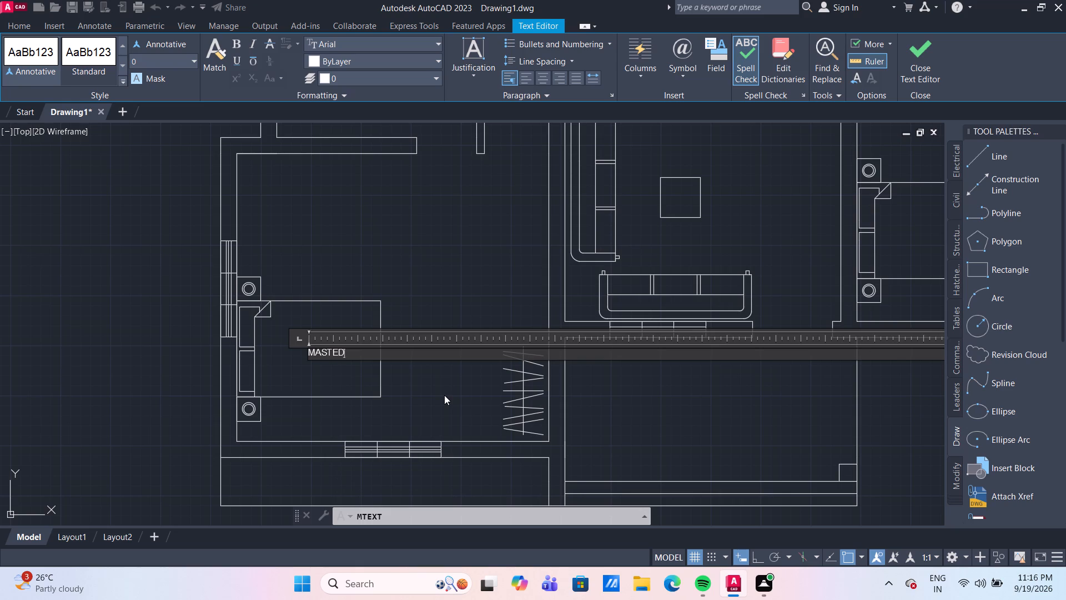
key("BackSpace")
key("r")
key("space")
type("BED")
key("space")
Add a second line reading "390 X 360" below the MASTER BED text.
key("Return")
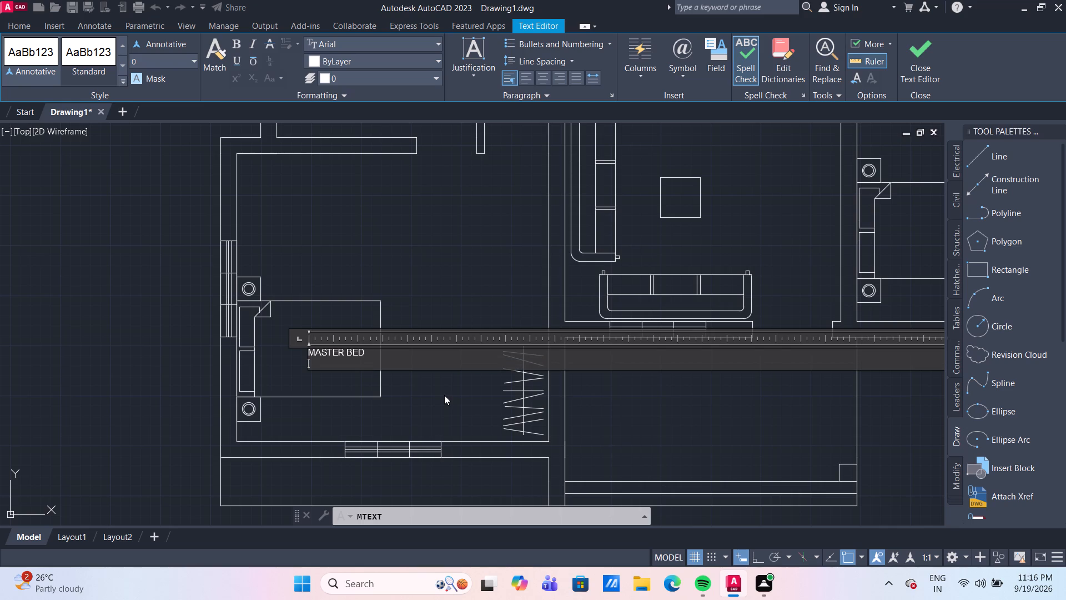
key("3")
type("90")
key("space")
type("X")
key("space")
type("360")
Set the text height of both label lines to 25 and close the text editor.
left_click_drag(355, 369, 293, 337)
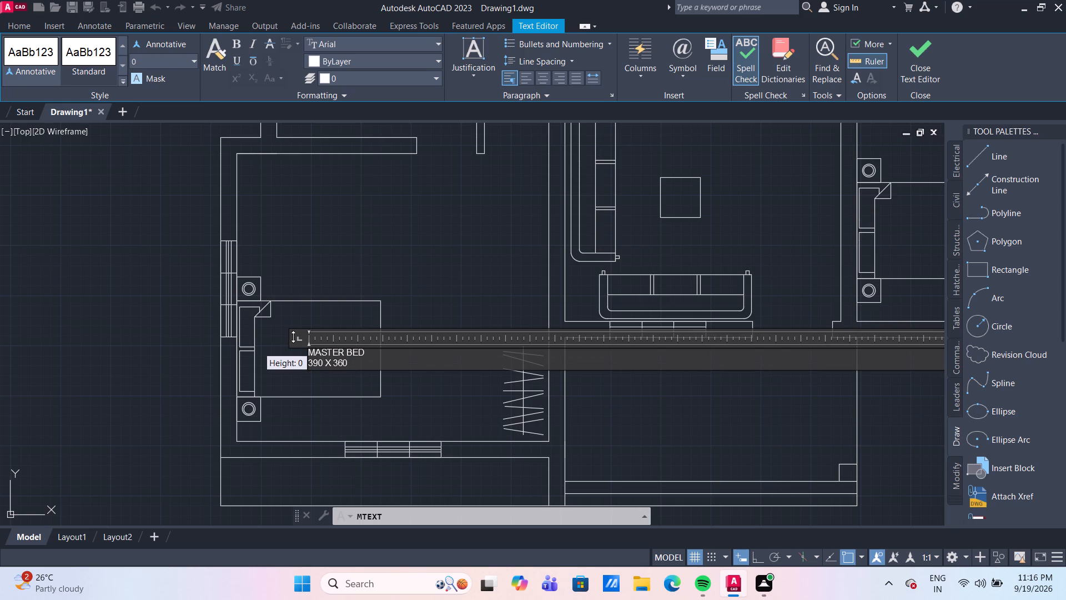
left_click_drag(293, 337, 305, 379)
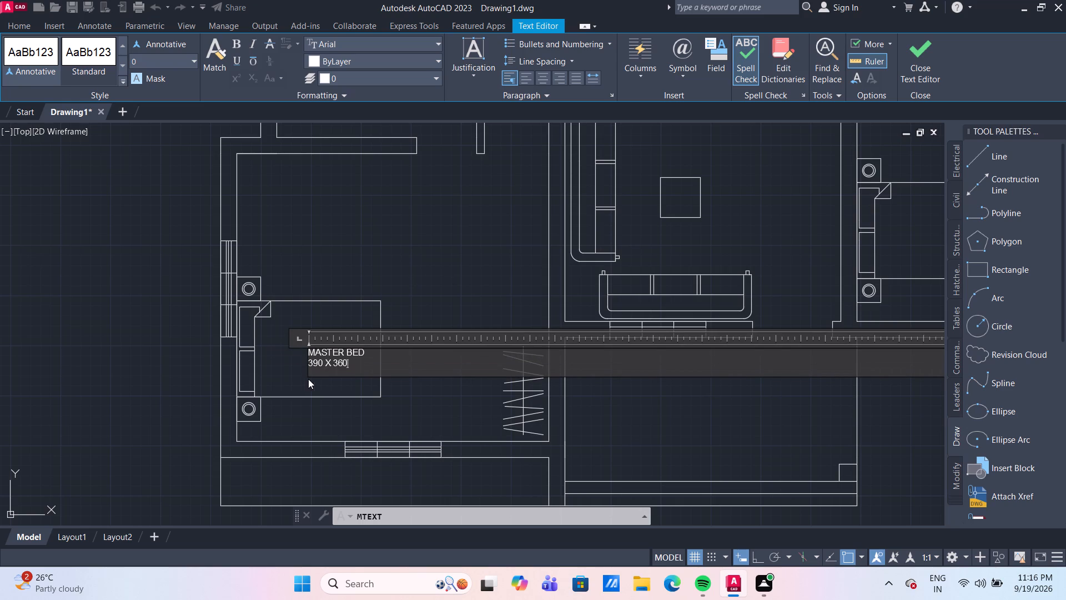
left_click_drag(370, 362, 303, 346)
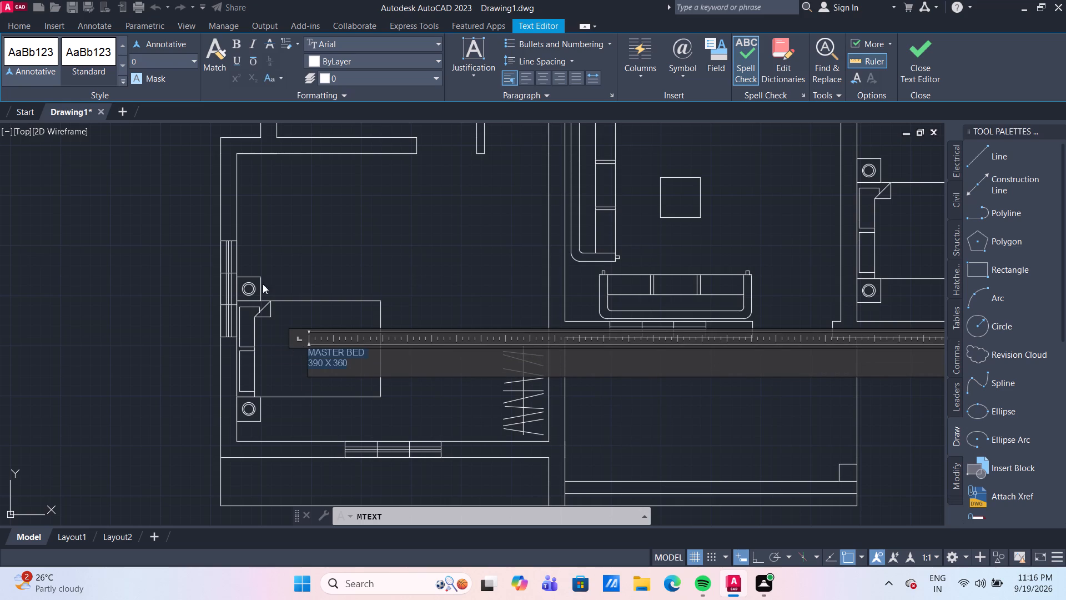
left_click(175, 58)
type("25")
key("Return")
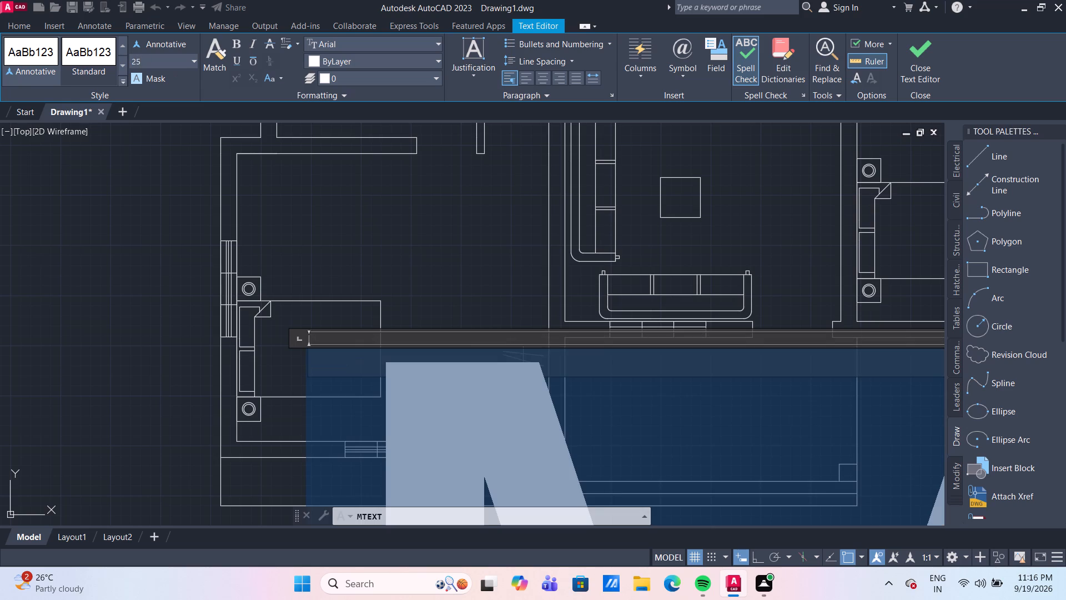
left_click(377, 209)
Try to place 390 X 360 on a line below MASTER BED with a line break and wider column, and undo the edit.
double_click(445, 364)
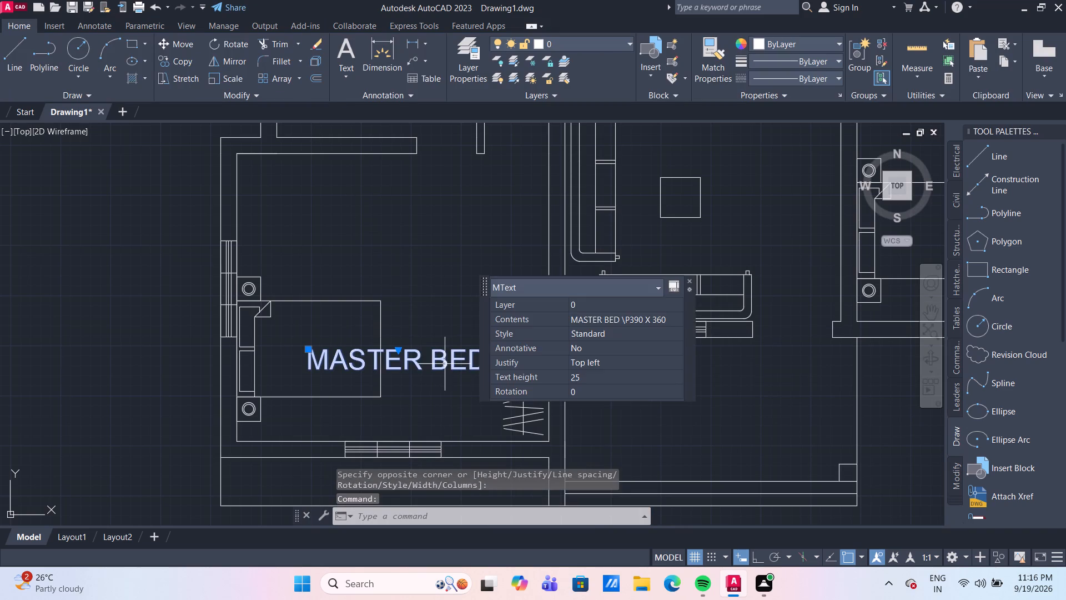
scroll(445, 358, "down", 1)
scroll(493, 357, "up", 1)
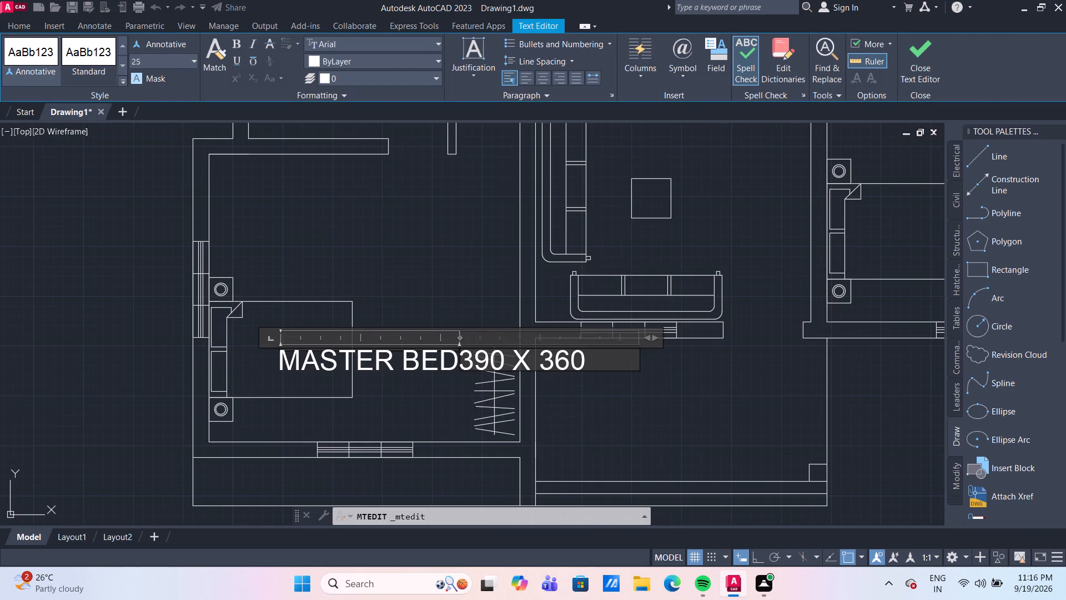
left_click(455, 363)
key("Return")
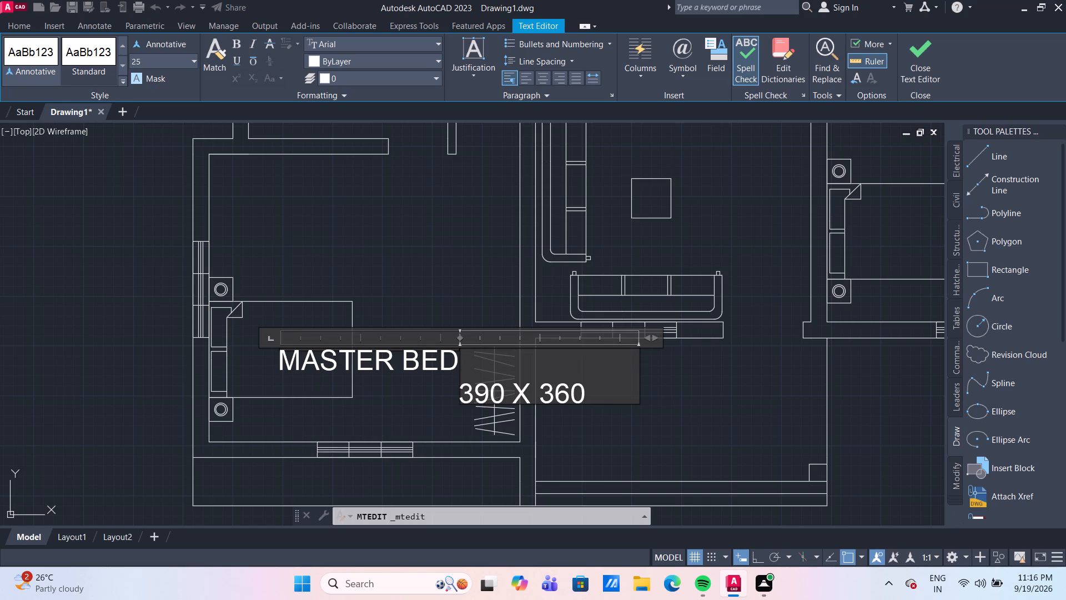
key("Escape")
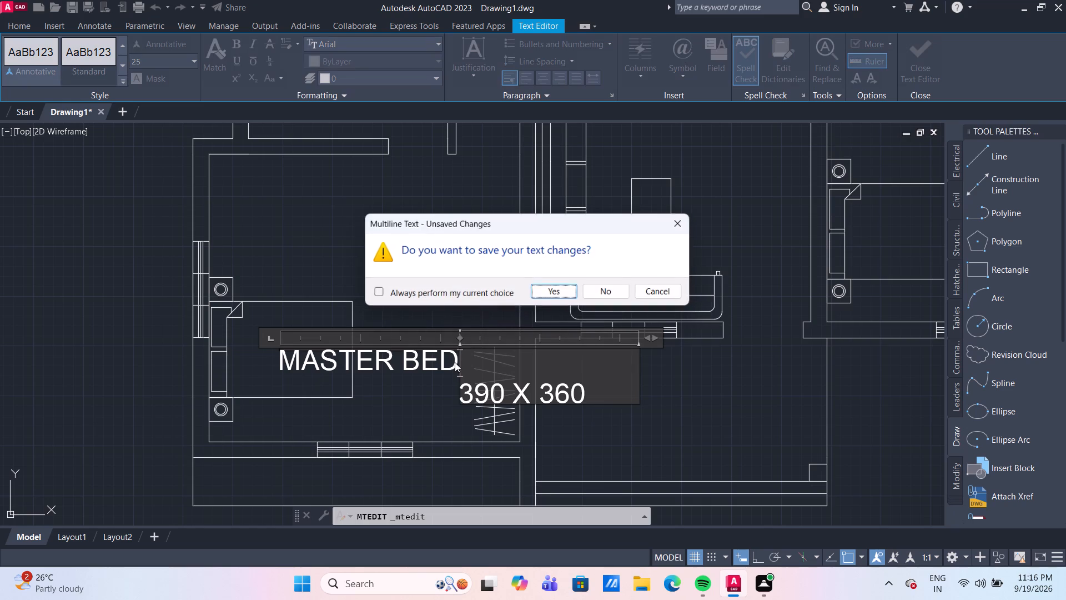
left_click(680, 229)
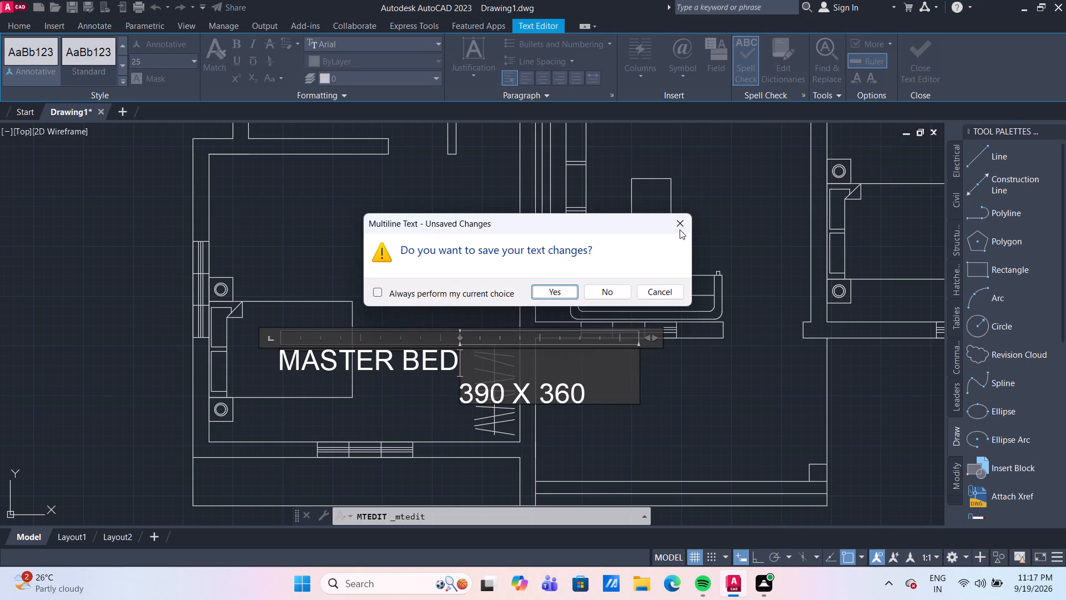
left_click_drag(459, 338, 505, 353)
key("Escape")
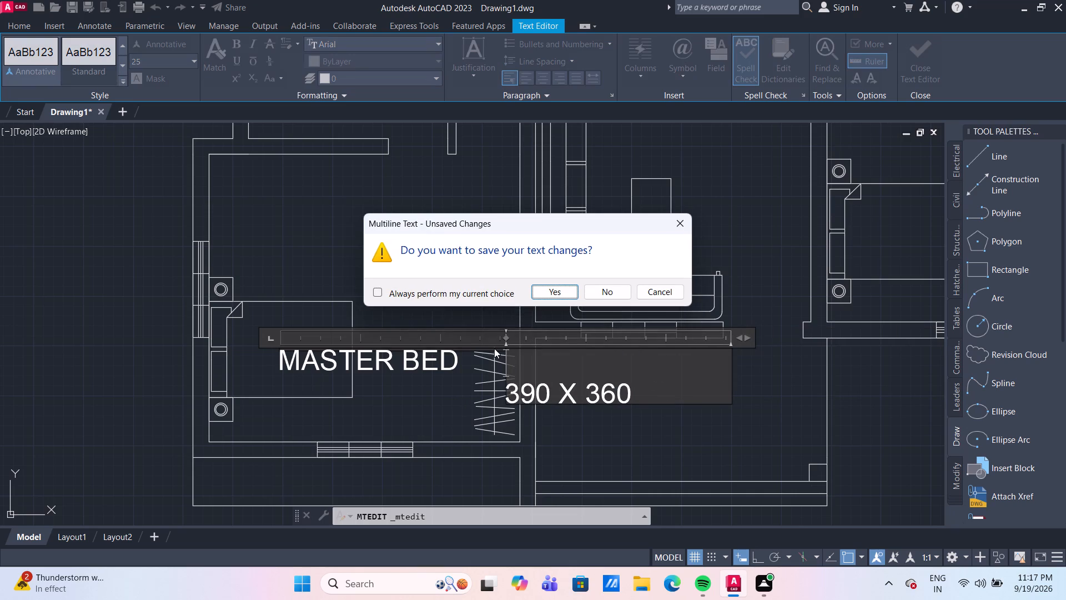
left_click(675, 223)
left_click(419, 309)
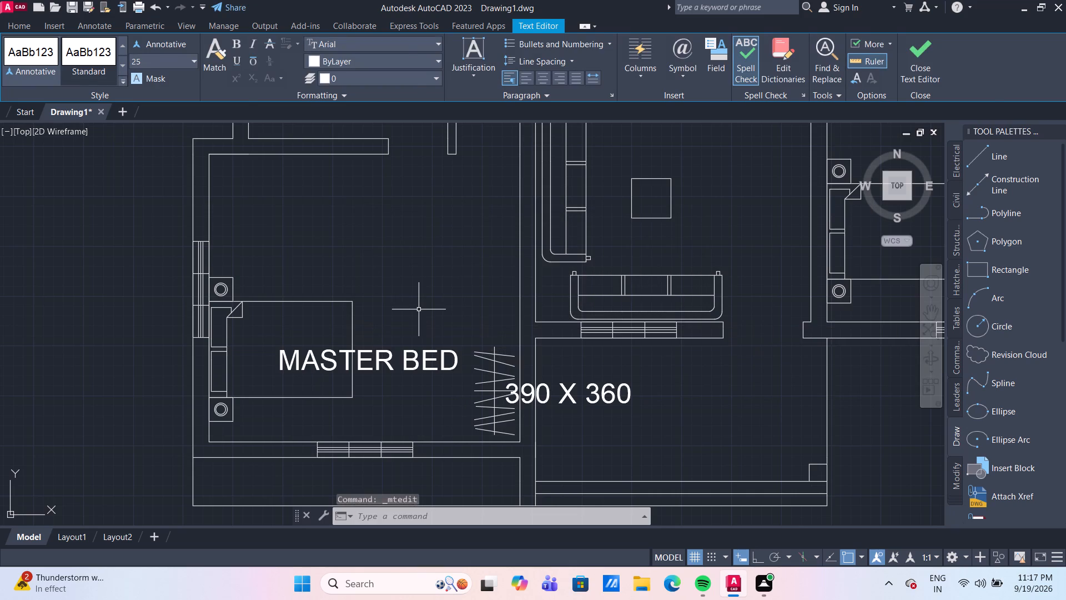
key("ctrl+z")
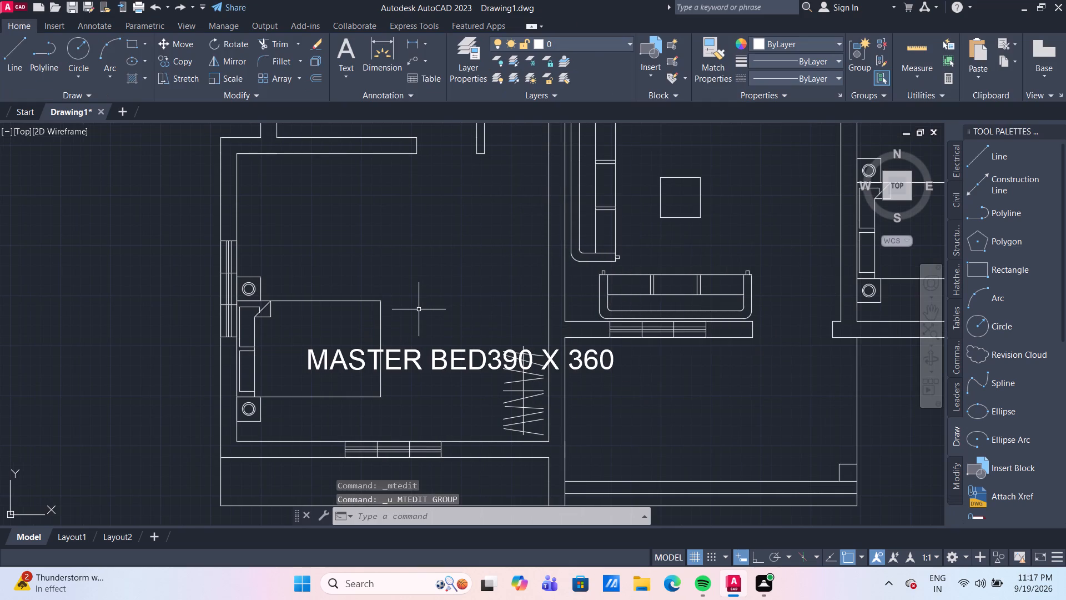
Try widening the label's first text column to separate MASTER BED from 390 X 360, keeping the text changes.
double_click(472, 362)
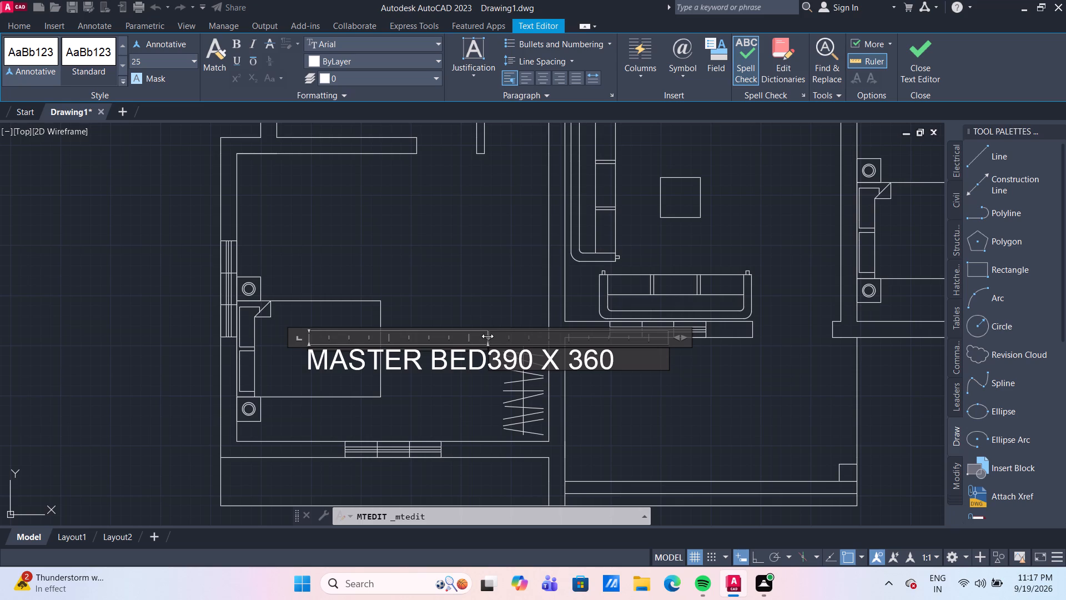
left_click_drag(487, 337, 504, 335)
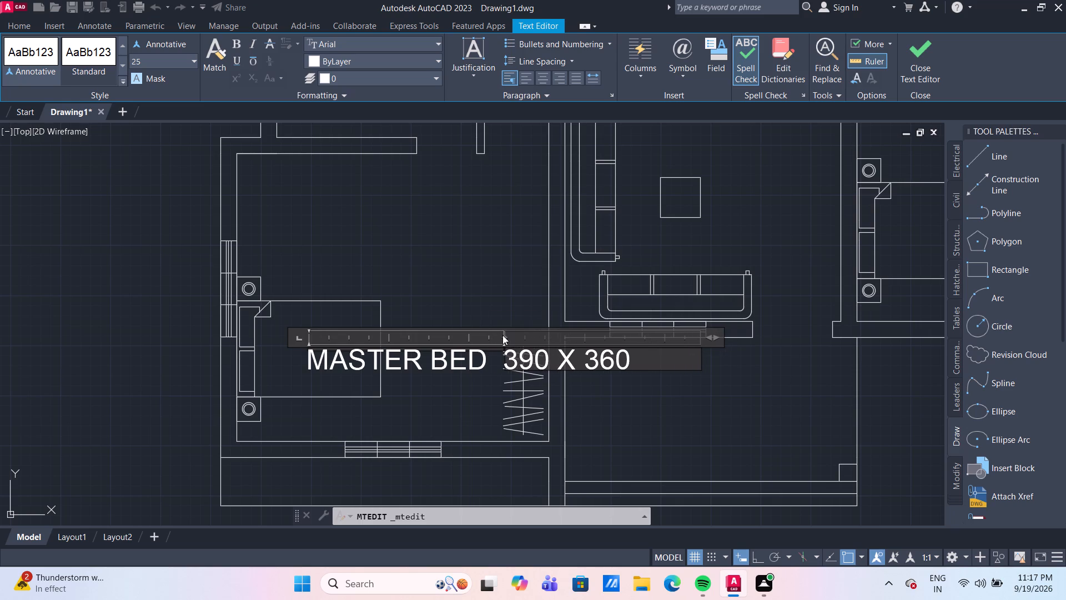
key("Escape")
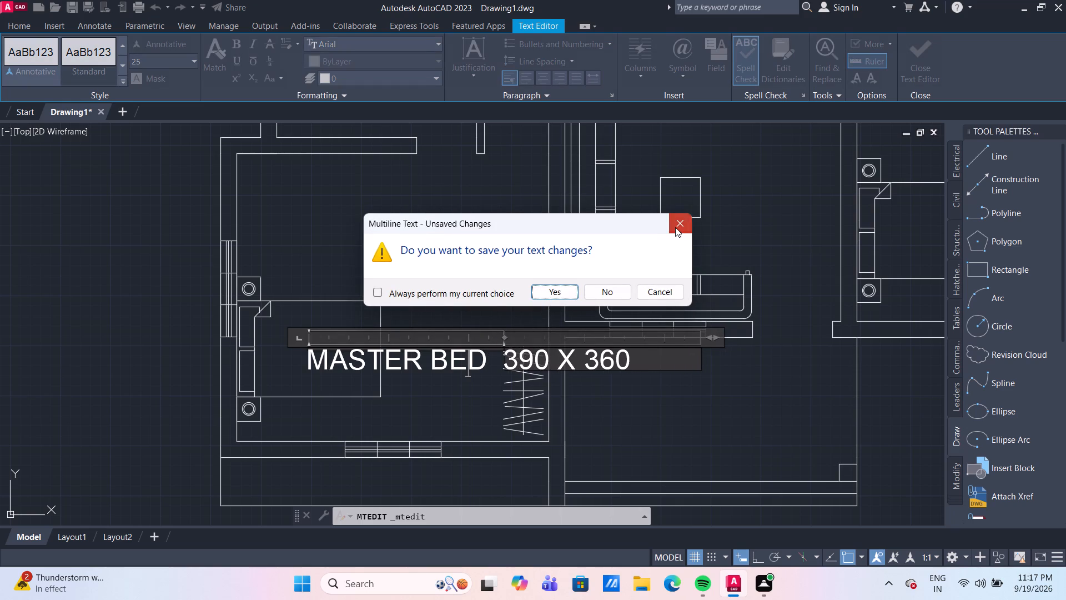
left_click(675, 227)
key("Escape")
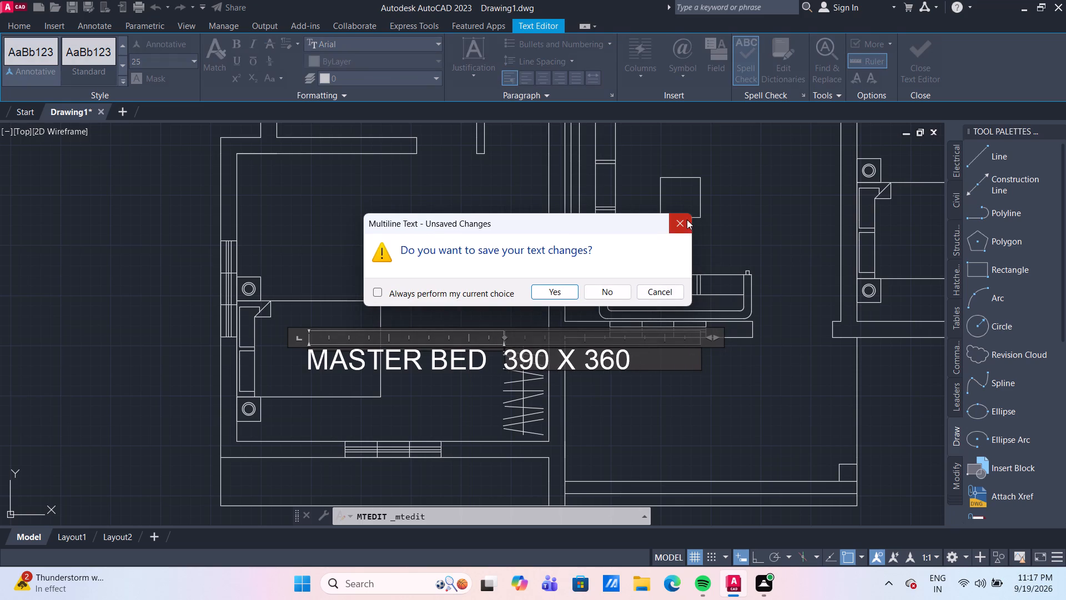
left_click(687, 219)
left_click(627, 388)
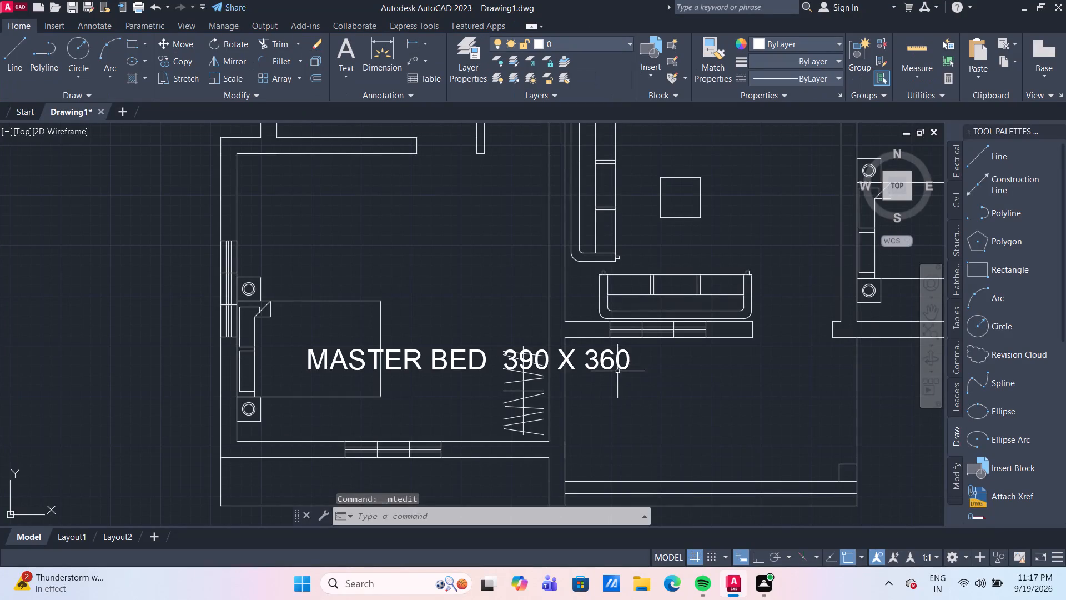
Delete the two-column MASTER BED 390 X 360 label from the lower-left bedroom.
left_click(613, 357)
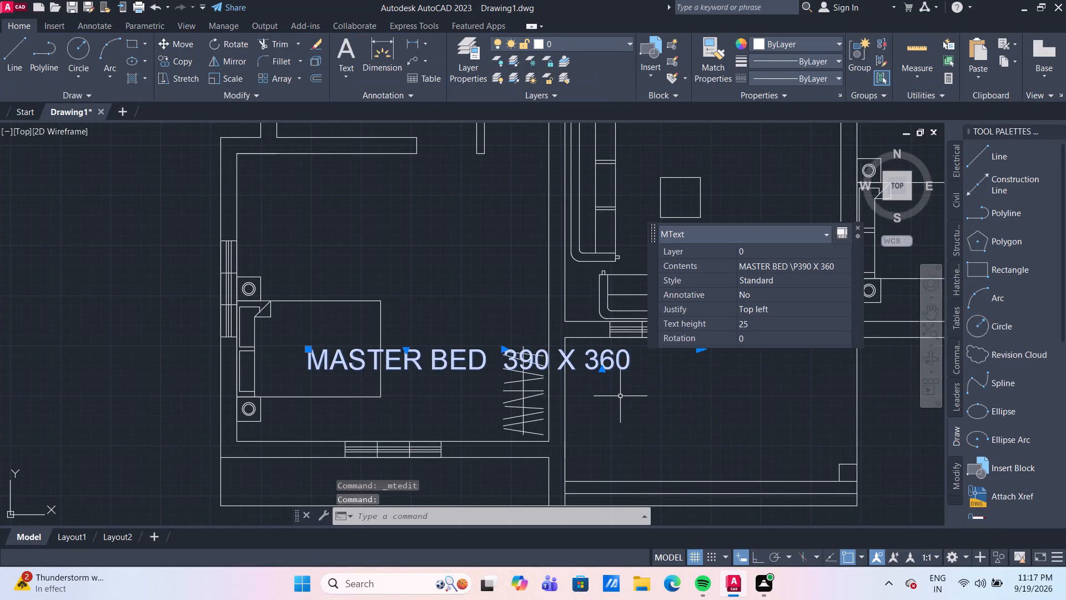
key("Delete")
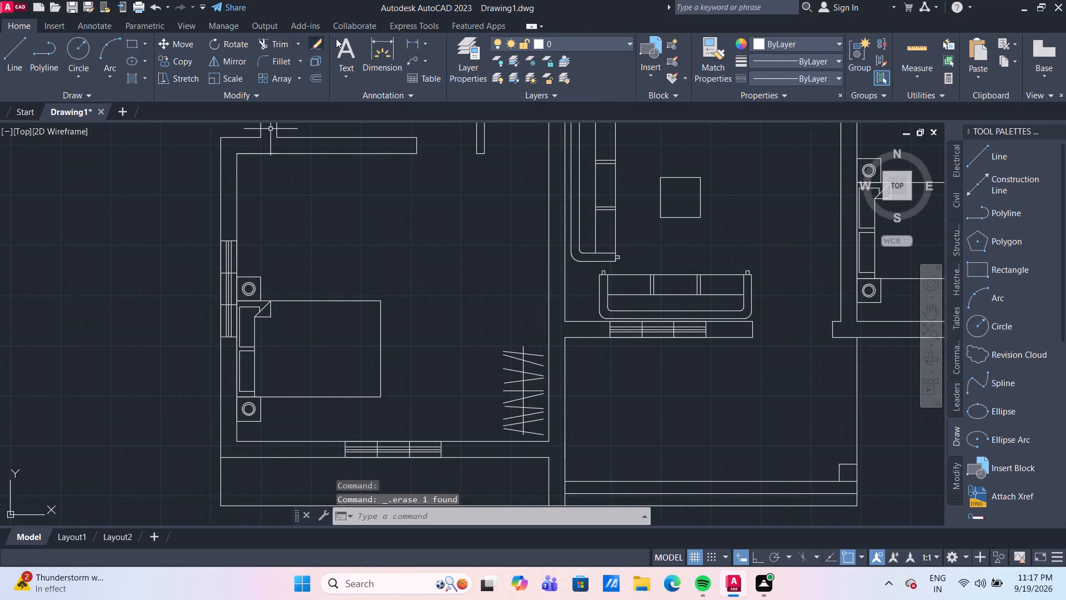
Add multiline text over the bed in the lower-left bedroom, reading "MASTER BE" with "390 X 360" on the second line.
left_click_drag(343, 48, 343, 54)
left_click(283, 341)
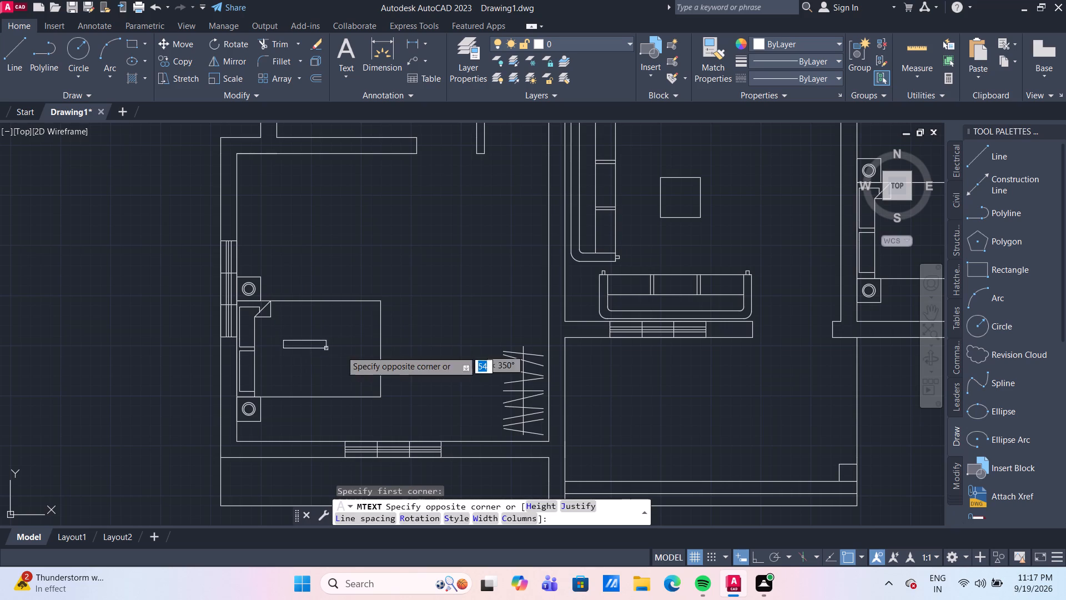
left_click(415, 382)
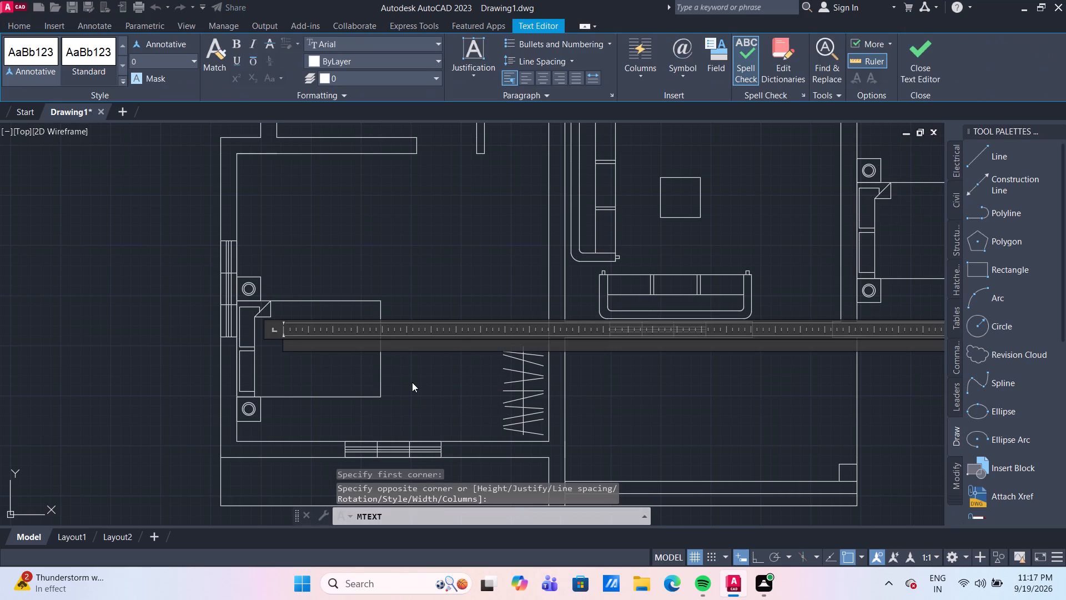
type("MASTER")
key("space")
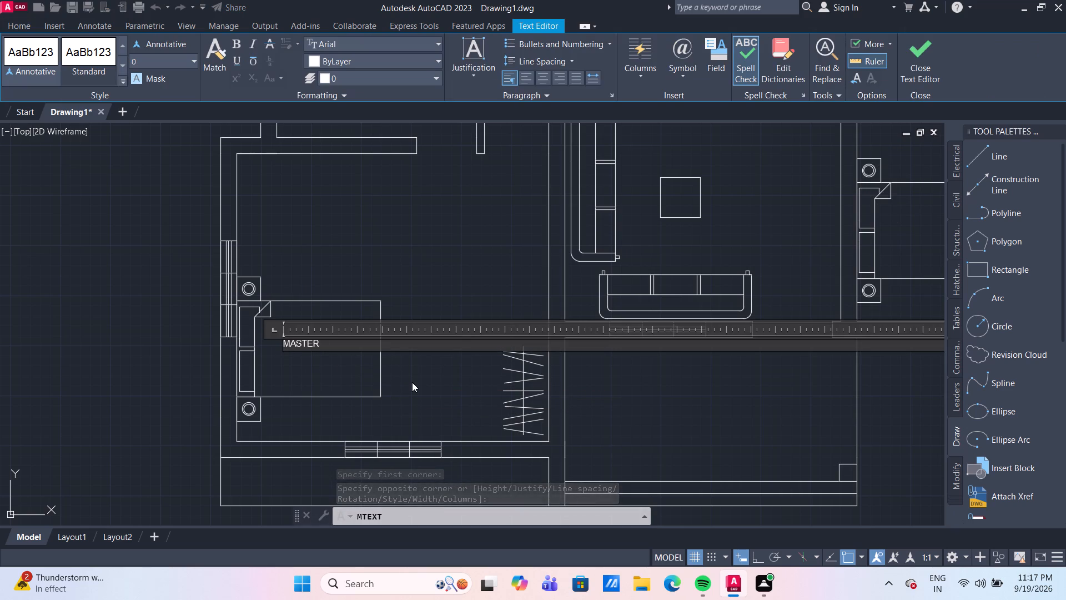
type("BE")
key("Return")
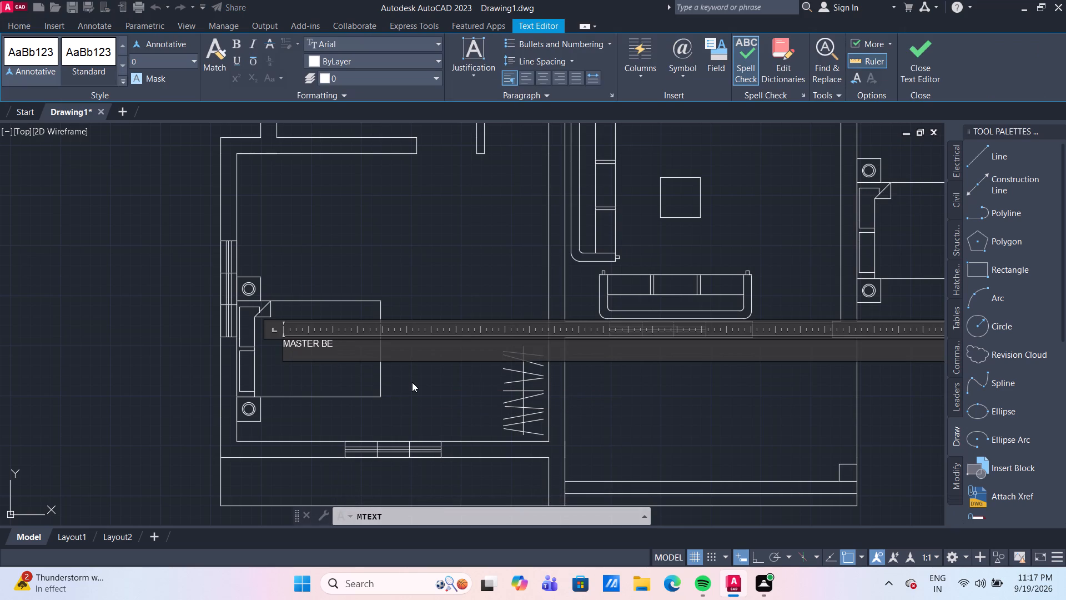
type("39")
key("0")
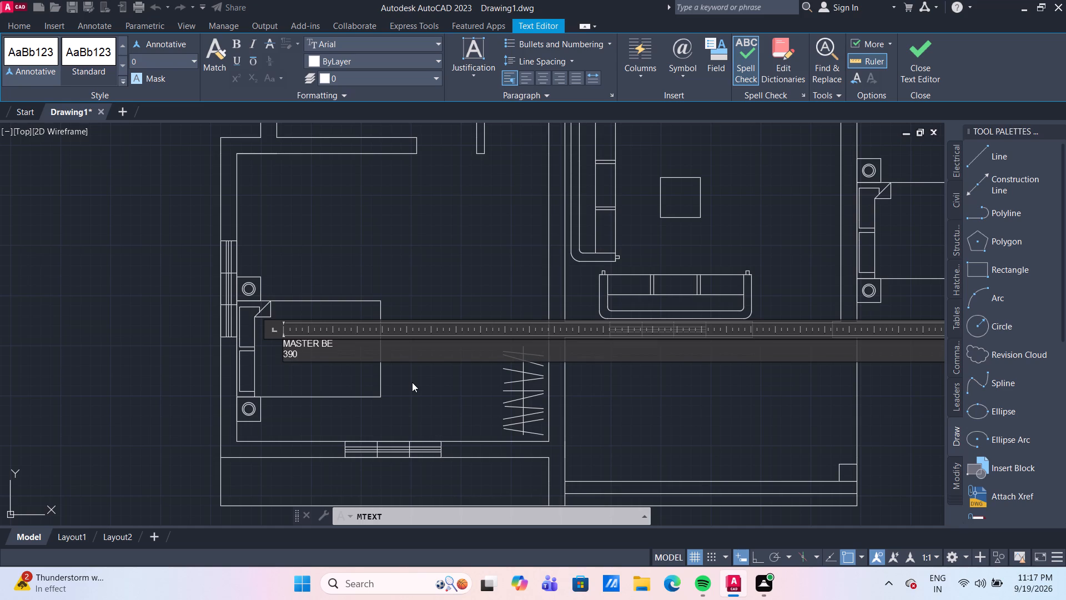
key("space")
type("X")
key("space")
type("360")
Set the text height of both label lines to 25 and close the text editor.
left_click_drag(334, 354, 279, 342)
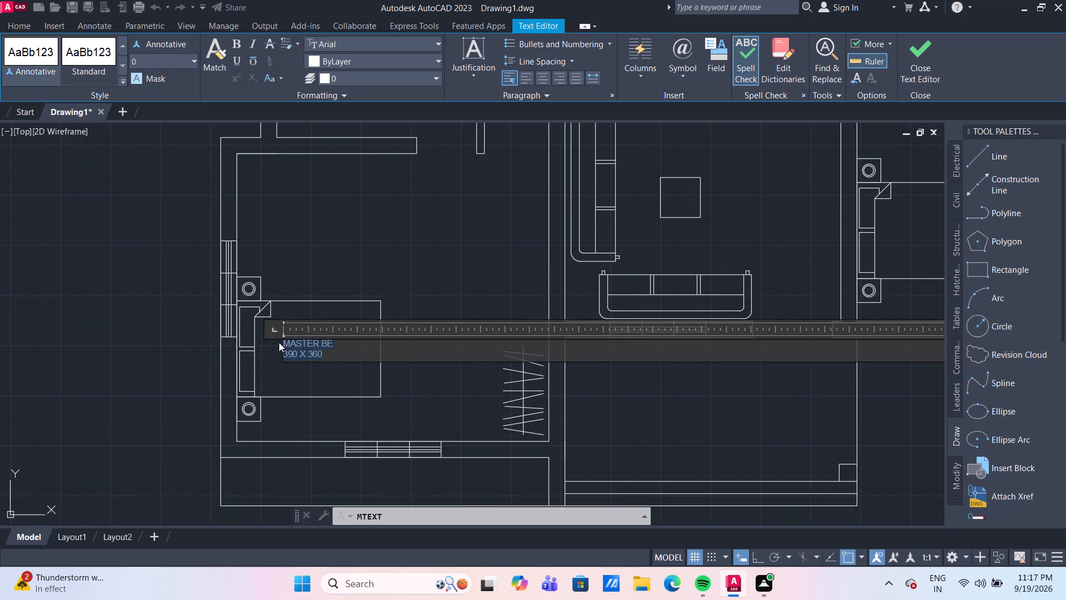
left_click(183, 54)
type("25")
key("Return")
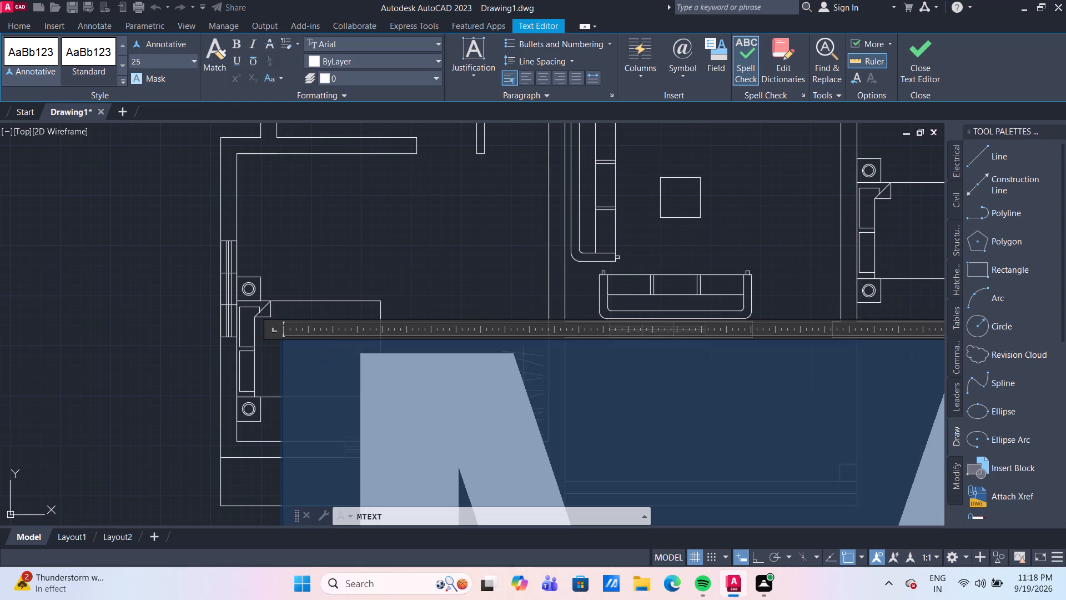
left_click(385, 244)
Widen the bedroom label's text box to about 240 and complete its name line as "MASTER BED".
scroll(376, 264, "down", 1)
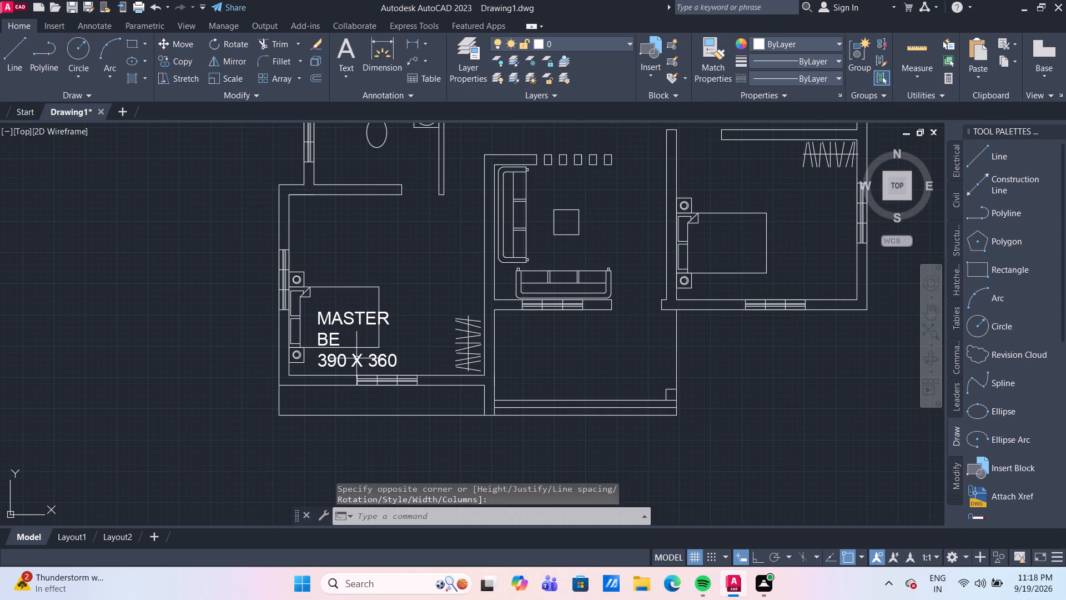
left_click(359, 319)
double_click(359, 319)
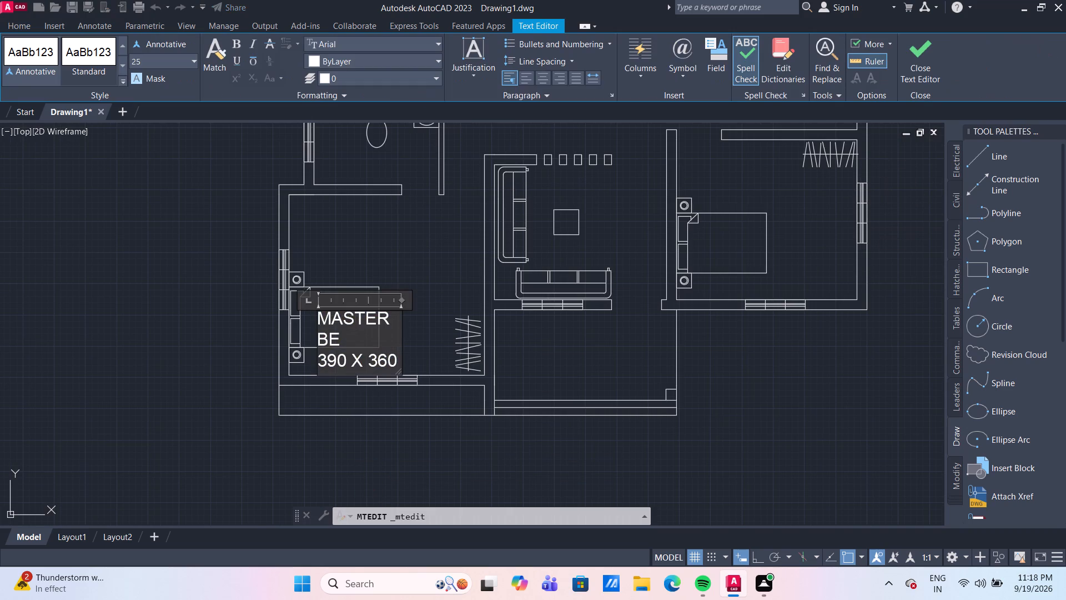
left_click_drag(401, 298, 438, 298)
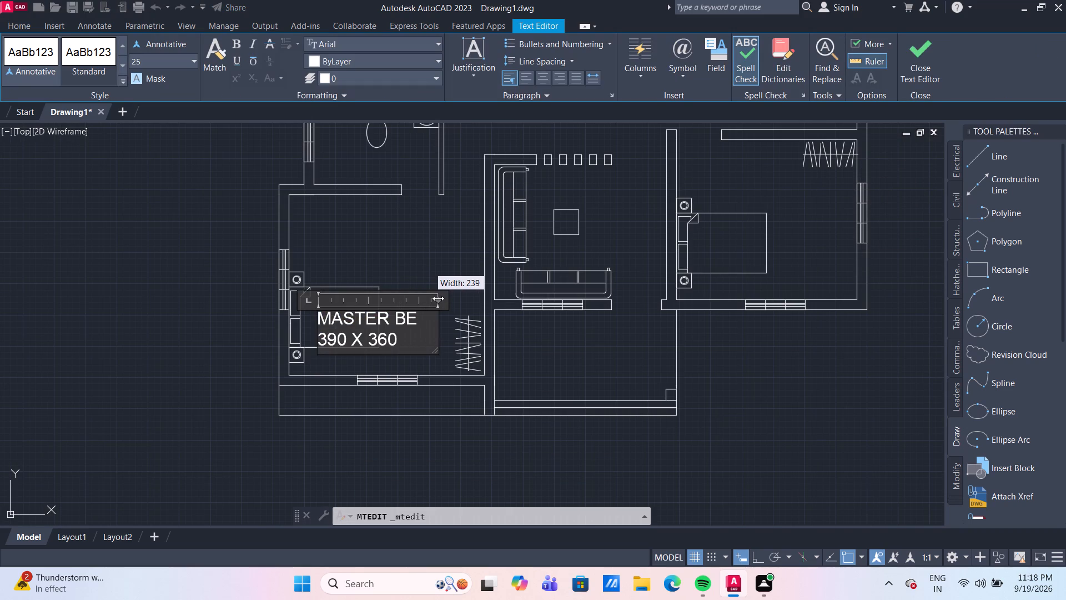
left_click_drag(438, 298, 441, 298)
left_click(420, 318)
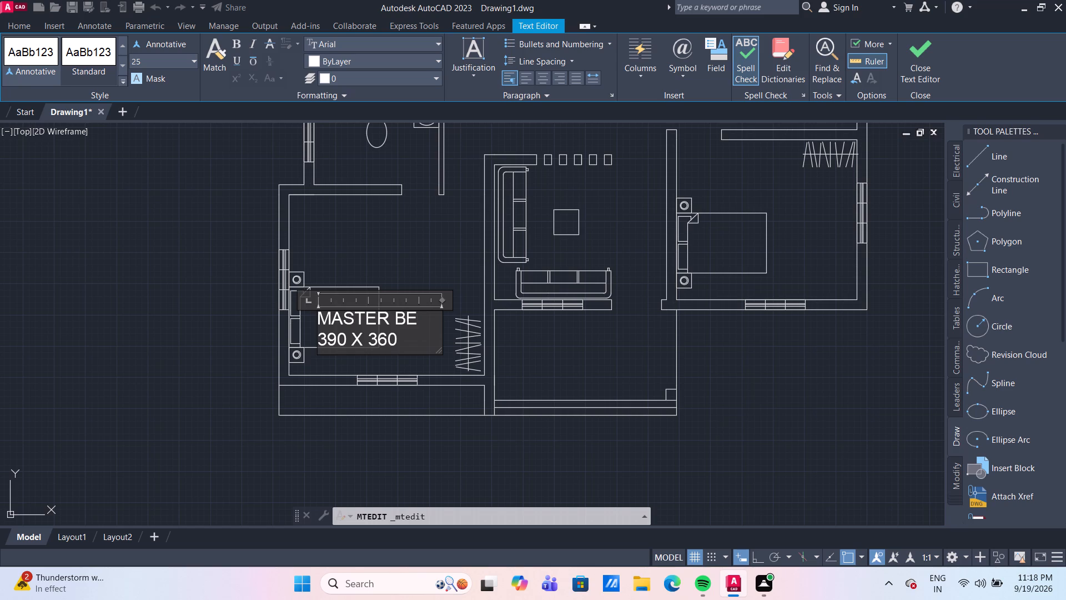
key("d")
Indent the 390 X 360 line by three spaces to centre it under MASTER BED, and close the text editor.
left_click(322, 340)
key("space")
key("space")
key("space")
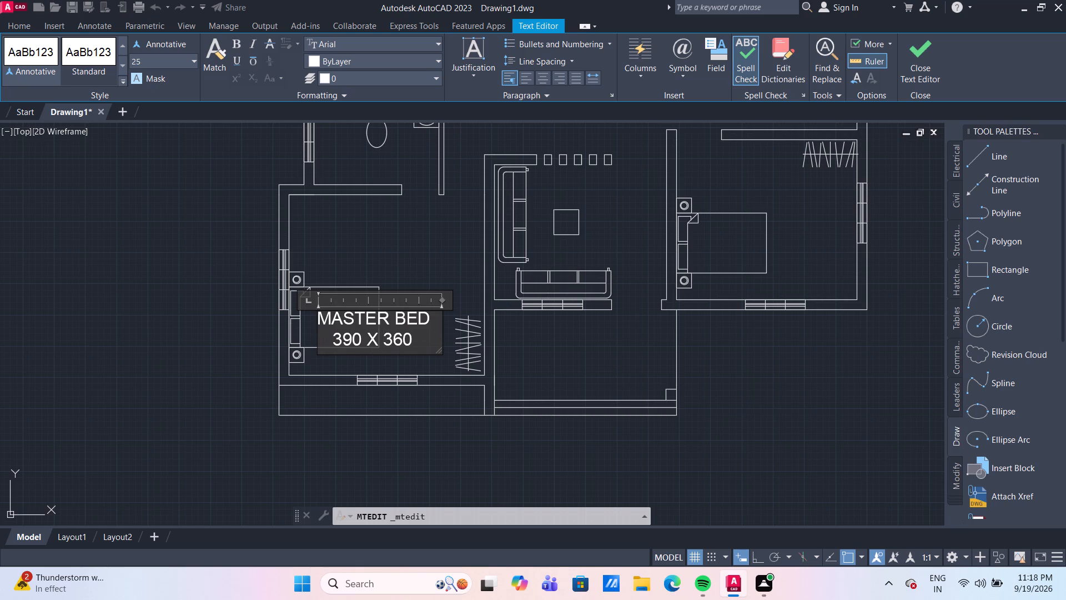
left_click(364, 241)
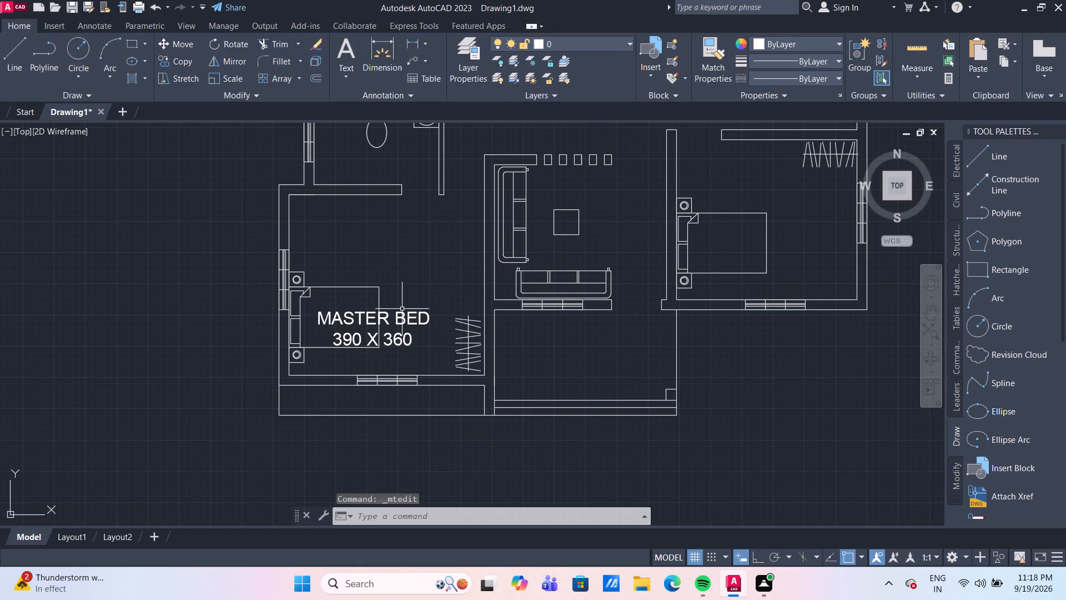
Set the text height of the MASTER BED label to 20.
left_click(399, 318)
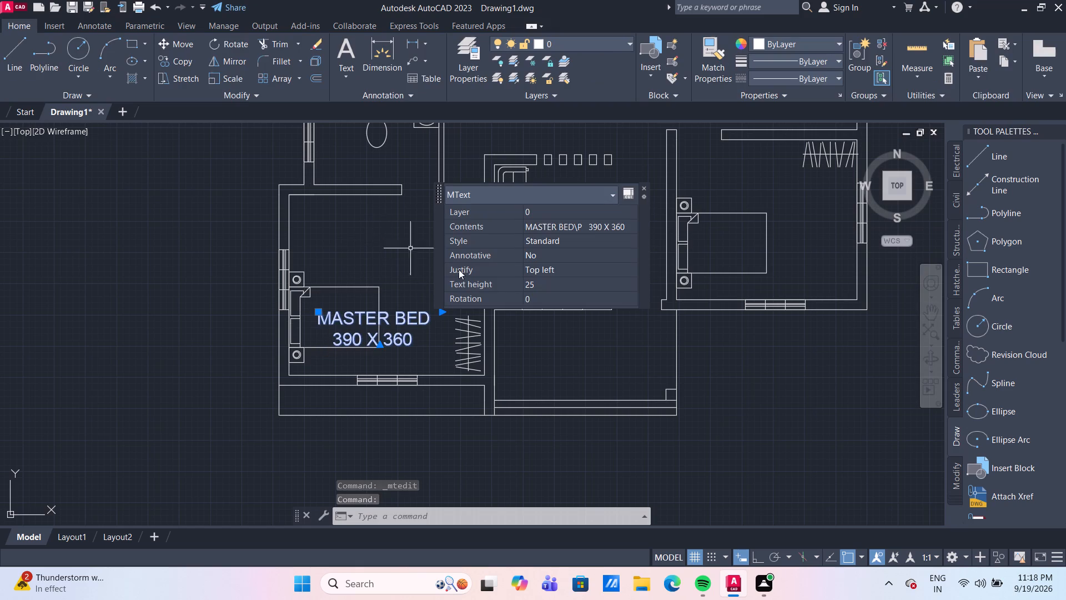
left_click(549, 281)
type("20")
key("Return")
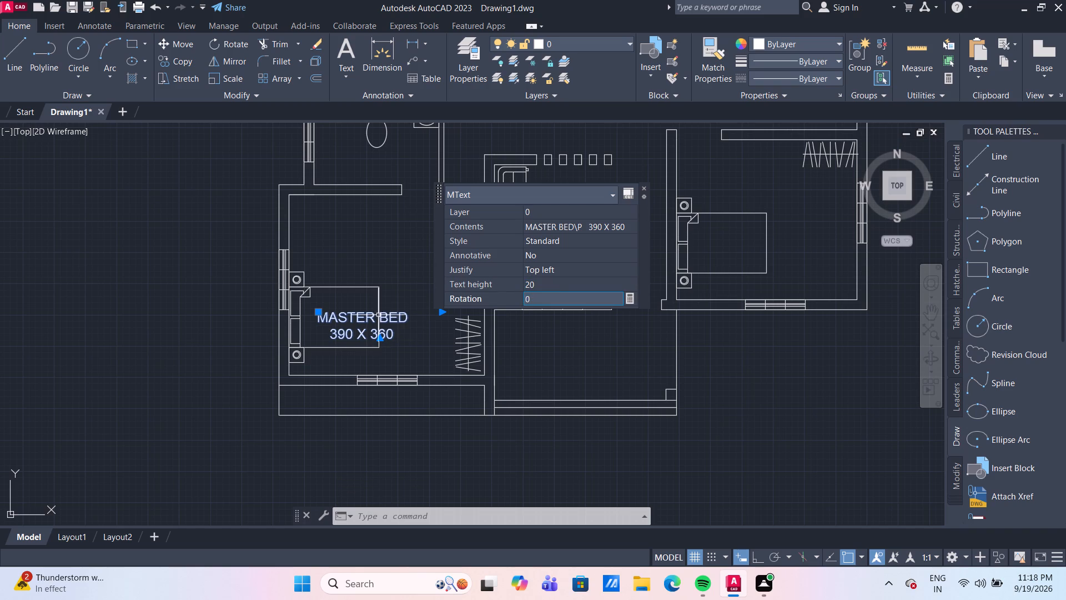
key("Escape")
Move the MASTER BED label up by about 18 units over the bed in the lower-left bedroom.
left_click(357, 316)
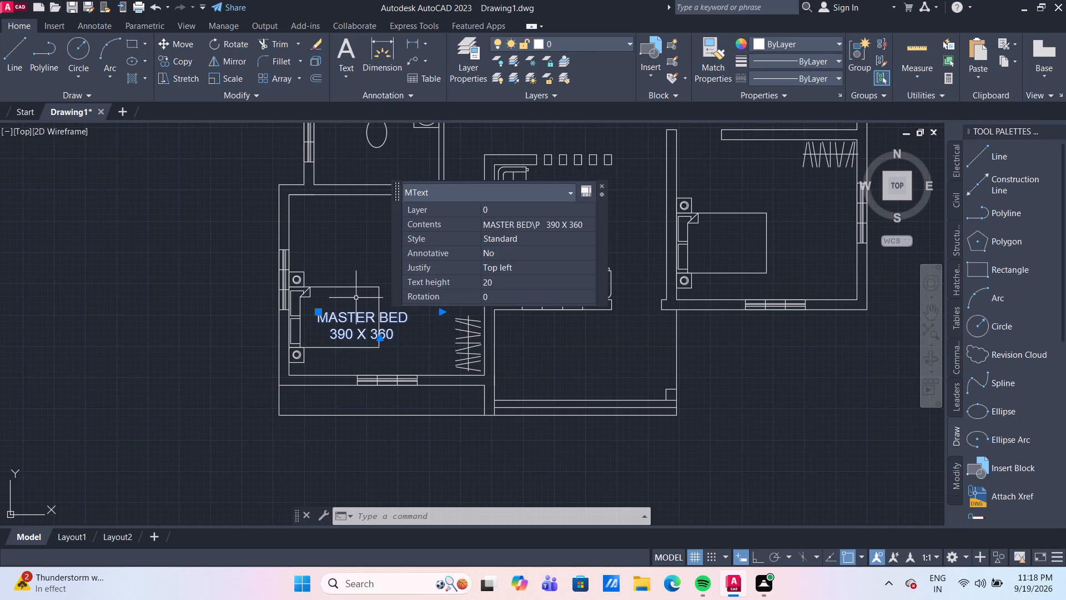
key("m")
key("Return")
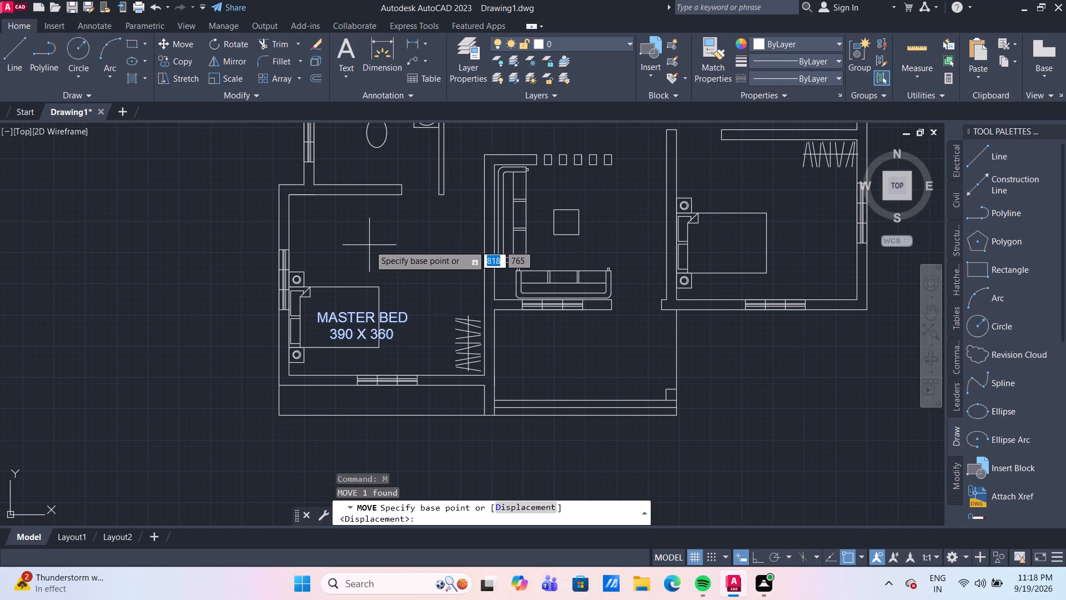
scroll(358, 301, "up", 2)
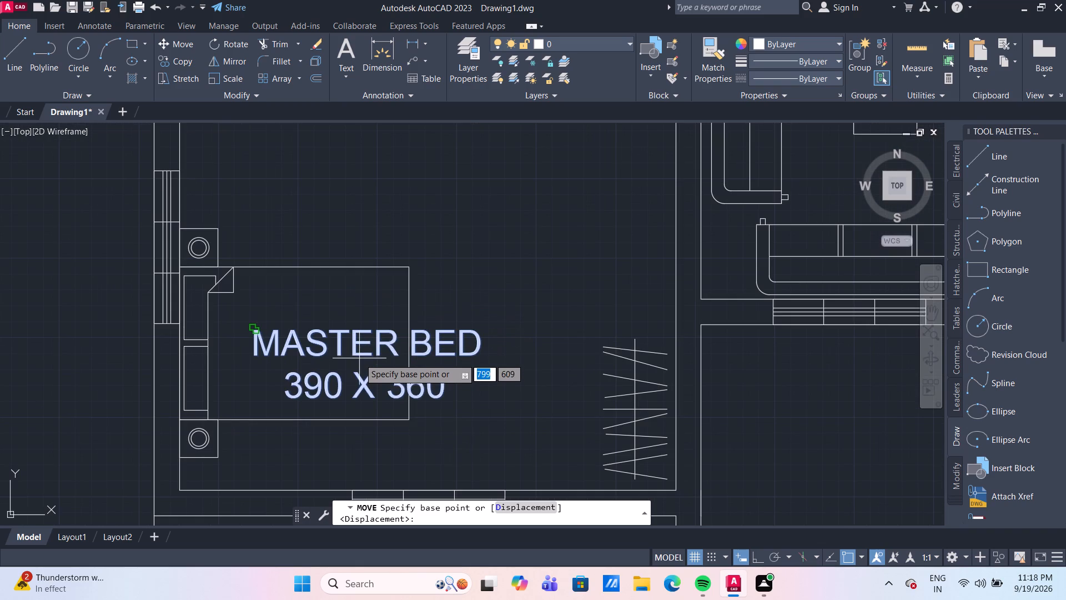
scroll(359, 358, "up", 1)
left_click(353, 351)
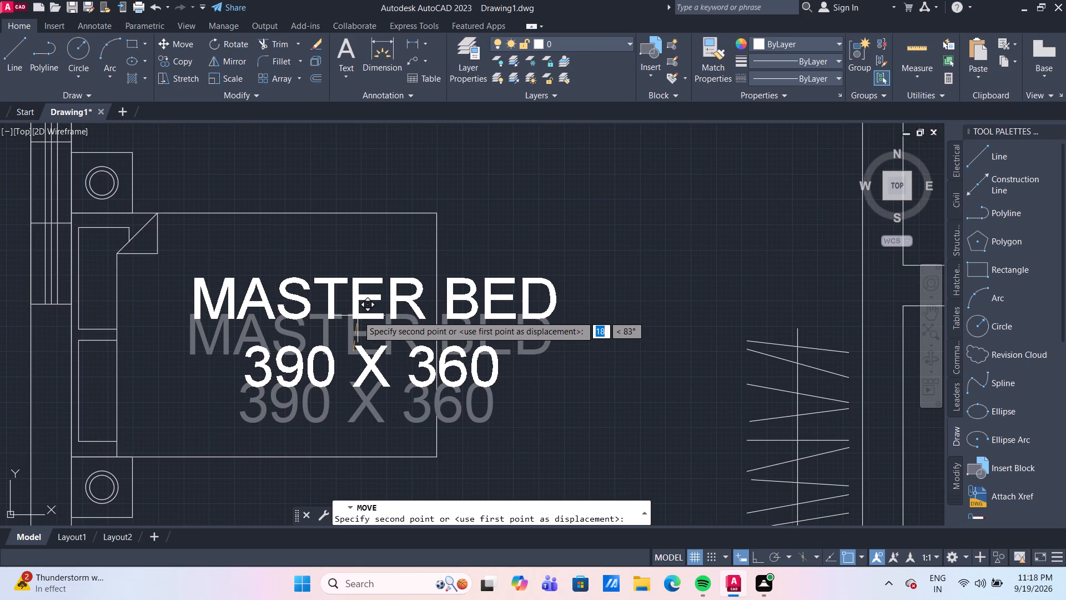
left_click(358, 314)
Copy the MASTER BED label into the lower living area, between the row of small squares and the centre table.
left_click(364, 300)
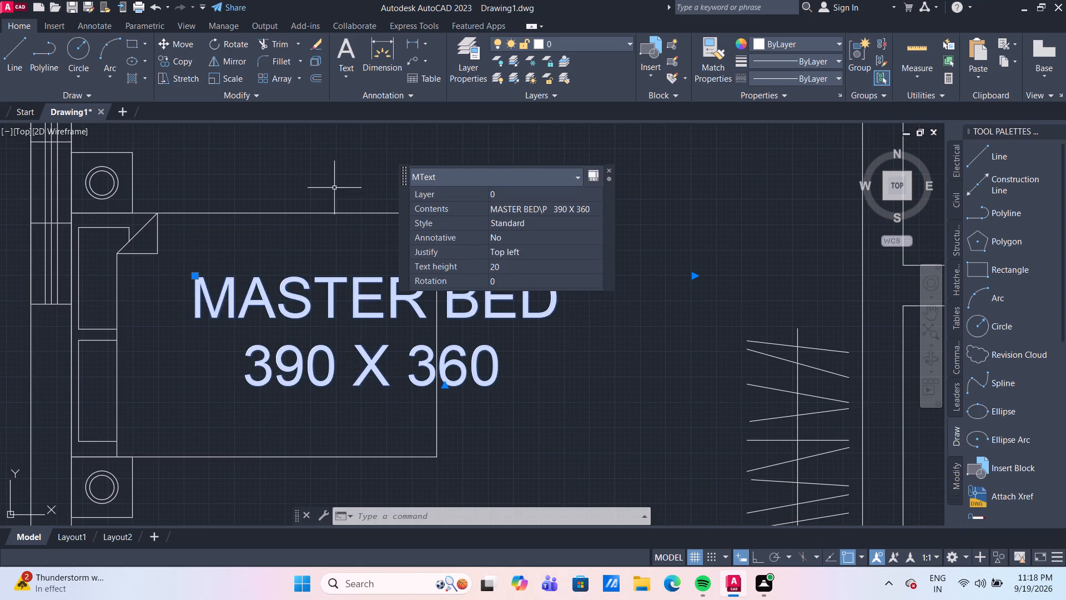
type("CO")
key("Return")
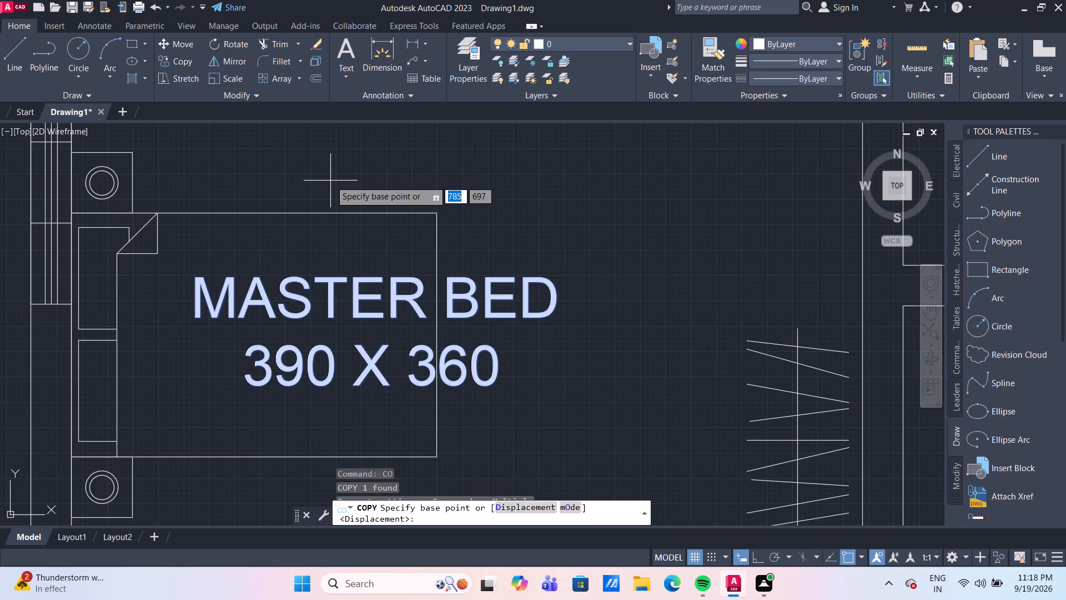
scroll(347, 193, "down", 2)
scroll(362, 304, "down", 2)
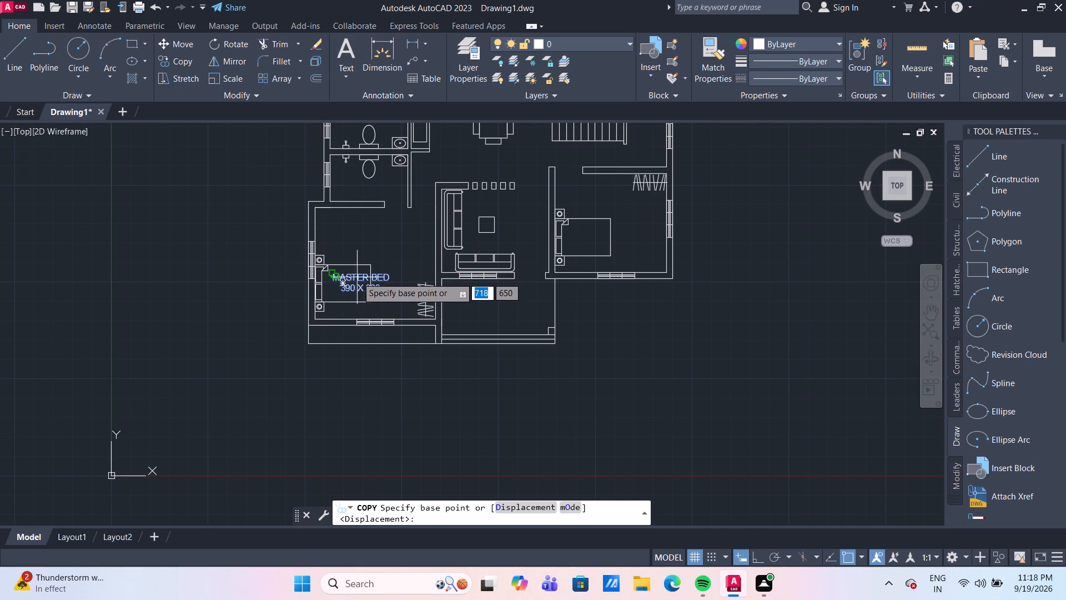
scroll(357, 281, "up", 4)
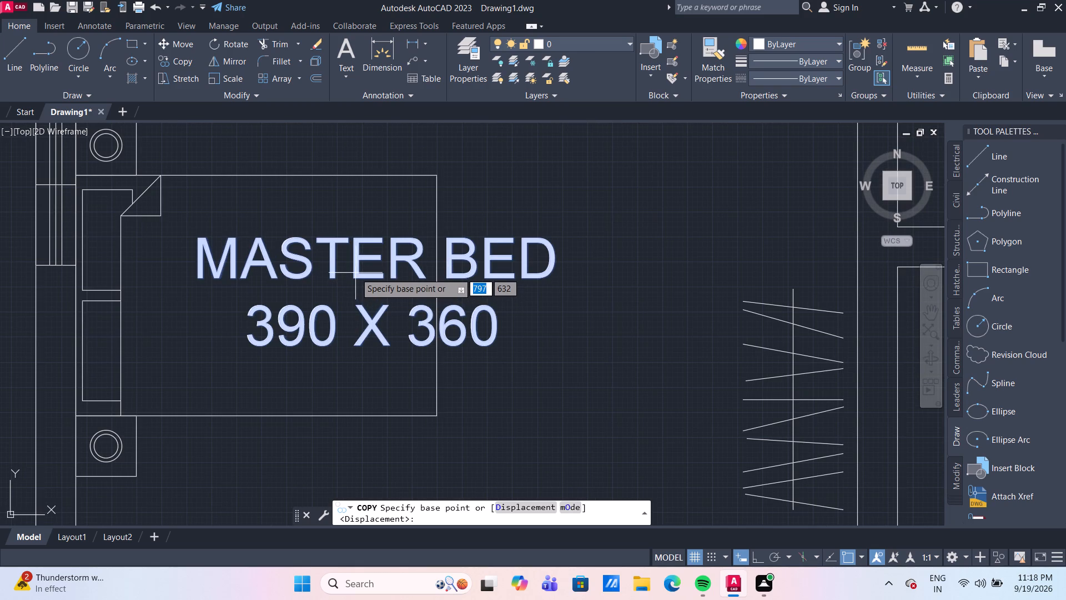
left_click(355, 275)
scroll(475, 249, "down", 3)
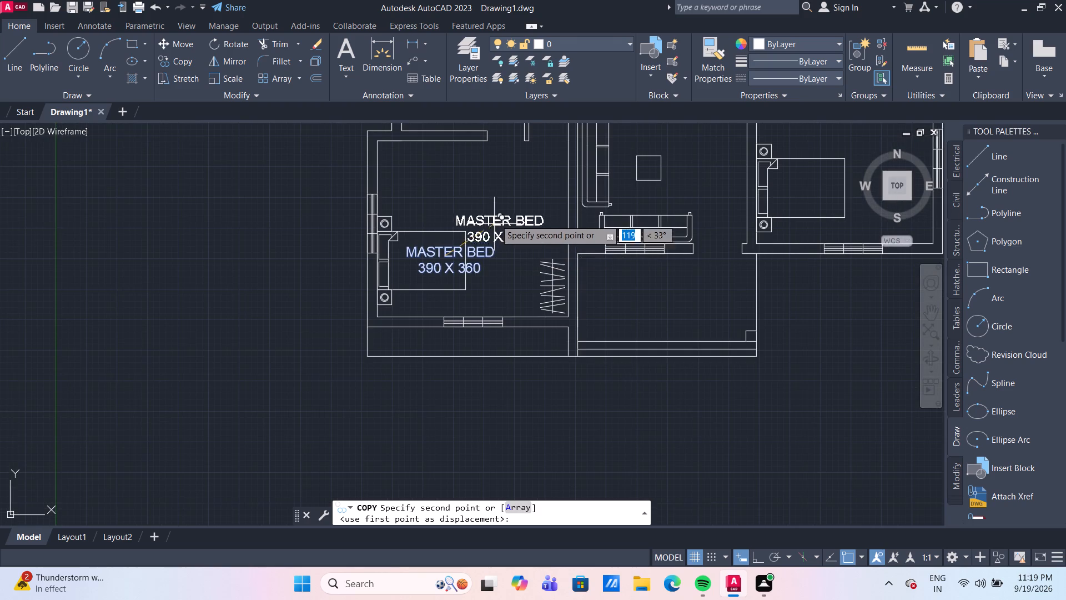
middle_click_drag(481, 213, 396, 277)
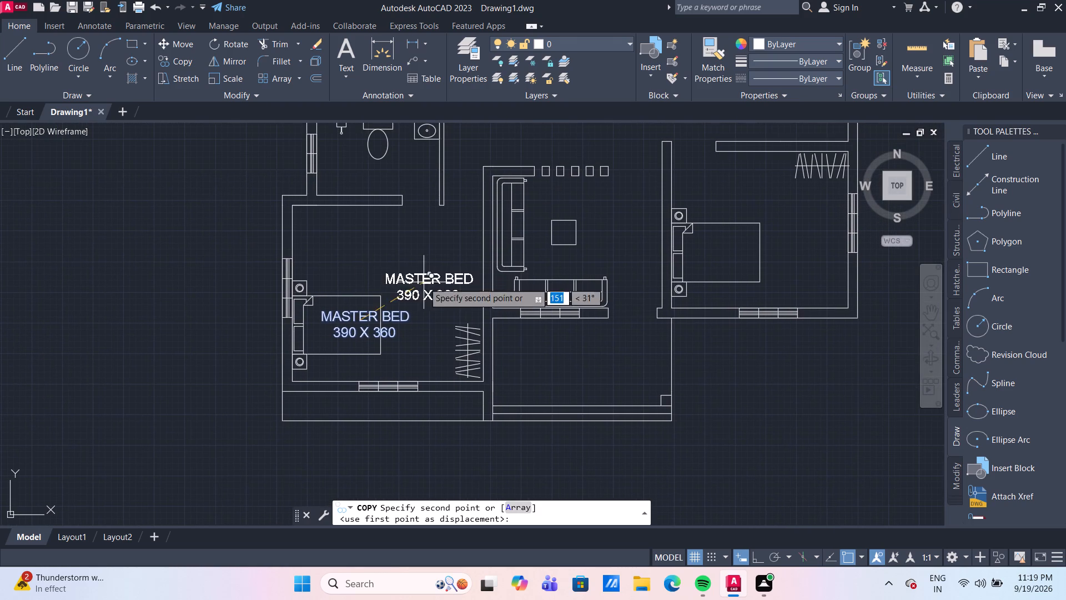
scroll(566, 235, "up", 3)
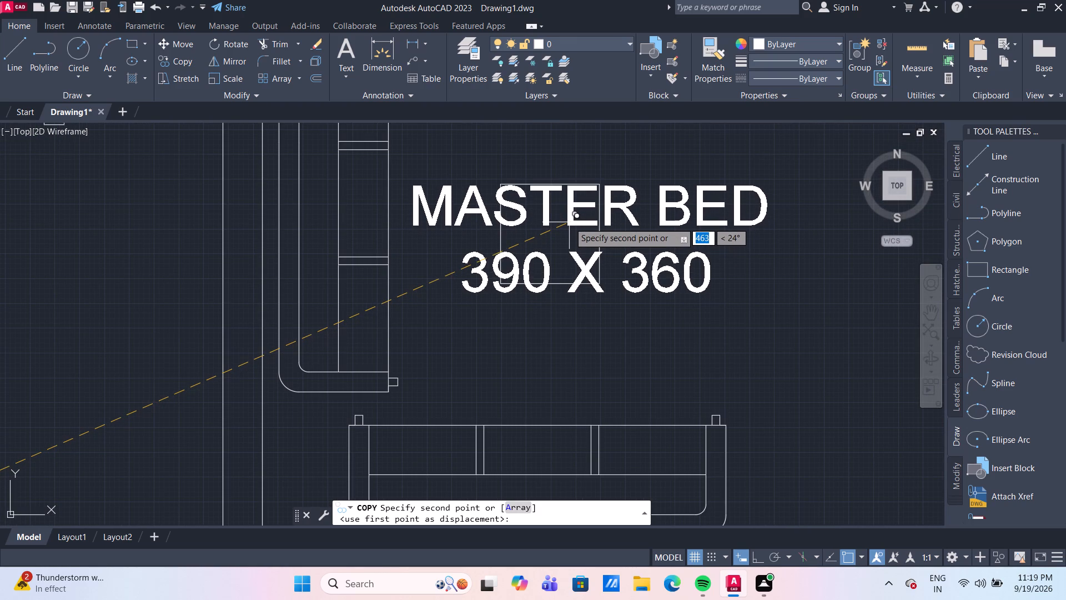
scroll(569, 222, "down", 4)
scroll(574, 195, "up", 2)
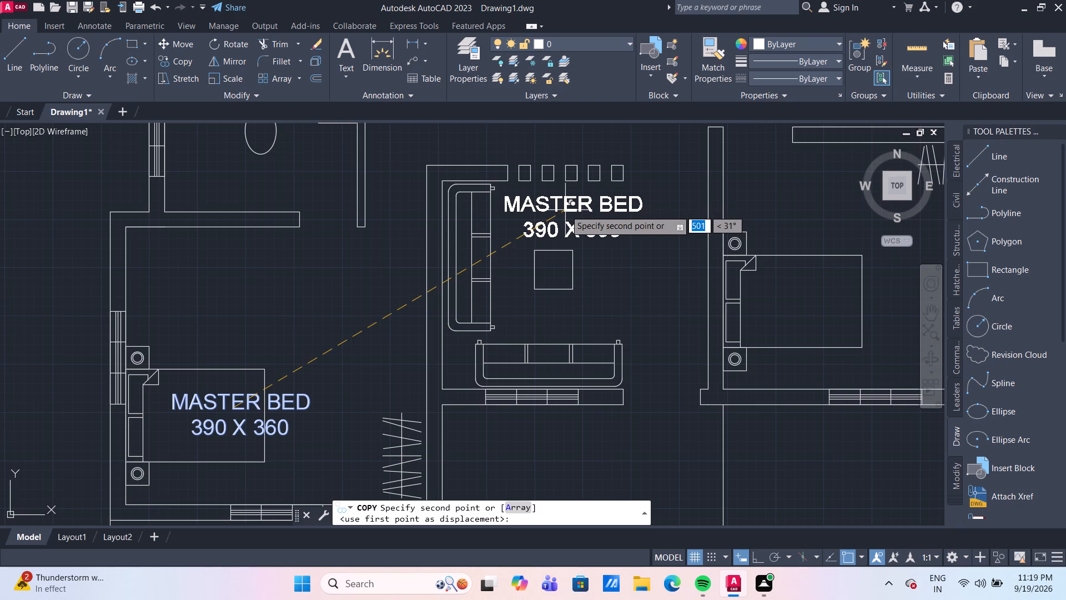
left_click(565, 210)
Place further copies of the label over the bed in the lower-right bedroom and over the dining table.
scroll(605, 270, "down", 1)
middle_click_drag(605, 270, 515, 271)
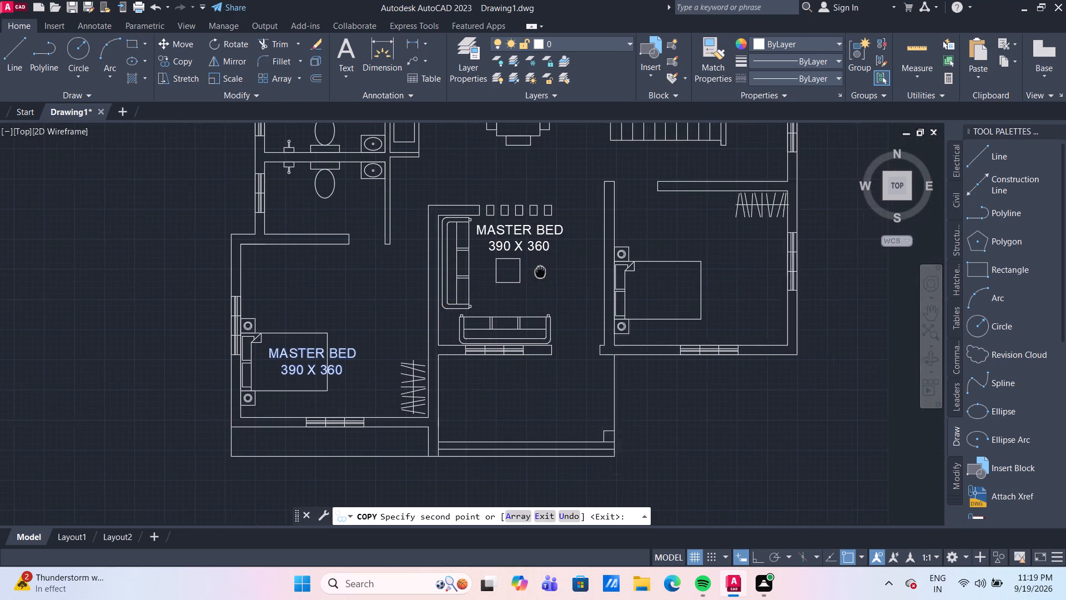
middle_click_drag(515, 271, 409, 271)
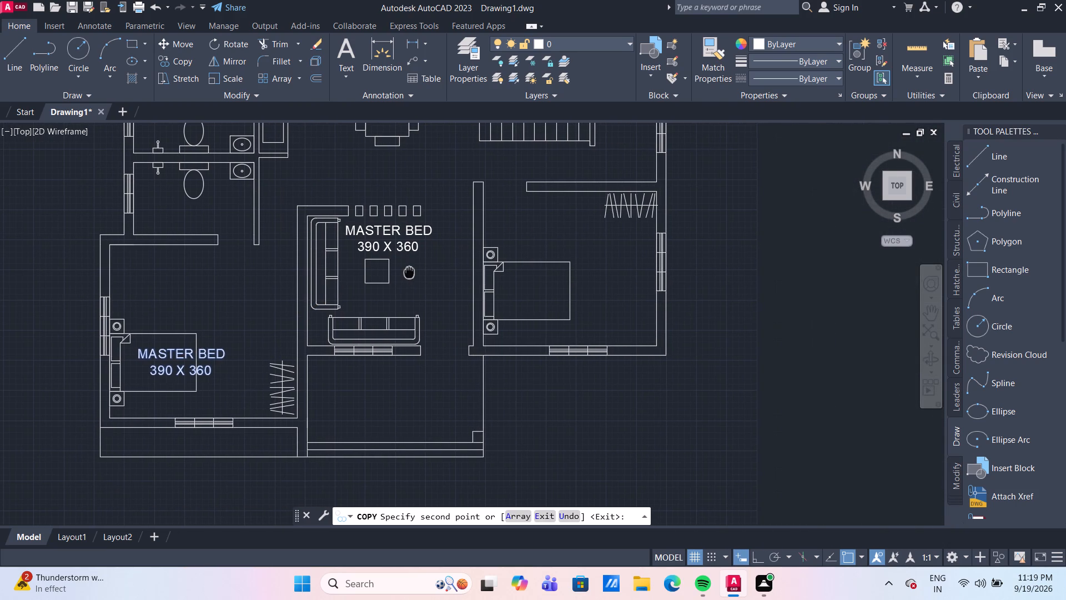
scroll(587, 278, "up", 1)
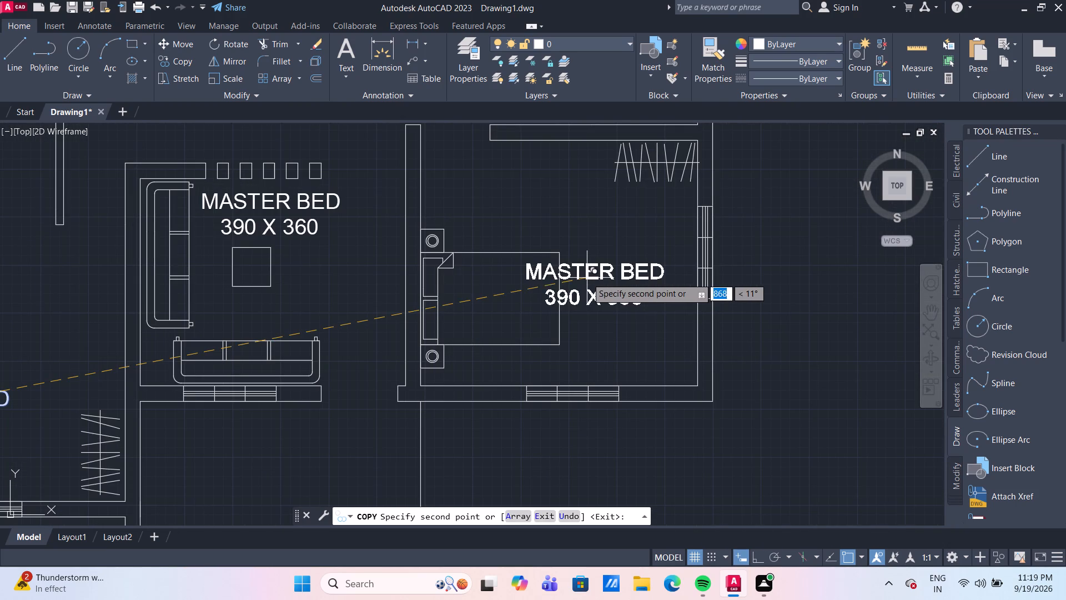
left_click(524, 294)
scroll(535, 209, "down", 1)
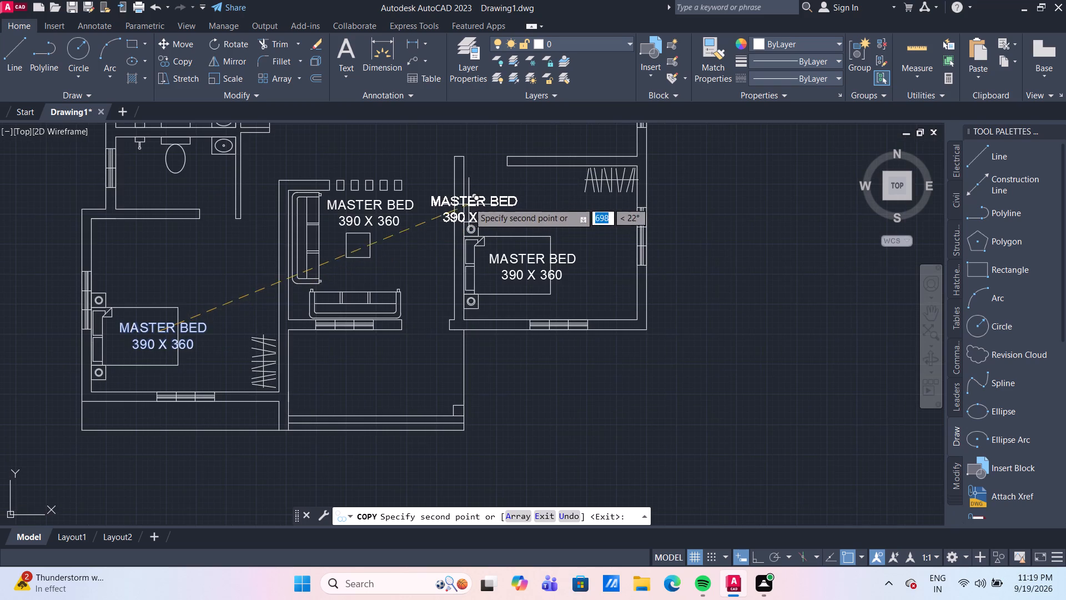
middle_click_drag(465, 196, 500, 322)
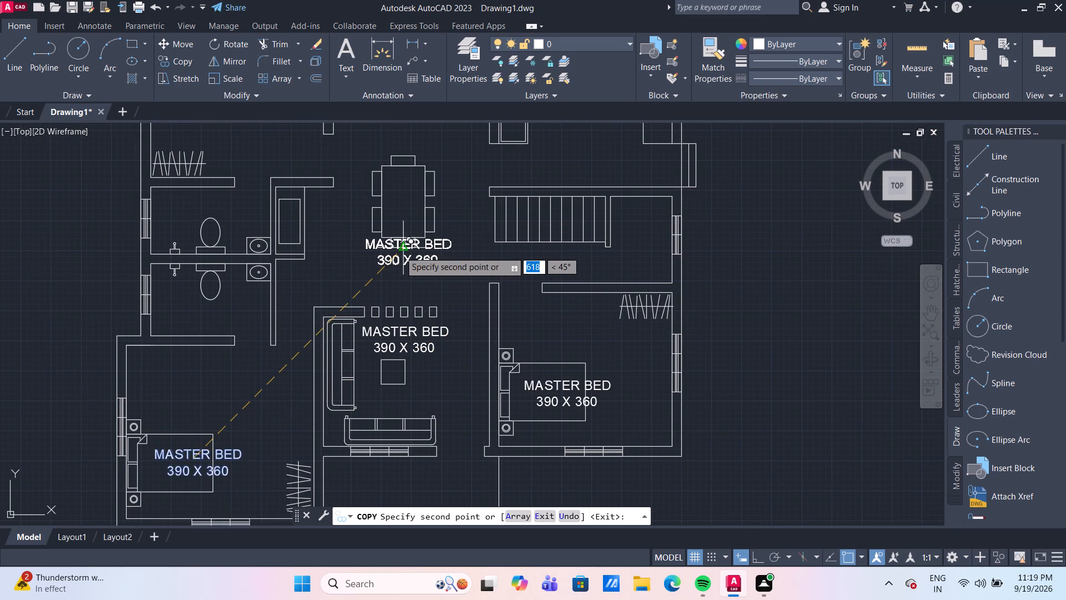
scroll(394, 193, "up", 2)
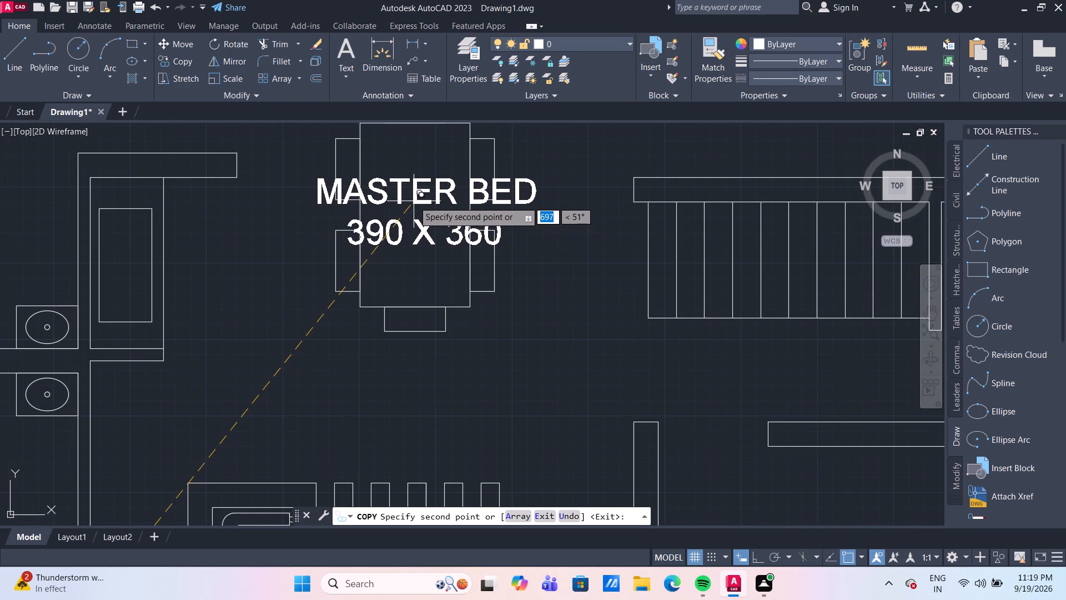
left_click(414, 201)
Place another copy of the label in the small space beside the staircase, next to the outer wall.
scroll(414, 201, "down", 1)
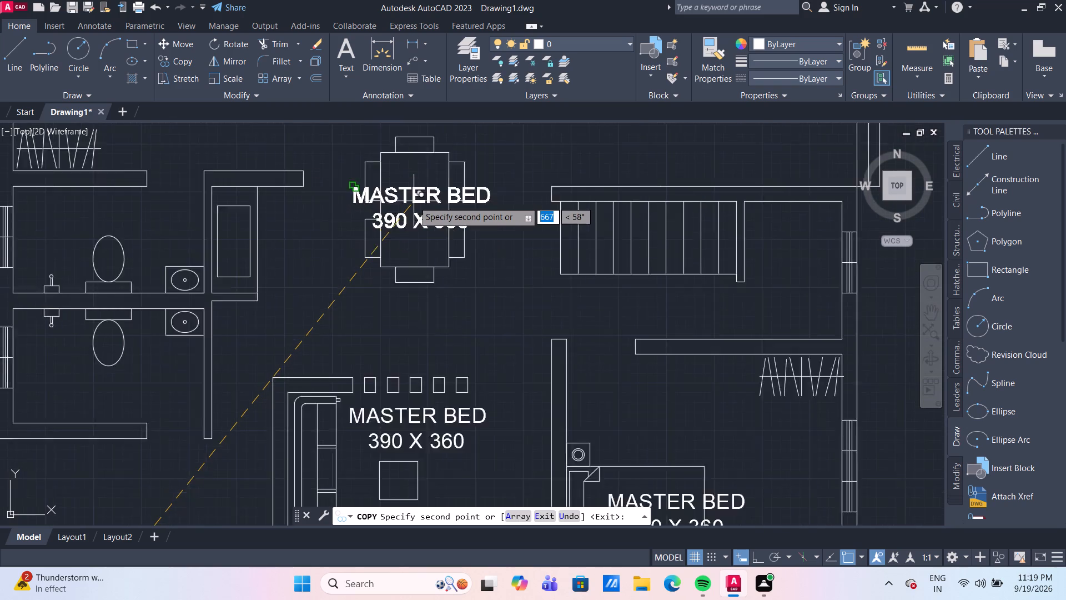
scroll(414, 201, "down", 1)
middle_click_drag(414, 151, 413, 296)
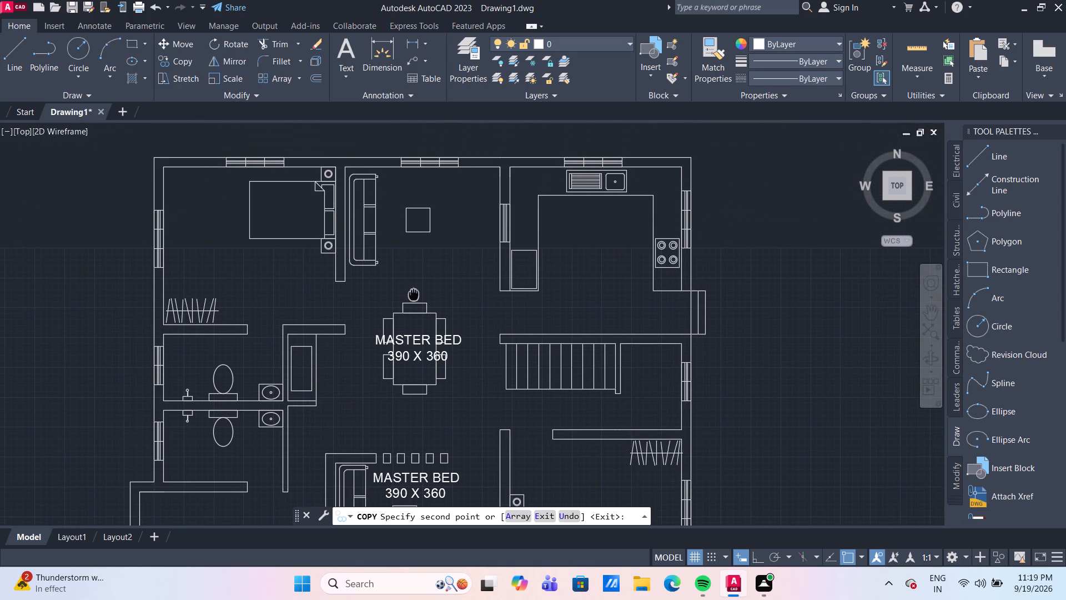
middle_click_drag(413, 296, 413, 296)
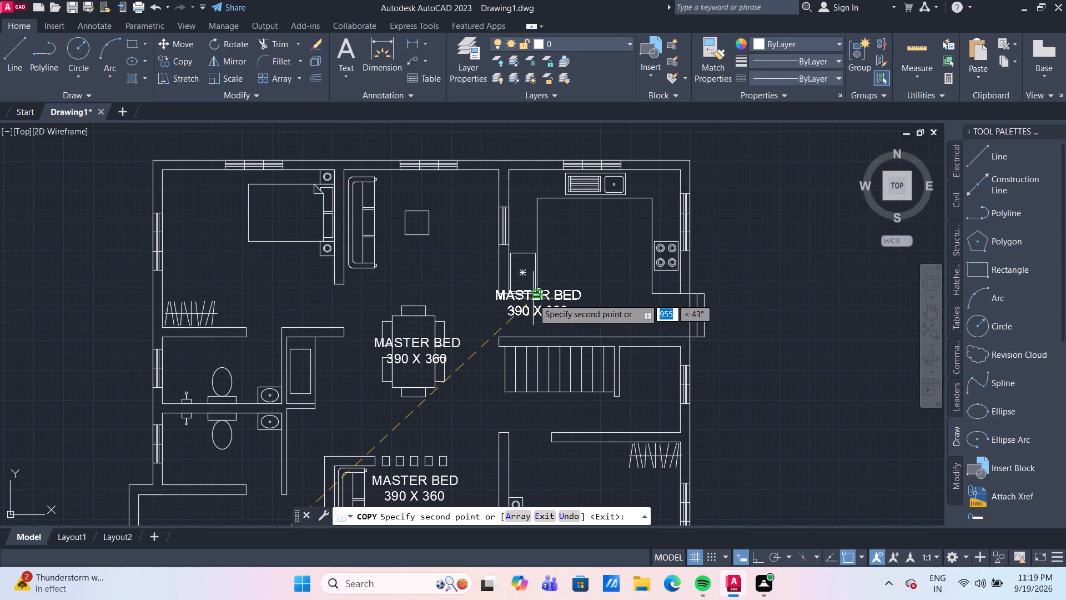
scroll(671, 323, "up", 1)
middle_click_drag(655, 301, 638, 280)
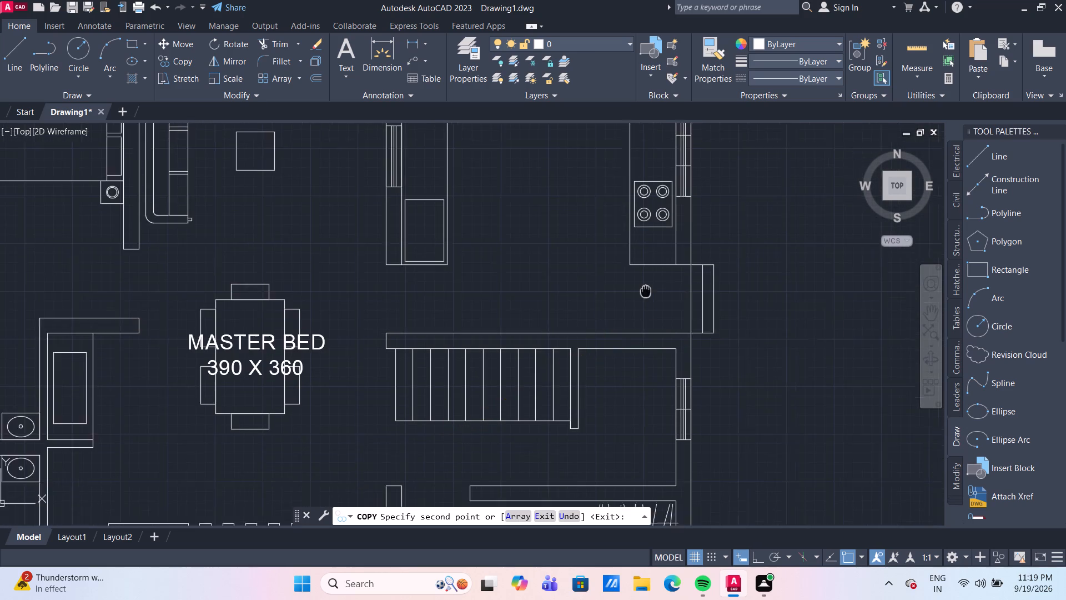
middle_click_drag(638, 280, 604, 226)
middle_click_drag(582, 334, 551, 268)
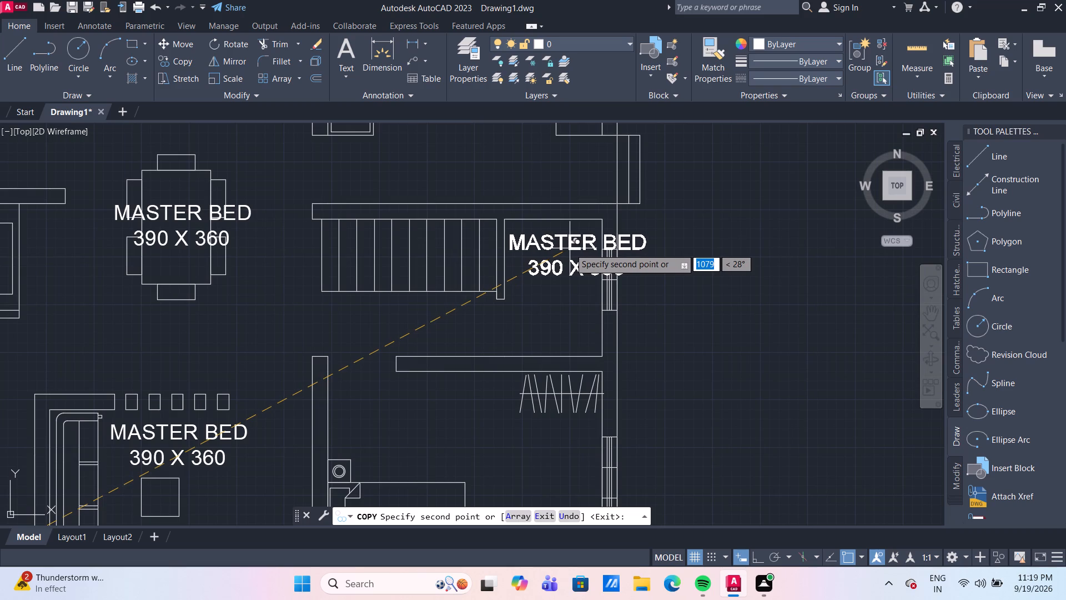
left_click(570, 248)
Place a copy of the label in each of the two adjoining bathrooms.
middle_click_drag(566, 313, 550, 287)
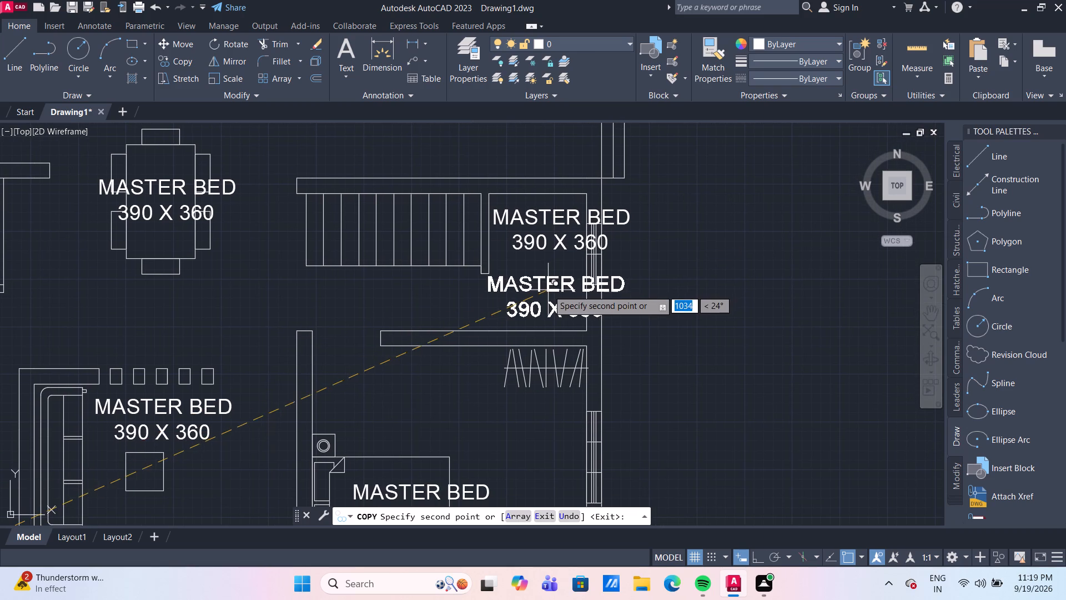
scroll(540, 298, "down", 1)
middle_click_drag(525, 357, 613, 323)
scroll(178, 307, "down", 1)
scroll(178, 307, "up", 2)
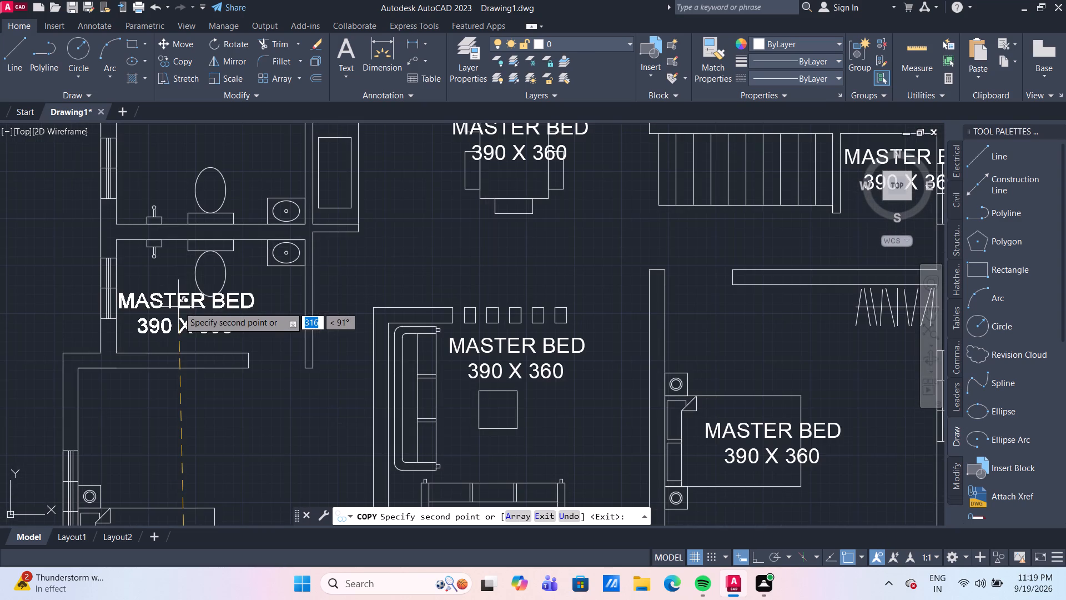
middle_click_drag(184, 304, 231, 308)
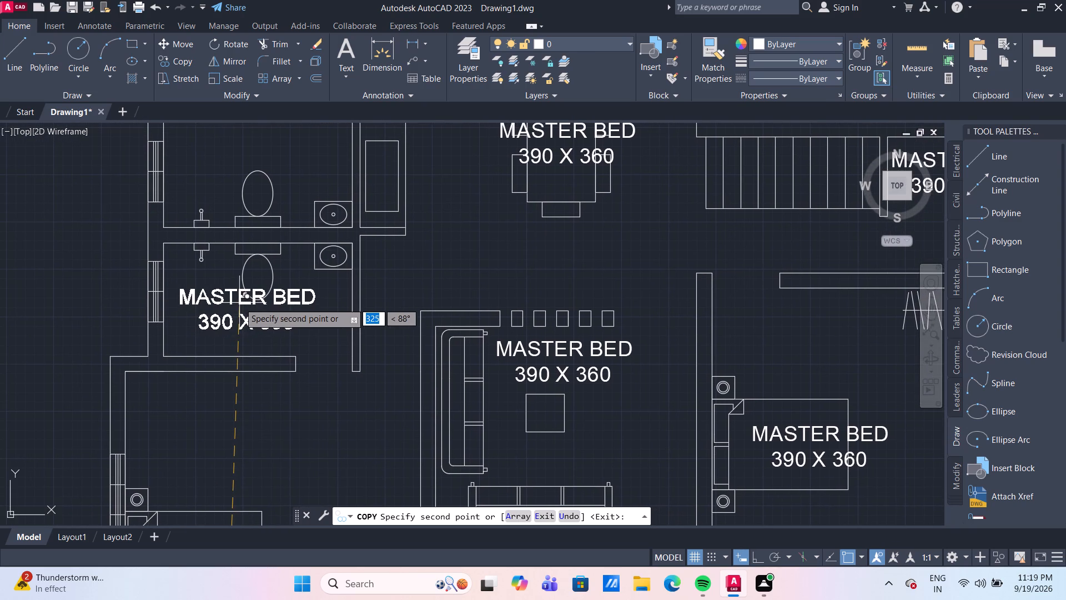
left_click(239, 303)
middle_click_drag(246, 179, 246, 229)
left_click(240, 207)
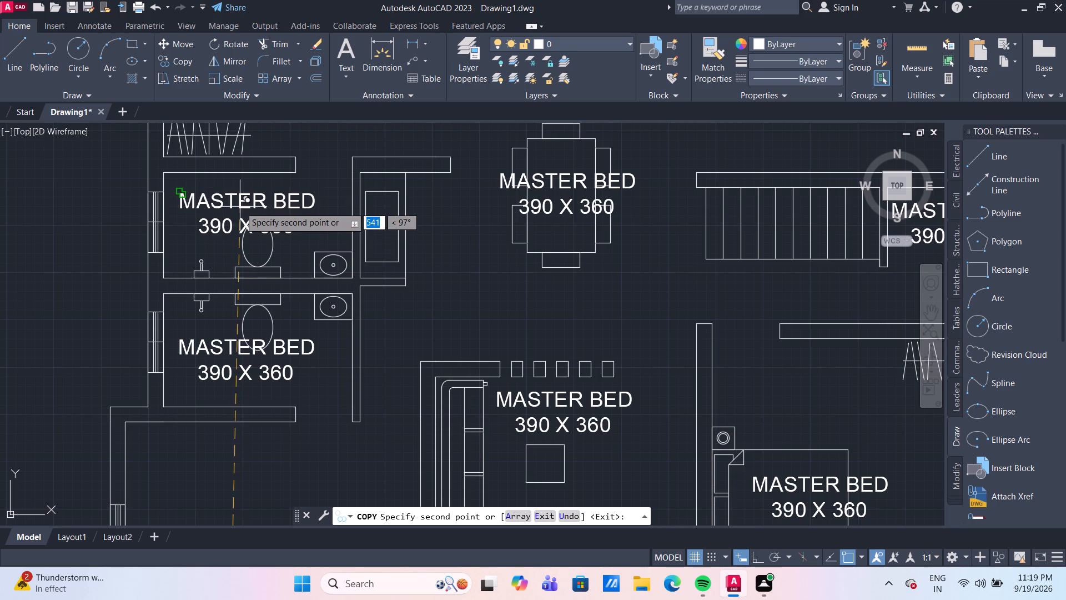
Place a last copy of the label beside the bed in the upper-left bedroom and end the Copy command.
scroll(240, 207, "down", 3)
scroll(245, 172, "up", 3)
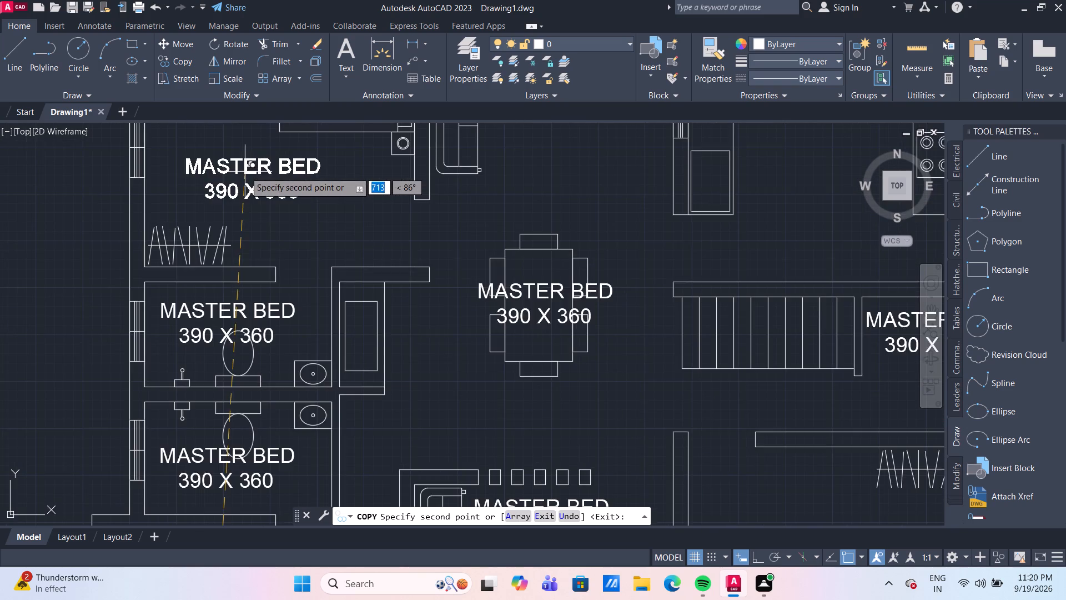
middle_click_drag(253, 196, 259, 259)
middle_click_drag(262, 202, 229, 349)
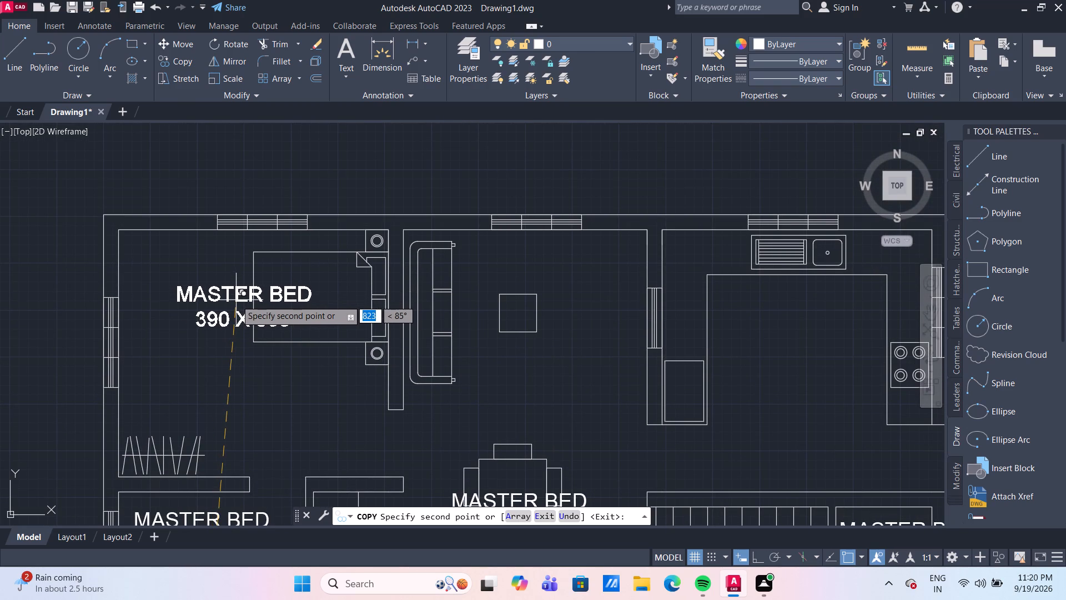
left_click(236, 300)
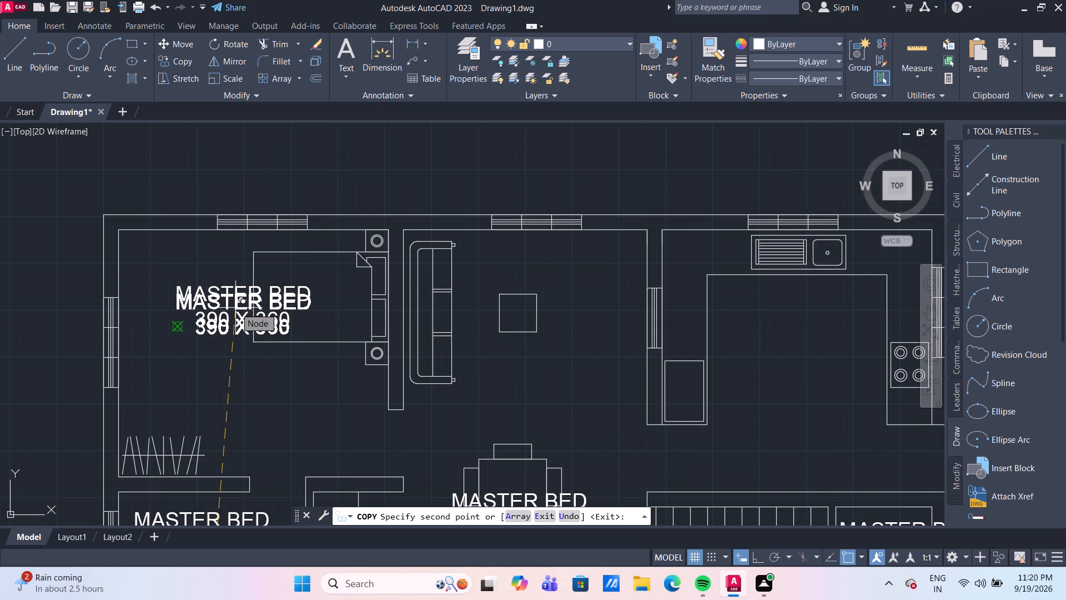
key("Escape")
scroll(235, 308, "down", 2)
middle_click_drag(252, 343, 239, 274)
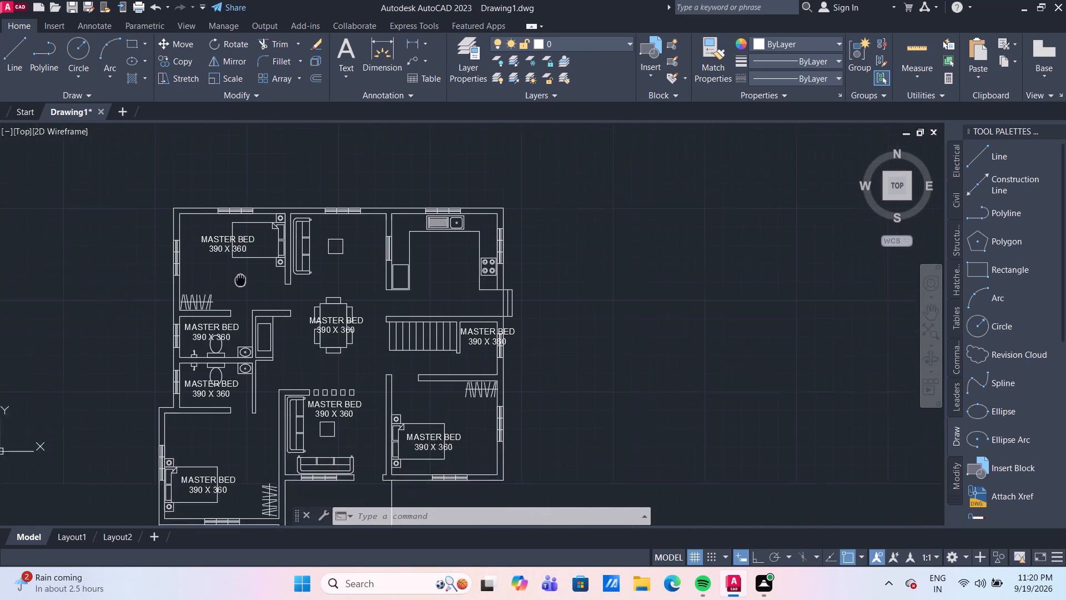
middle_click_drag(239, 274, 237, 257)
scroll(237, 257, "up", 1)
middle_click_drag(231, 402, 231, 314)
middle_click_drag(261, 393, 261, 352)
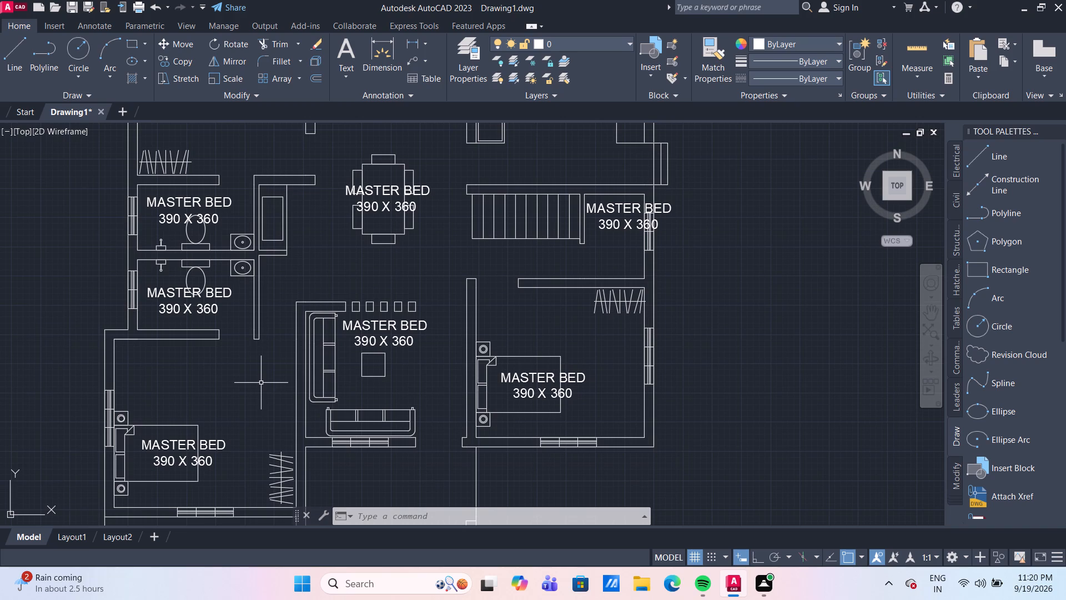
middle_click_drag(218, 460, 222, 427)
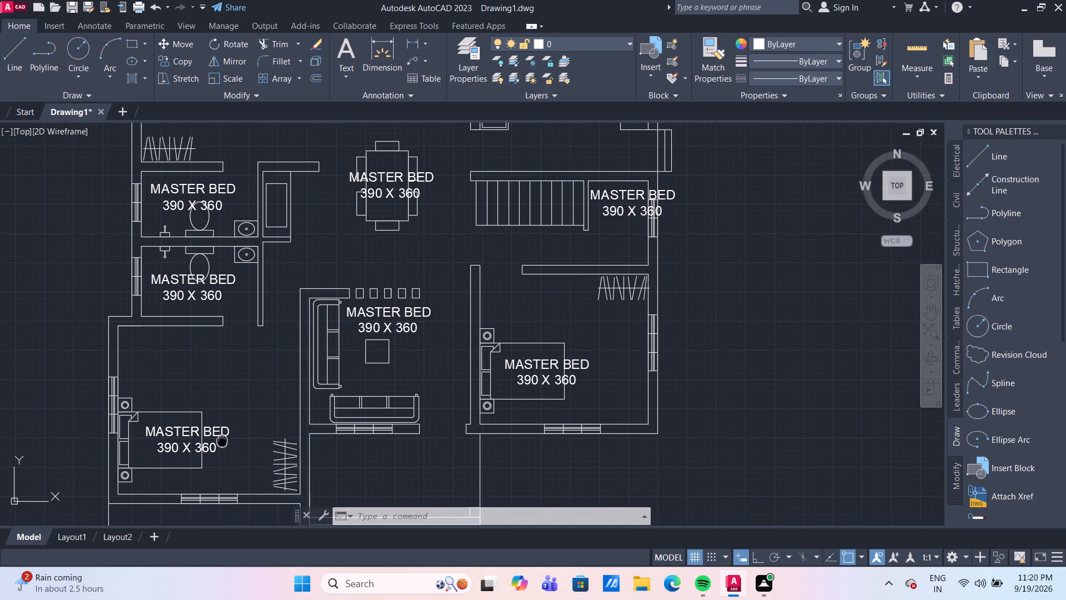
Replace the name in the label over the lower-right bedroom's bed with BED ROOM.
middle_click_drag(222, 427, 223, 370)
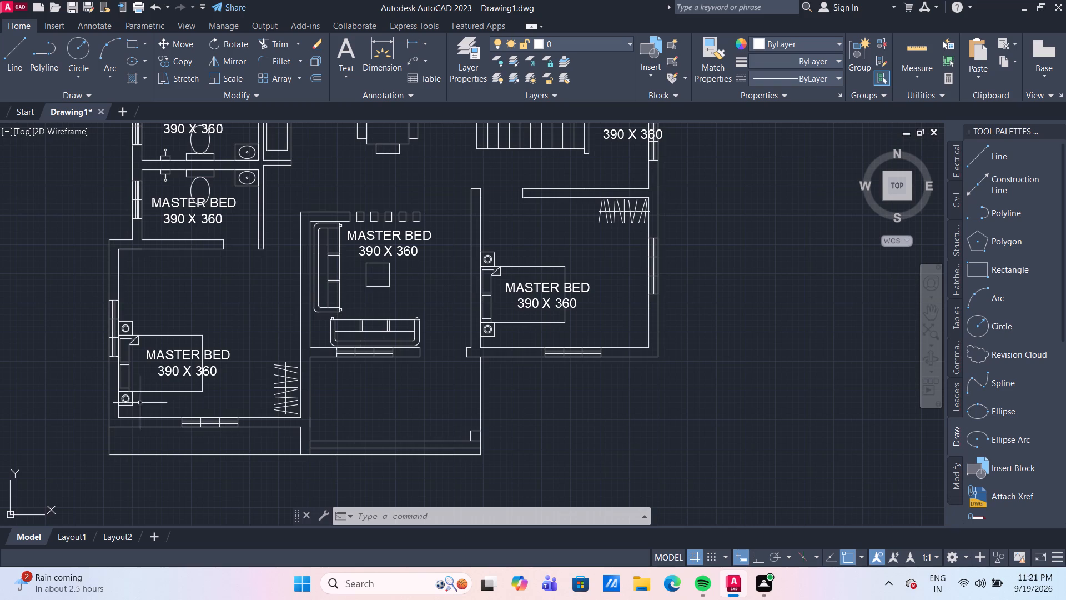
double_click(557, 289)
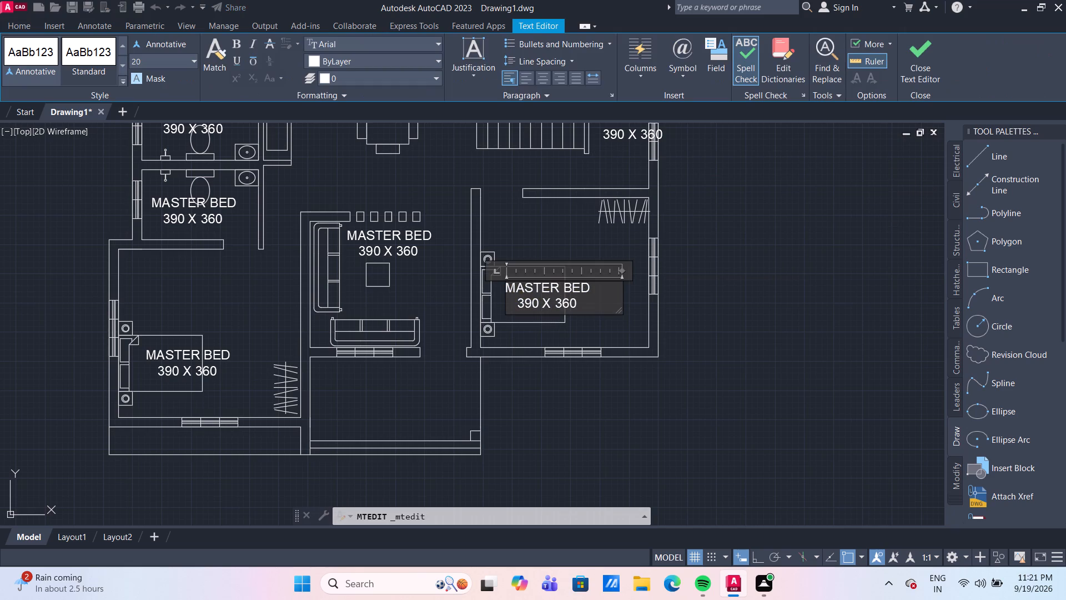
key("BackSpace")
key("BackSpace")
key("BackSpace")
key("BackSpace")
key("BackSpace")
key("BackSpace")
key("BackSpace")
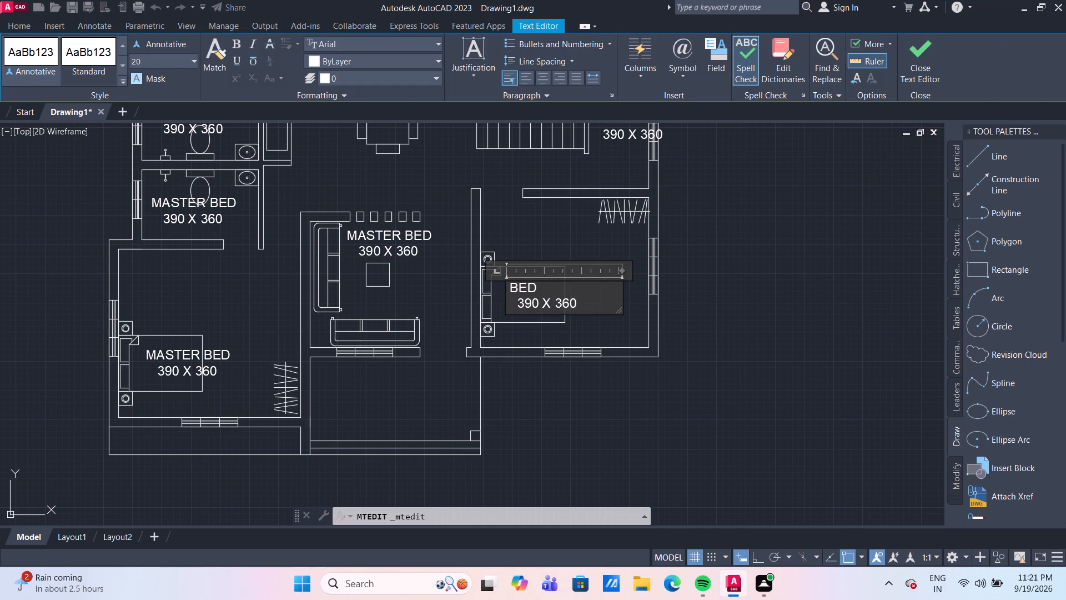
key("space")
key("space")
key("space")
key("BackSpace")
key("Right")
key("Right")
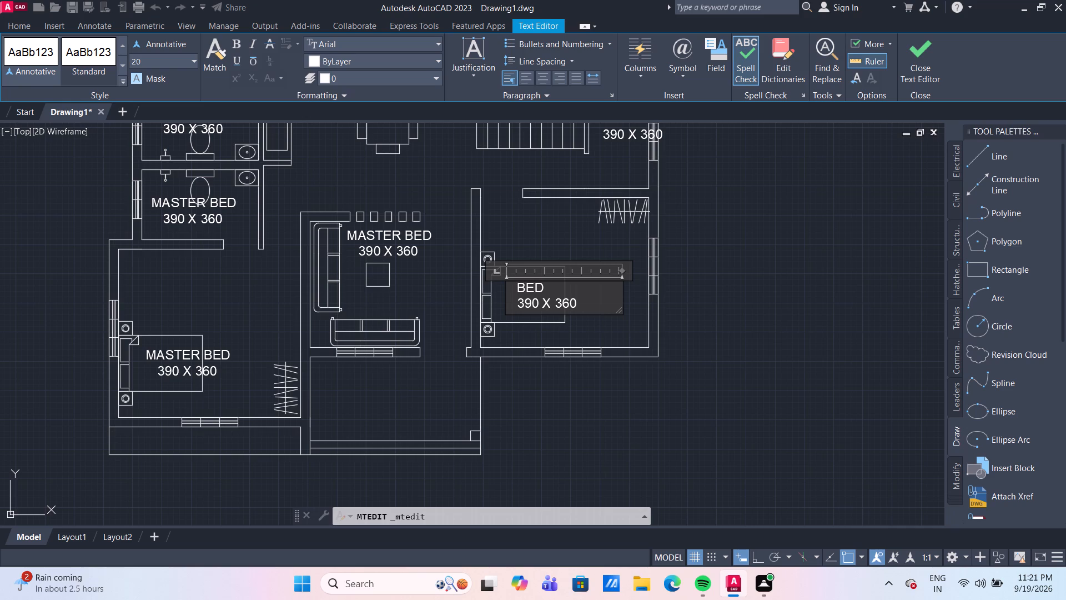
key("Right")
key("Right")
key("Right")
key("Left")
key("space")
type("ROOM")
Remove two leading spaces before BED ROOM in that label and finish editing the text.
key("Left")
key("Left")
key("Left")
key("Left")
key("Left")
key("Left")
key("Left")
key("Left")
key("BackSpace")
key("BackSpace")
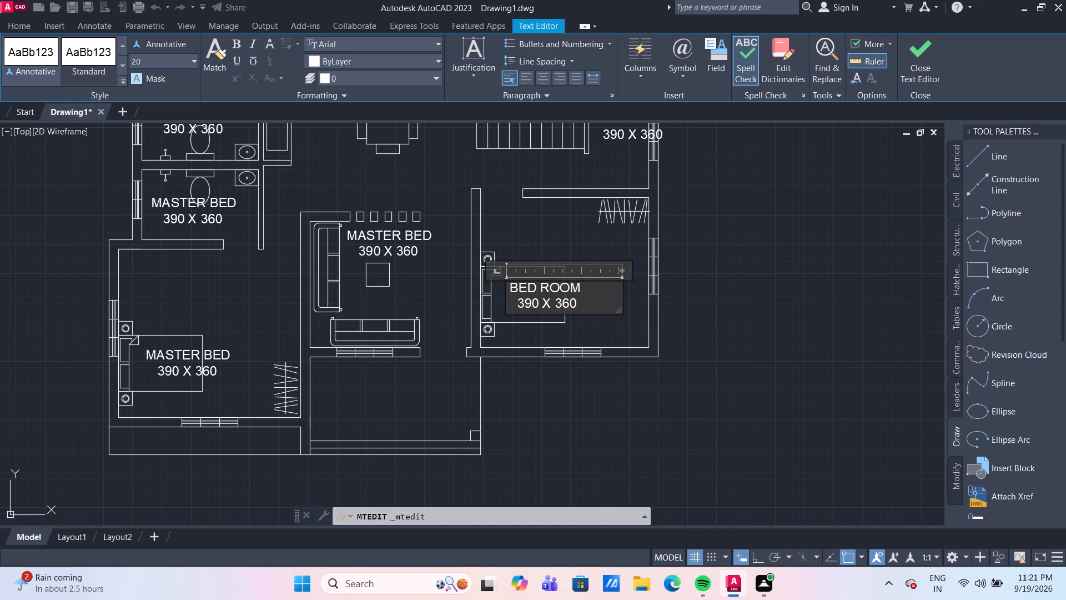
left_click(552, 223)
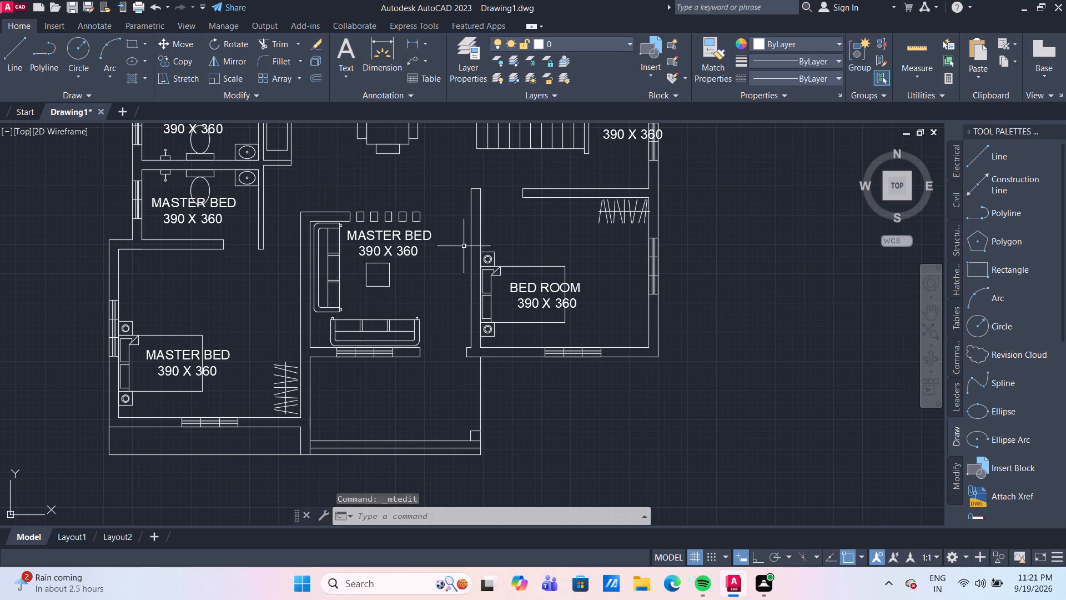
Replace the name in the label above the small table in the lower sofa area with LIVING.
double_click(388, 236)
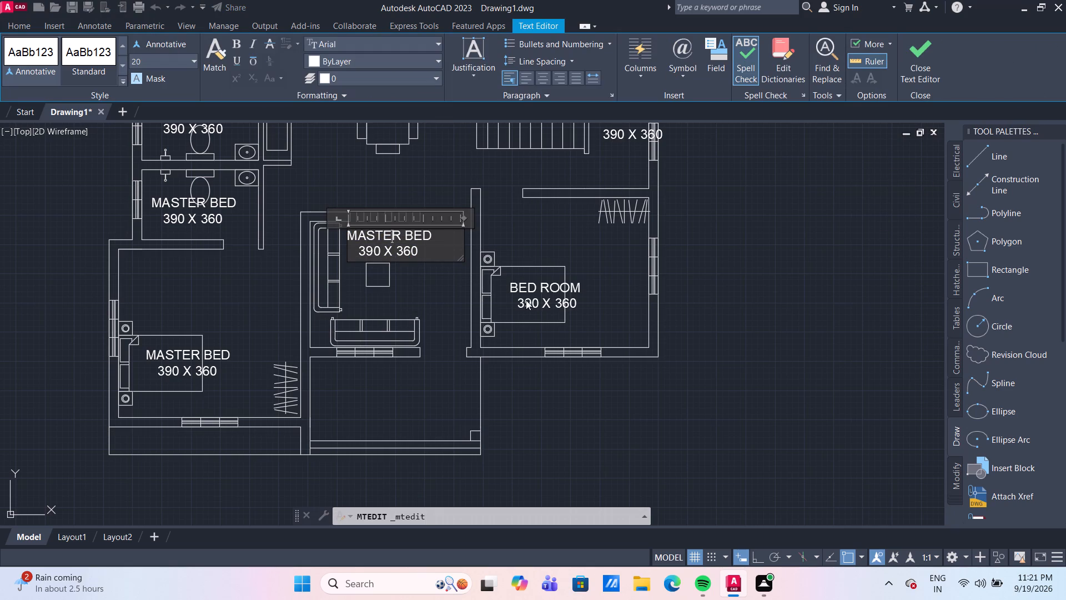
left_click(437, 236)
key("BackSpace")
key("BackSpace")
key("BackSpace")
key("BackSpace")
key("BackSpace")
key("BackSpace")
key("BackSpace")
key("BackSpace")
key("BackSpace")
key("BackSpace")
key("BackSpace")
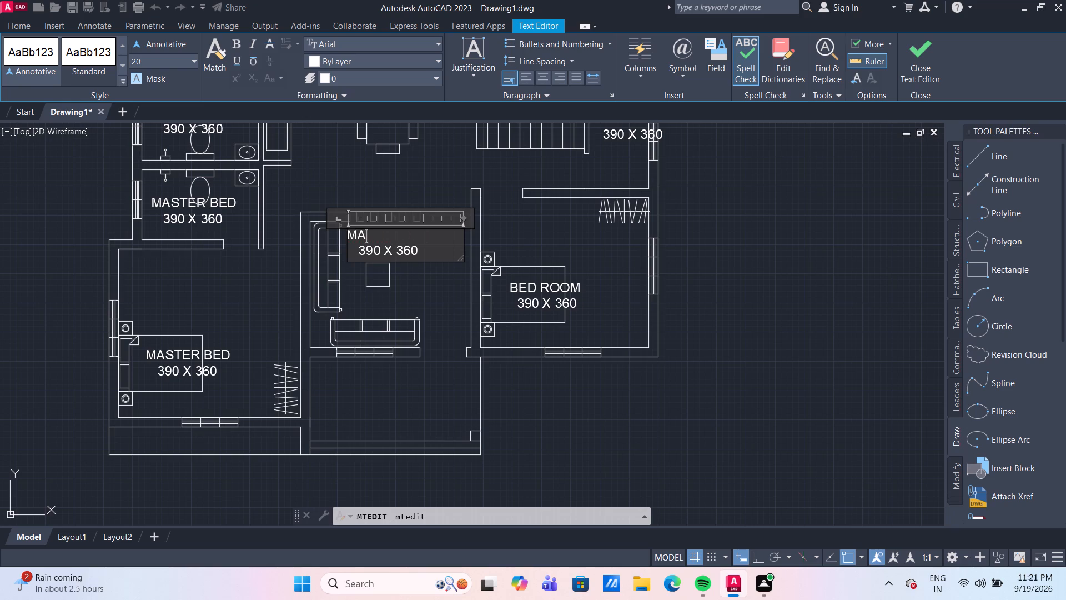
type("LIVING")
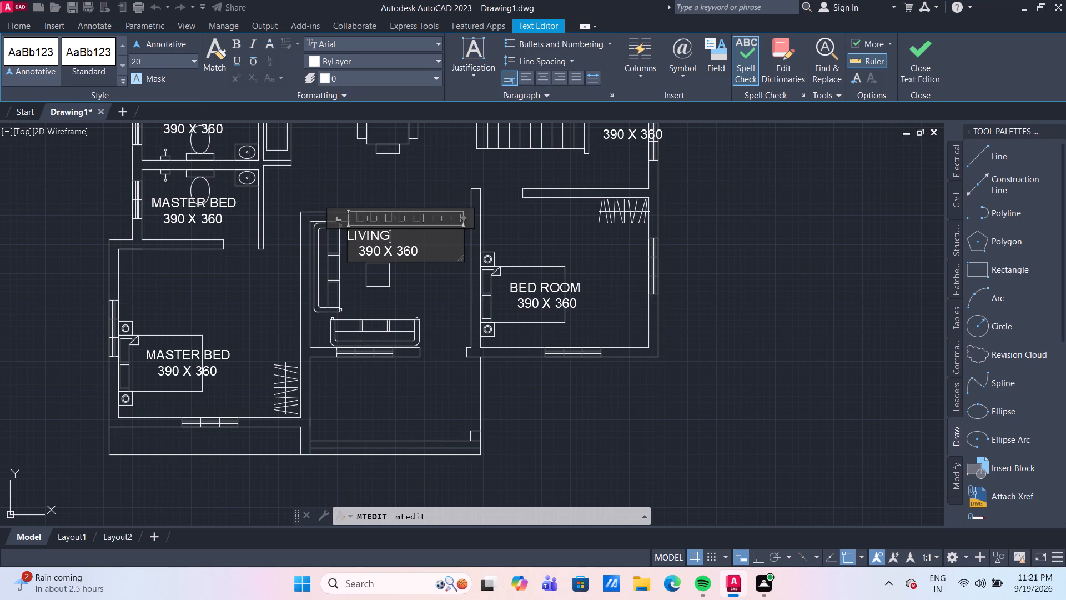
Remove the leading spaces from the LIVING label's second line and set its dimensions to 325 X 270.
left_click(360, 258)
key("BackSpace")
key("BackSpace")
key("BackSpace")
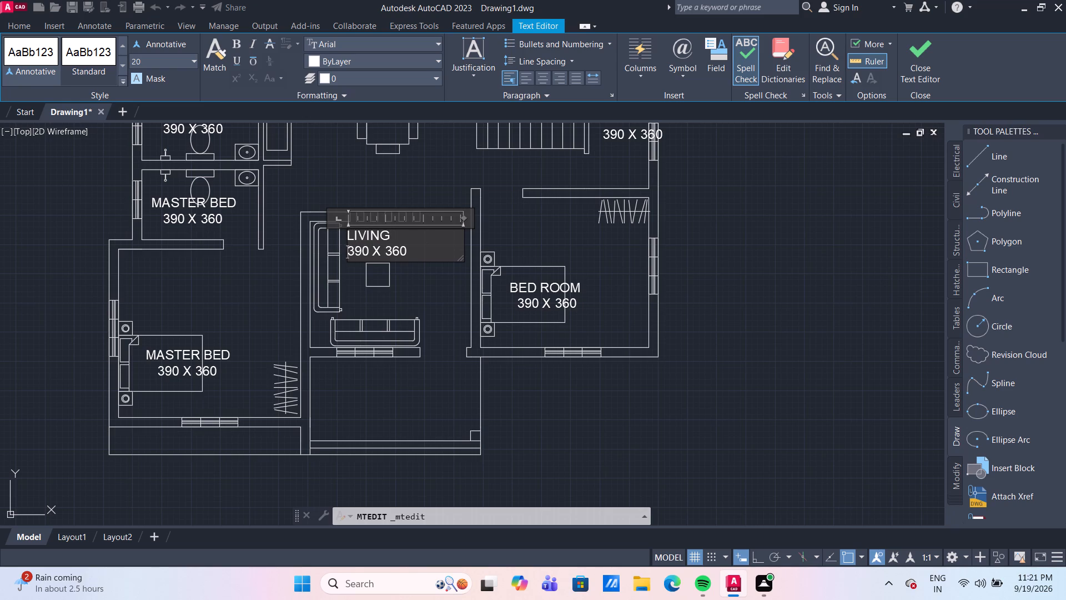
key("Right")
key("Right")
key("Right")
key("BackSpace")
key("BackSpace")
type("25")
key("Right")
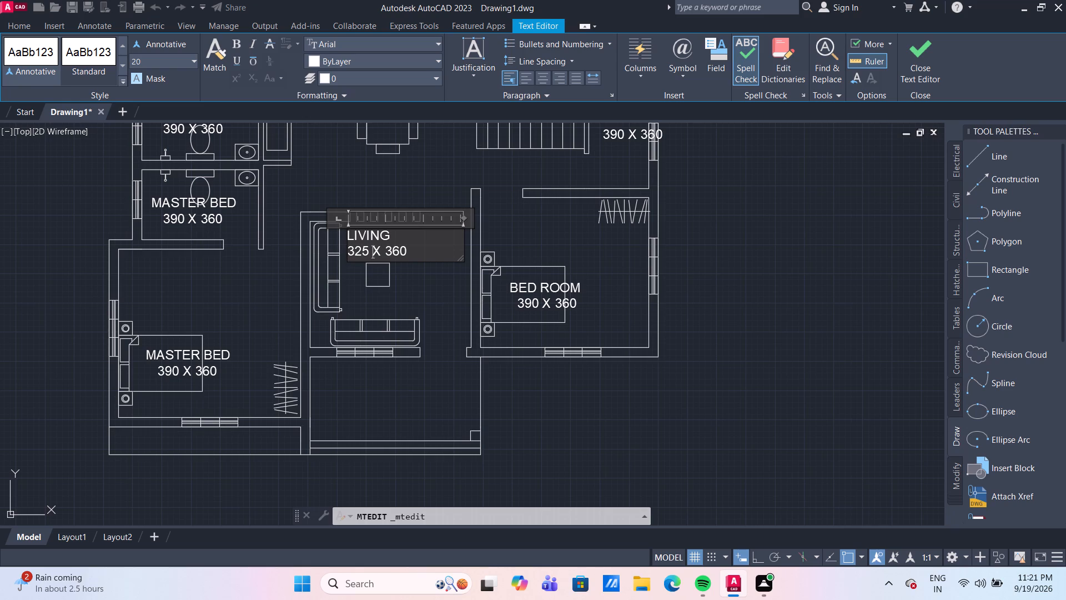
key("Right")
key("Right")
key("Right")
key("Right")
key("BackSpace")
key("BackSpace")
type("27")
left_click(539, 291)
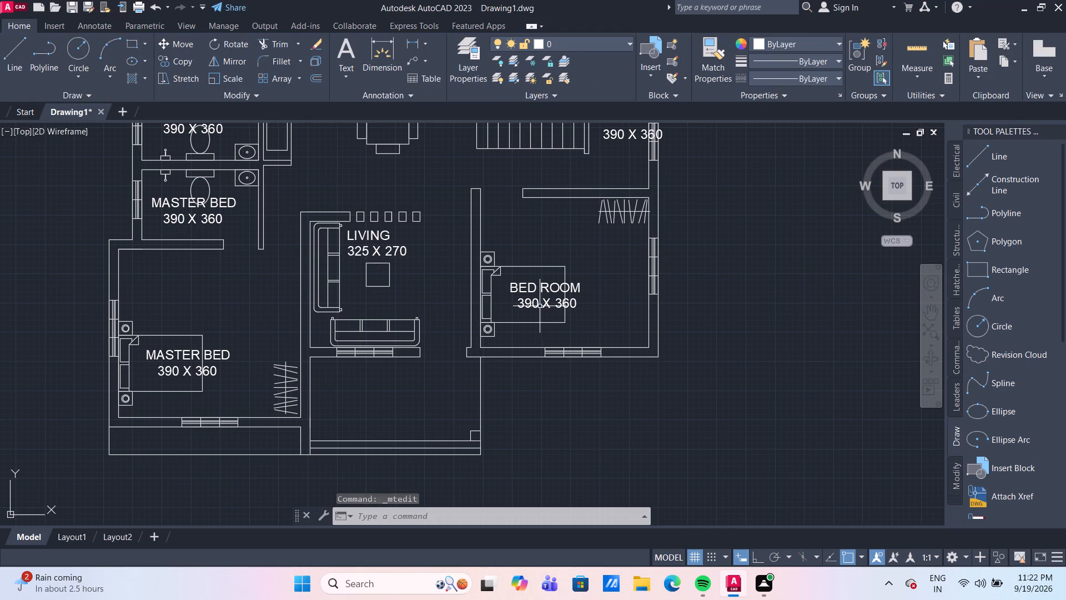
Set the dimensions in the BED ROOM label to 360 X 320.
double_click(540, 306)
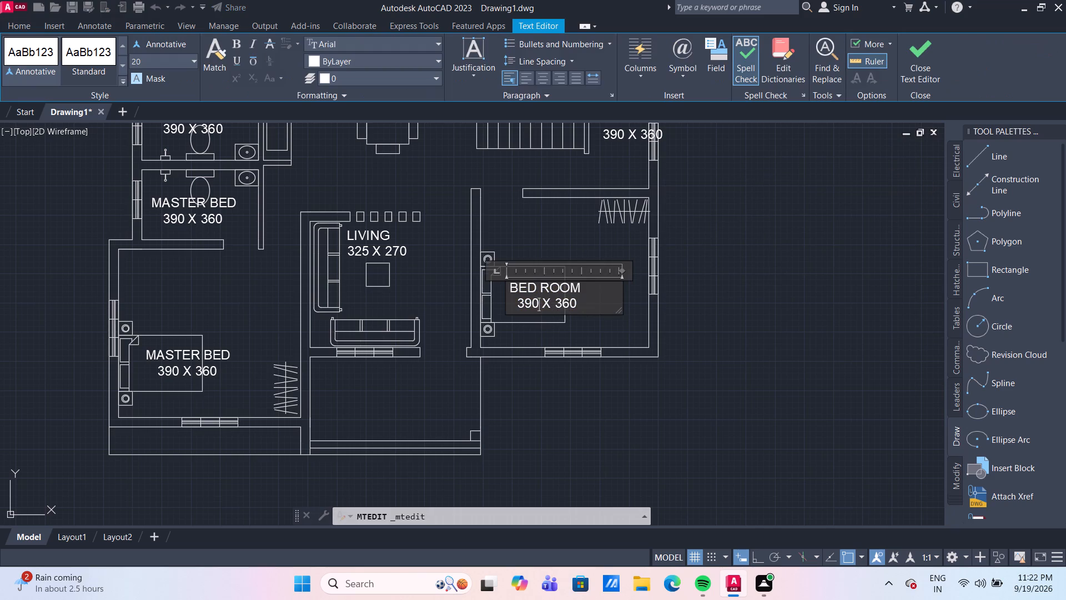
key("Left")
key("BackSpace")
key("6")
key("Right")
key("Right")
key("Right")
key("Right")
key("Right")
key("Right")
key("BackSpace")
key("2")
left_click(418, 305)
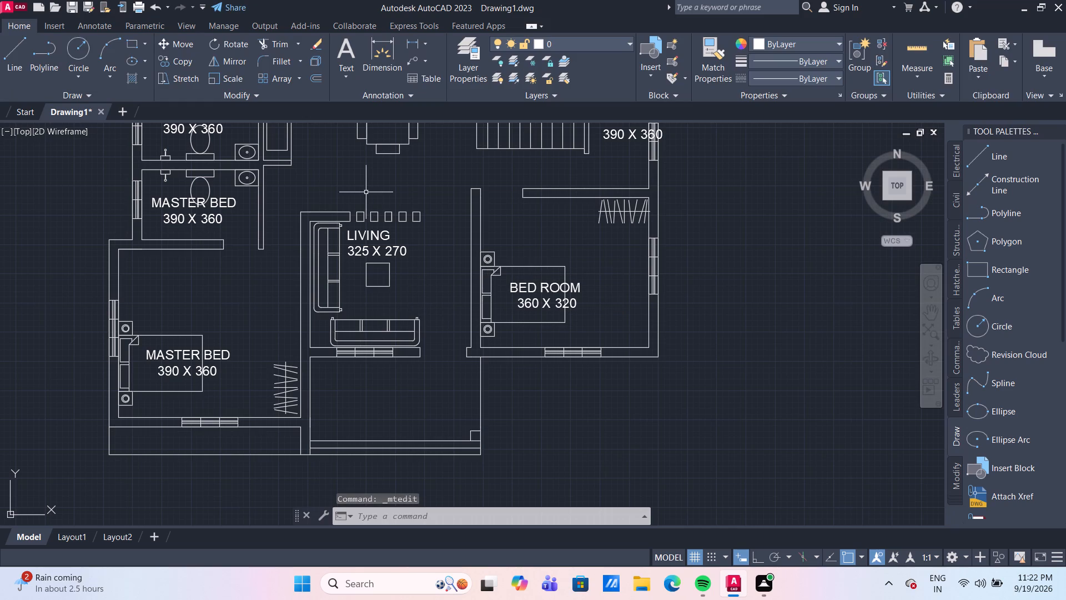
Replace the name in the upper bathroom's label with TOILET.
middle_click_drag(366, 192, 433, 373)
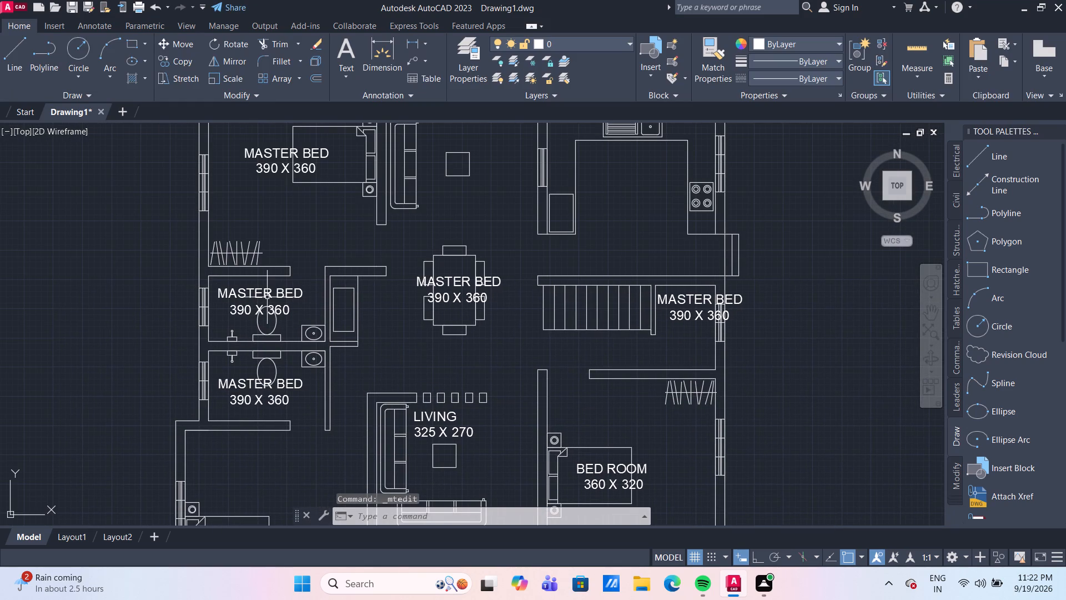
double_click(266, 297)
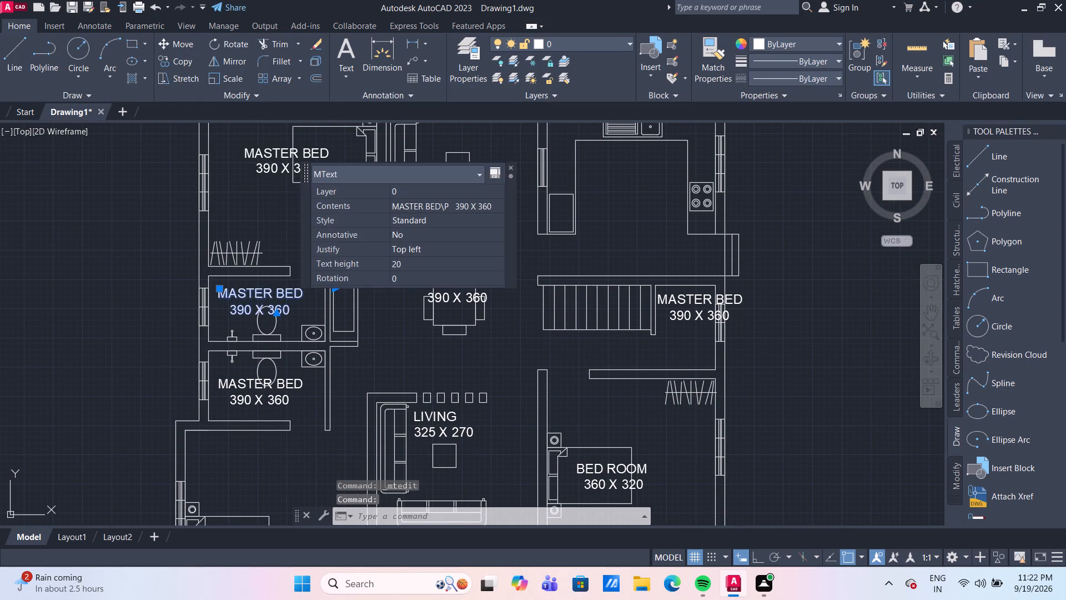
key("Right")
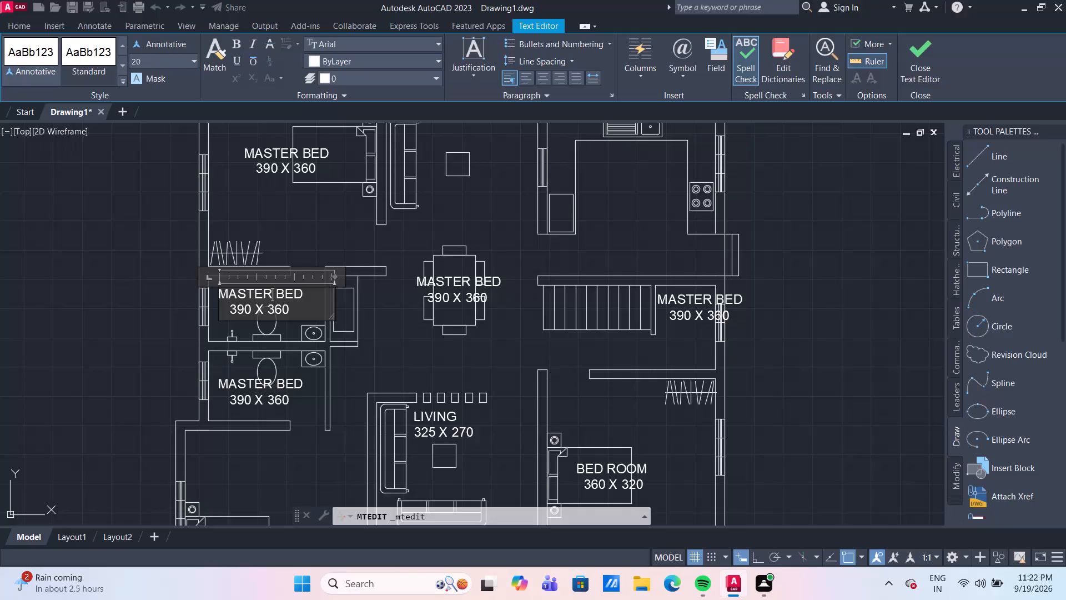
key("Right")
key("Right")
key("Right")
key("Right")
key("BackSpace")
key("BackSpace")
key("BackSpace")
key("BackSpace")
key("BackSpace")
key("BackSpace")
key("BackSpace")
key("BackSpace")
key("BackSpace")
key("BackSpace")
key("BackSpace")
key("BackSpace")
key("BackSpace")
key("BackSpace")
type("TOILET")
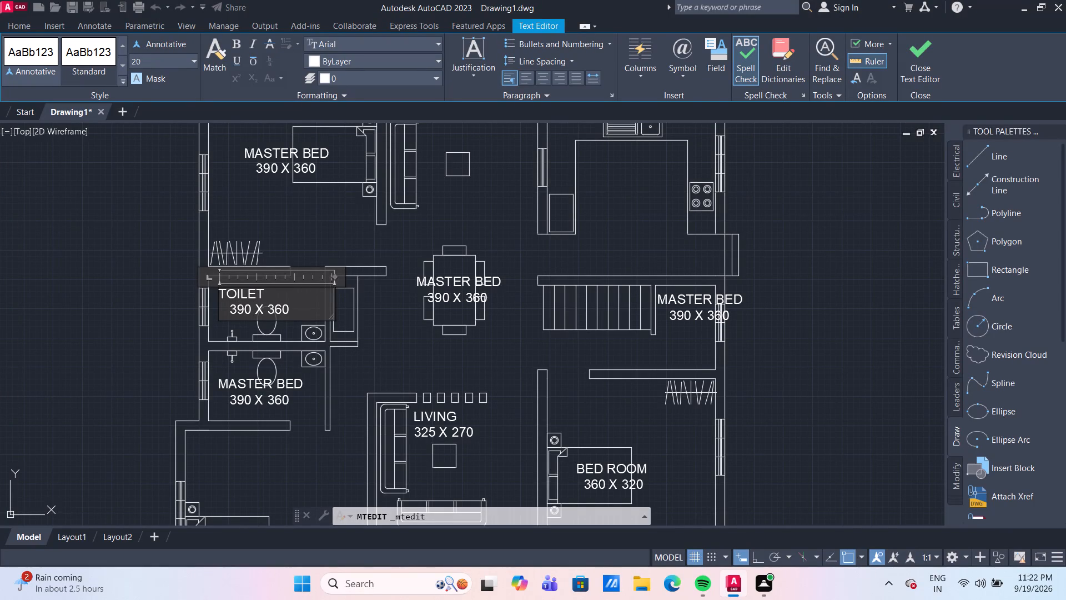
Remove the leading spaces from the upper TOILET label's second line and set its dimensions to 250 X 140.
left_click(245, 308)
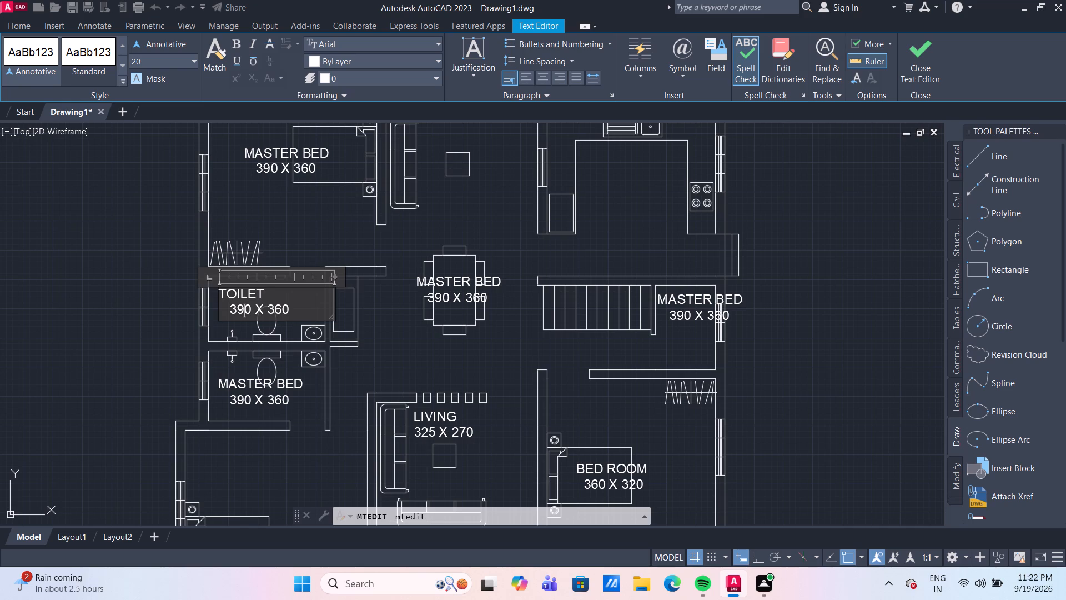
key("BackSpace")
key("BackSpace")
key("BackSpace")
key("BackSpace")
key("BackSpace")
type("25")
key("Right")
key("Right")
key("Right")
key("Right")
key("Right")
key("Right")
key("BackSpace")
key("BackSpace")
type("14")
left_click(264, 389)
Replace the name in the lower bathroom's MASTER BED label with TOILET.
double_click(273, 387)
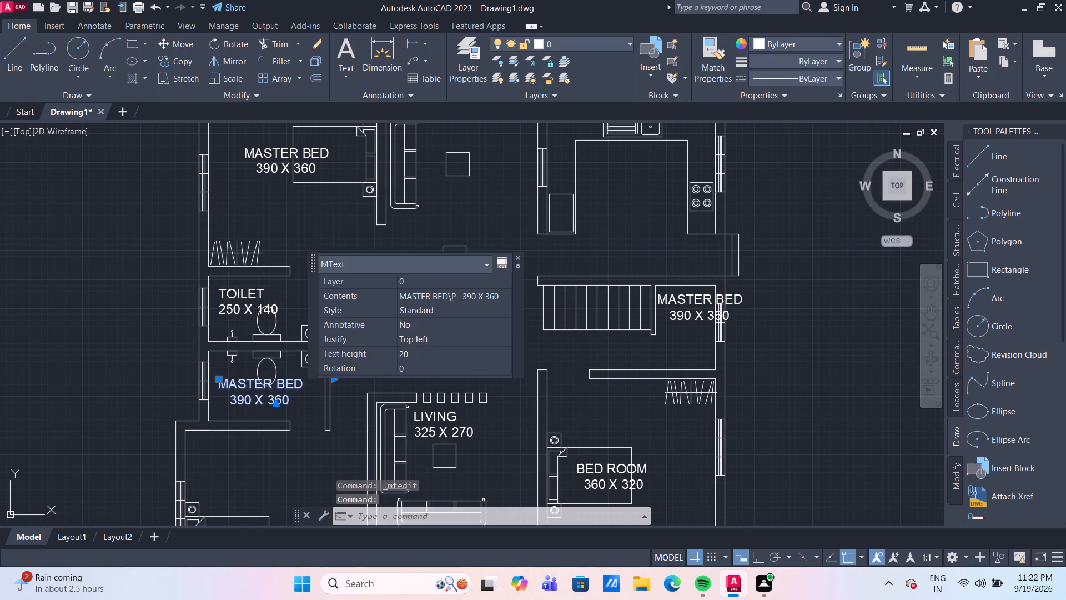
left_click(300, 383)
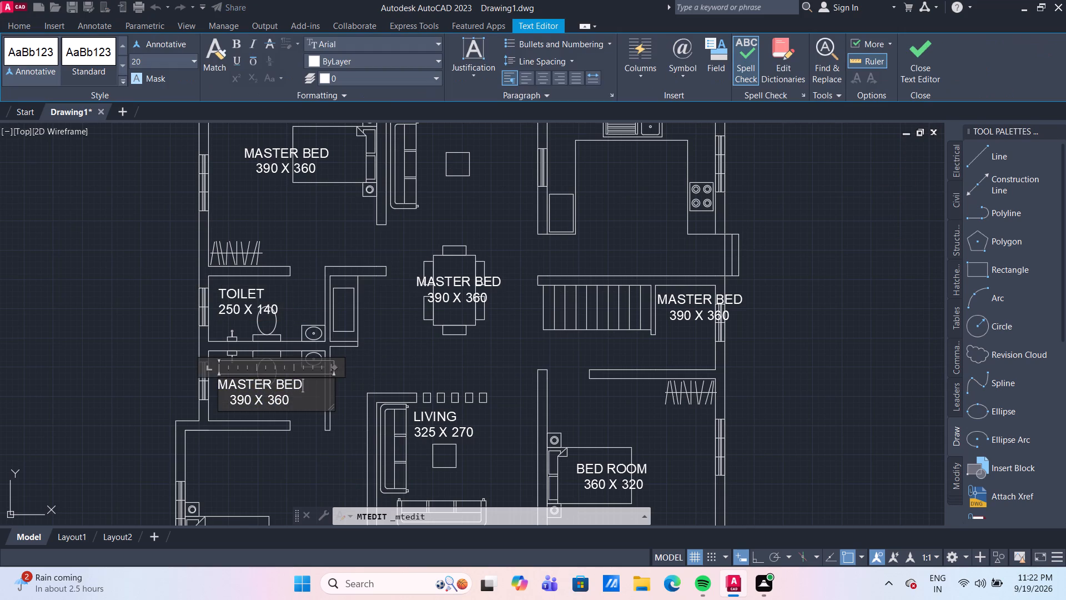
key("BackSpace")
key("BackSpace")
key("BackSpace")
key("BackSpace")
key("BackSpace")
key("BackSpace")
key("BackSpace")
key("BackSpace")
key("BackSpace")
key("BackSpace")
key("BackSpace")
key("BackSpace")
key("BackSpace")
key("BackSpace")
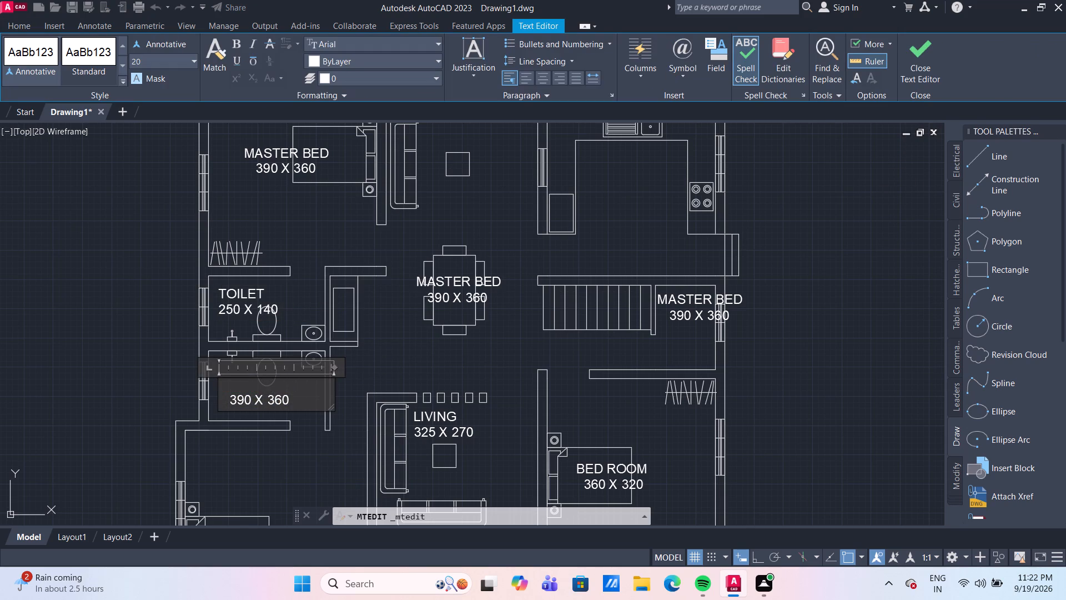
type("TOILET")
Remove the leading spaces from the lower TOILET label's second line and set its dimensions to 250 X 150.
key("Down")
key("Left")
key("Left")
key("Left")
key("BackSpace")
key("BackSpace")
key("BackSpace")
key("BackSpace")
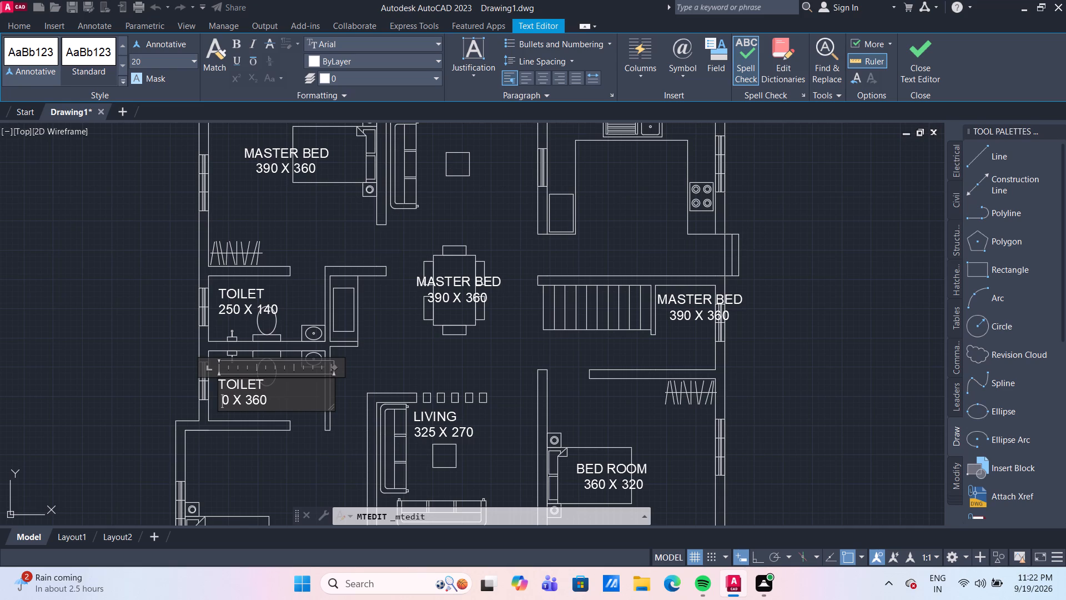
key("BackSpace")
type("25")
key("Right")
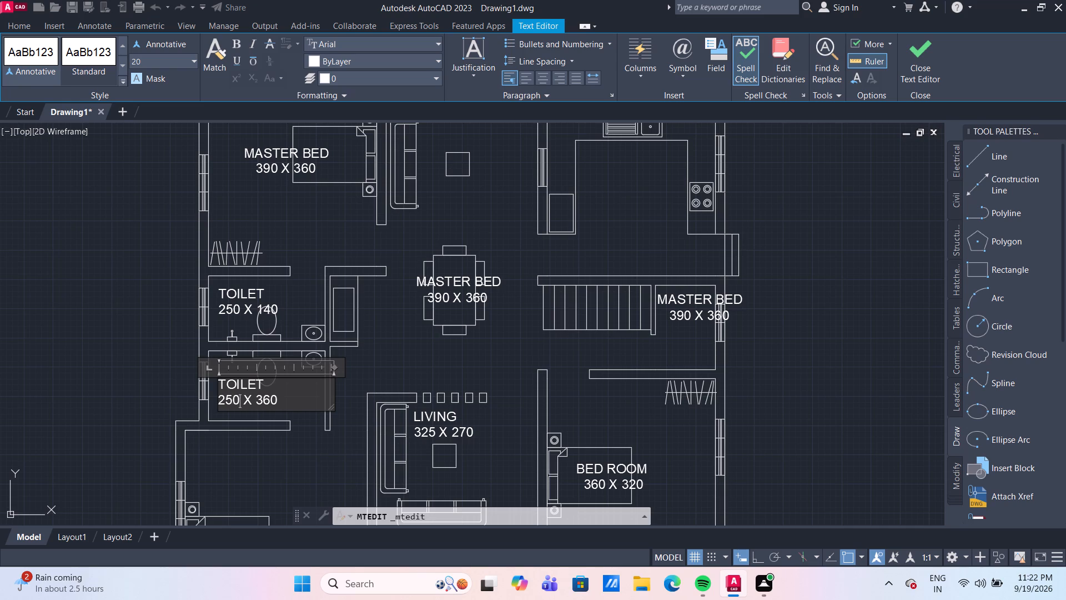
key("Right")
key("Right")
key("Right")
key("Right")
key("Right")
key("BackSpace")
key("BackSpace")
type("15")
left_click(466, 354)
Replace the name in the MASTER BED label over the dining table with HALL.
scroll(518, 396, "down", 1)
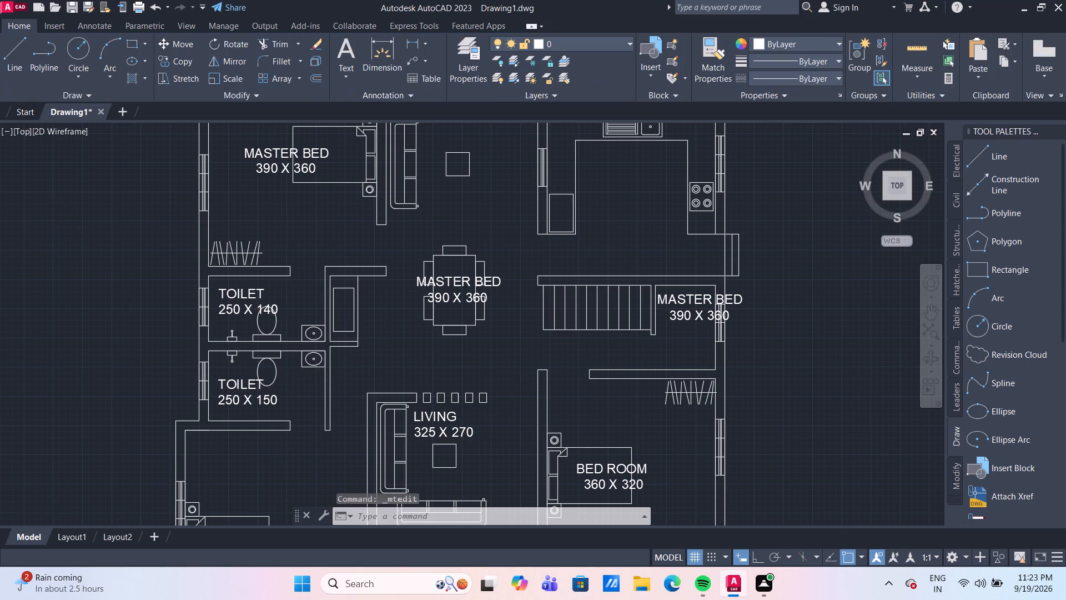
middle_click_drag(523, 371, 412, 427)
scroll(406, 409, "up", 1)
double_click(356, 361)
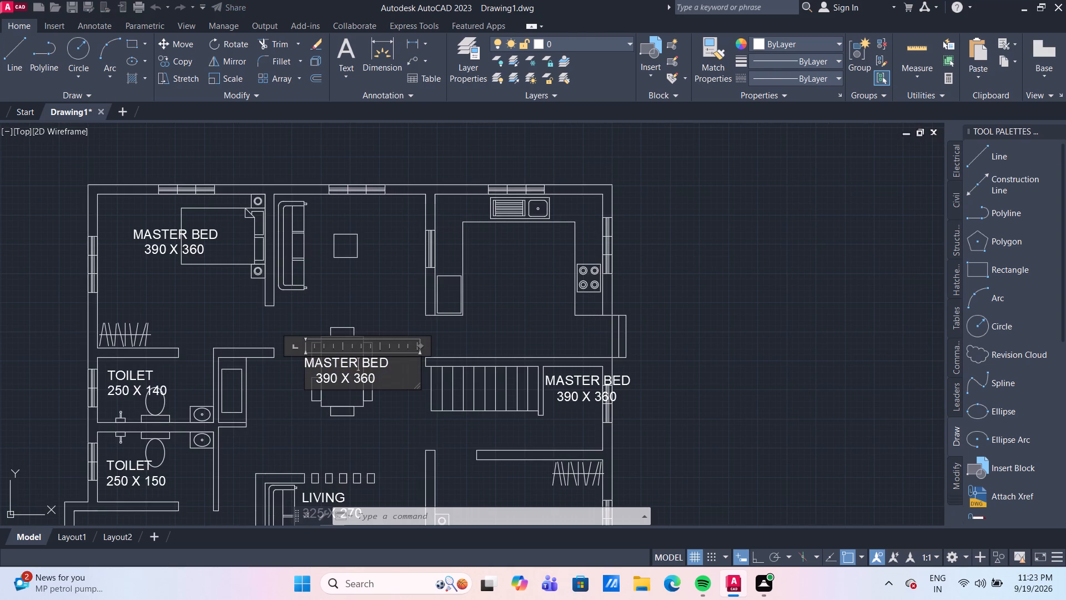
key("Right")
key("Right")
key("Right")
key("Right")
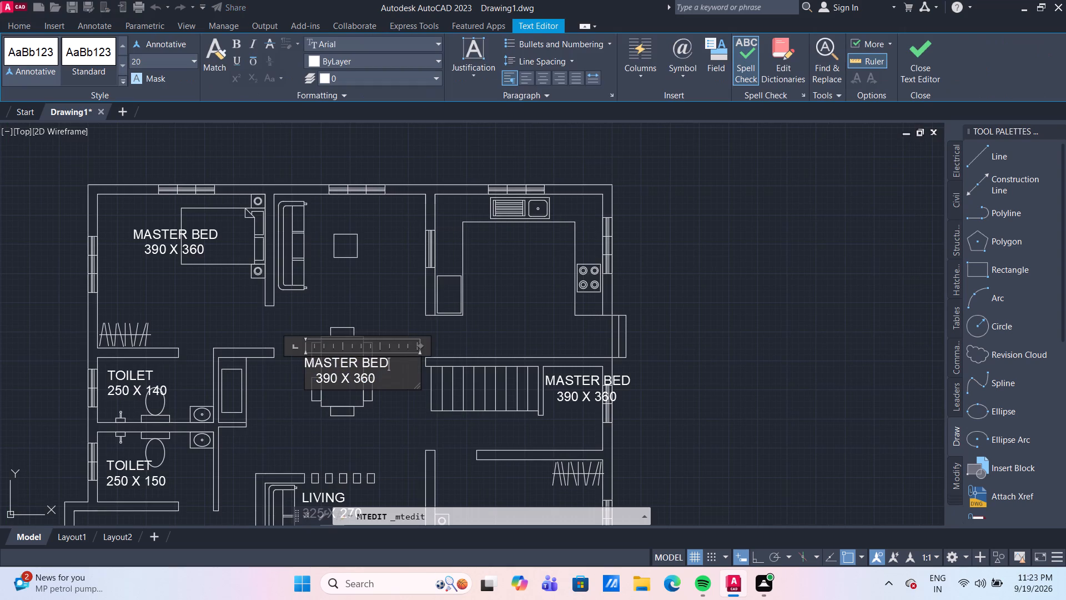
key("BackSpace")
key("BackSpace")
key("BackSpace")
key("BackSpace")
key("BackSpace")
key("BackSpace")
key("BackSpace")
key("BackSpace")
key("BackSpace")
key("BackSpace")
key("BackSpace")
key("BackSpace")
key("BackSpace")
key("BackSpace")
type("HALL")
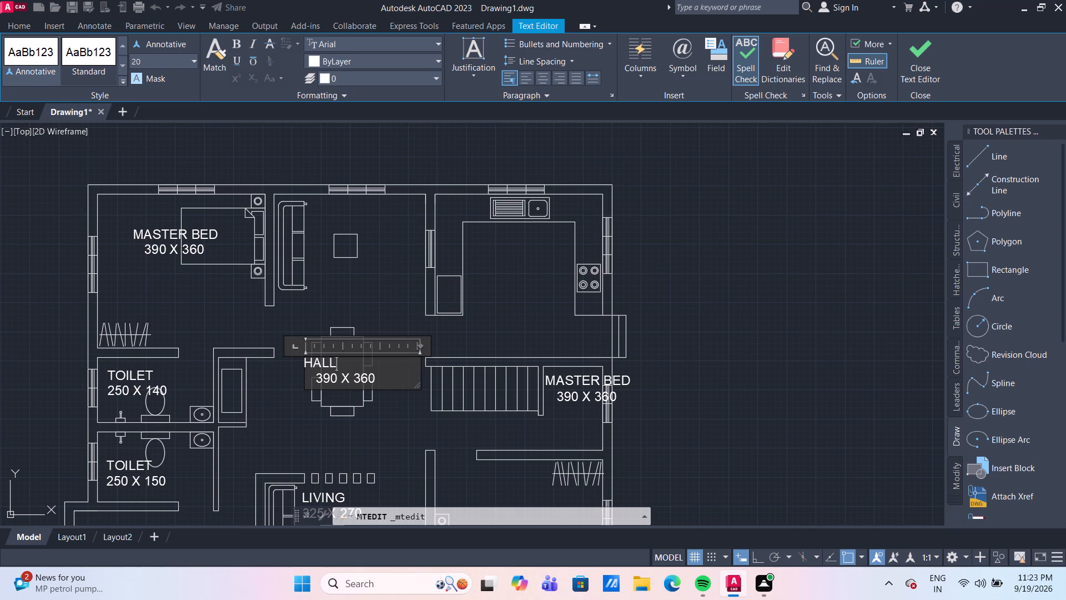
Insert six spaces before HALL to centre the name above its dimensions.
left_click(308, 361)
key("space")
key("space")
key("space")
key("space")
key("space")
key("space")
key("space")
key("BackSpace")
Set the dimensions in the HALL label to 325 X 600.
left_click(330, 379)
key("Right")
key("BackSpace")
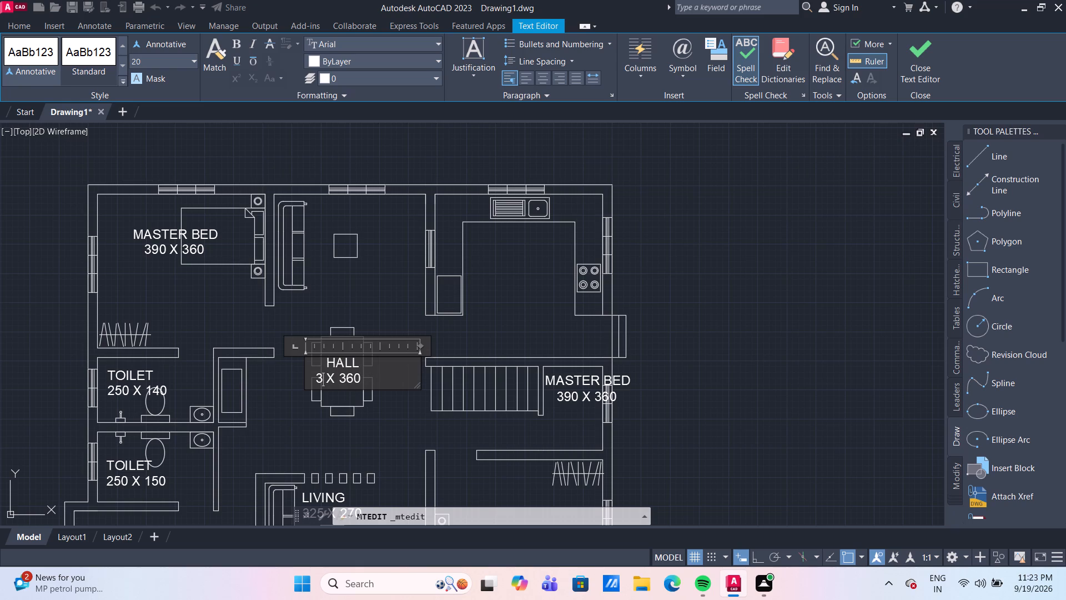
key("BackSpace")
type("25")
key("Right")
key("Right")
key("Right")
key("Right")
key("BackSpace")
key("Right")
key("0")
left_click(358, 293)
Replace the name in the upper bedroom's MASTER BED label with BED ROOM.
double_click(177, 233)
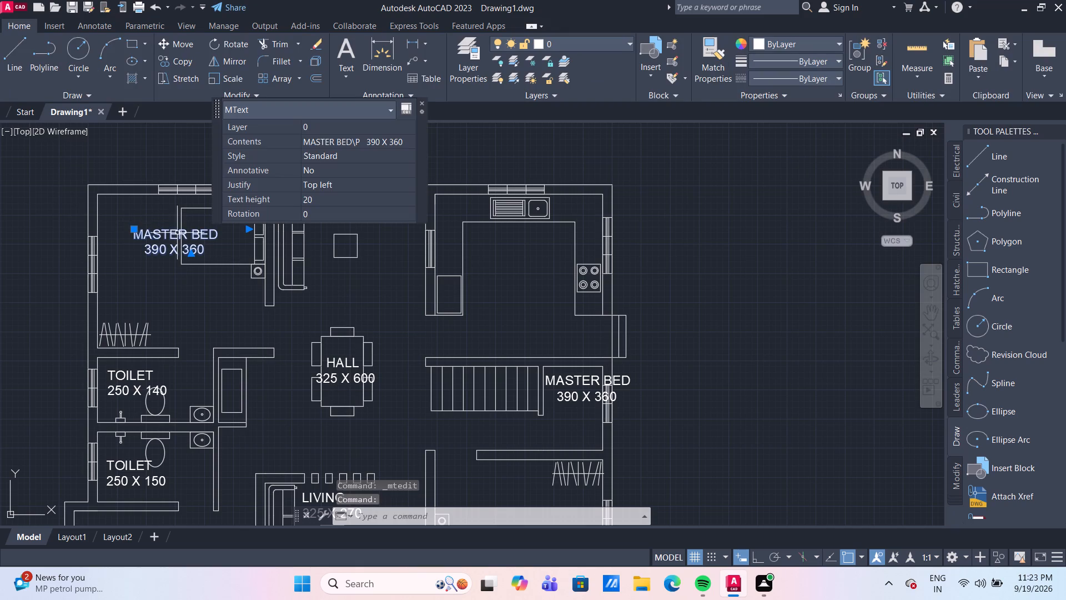
left_click(187, 235)
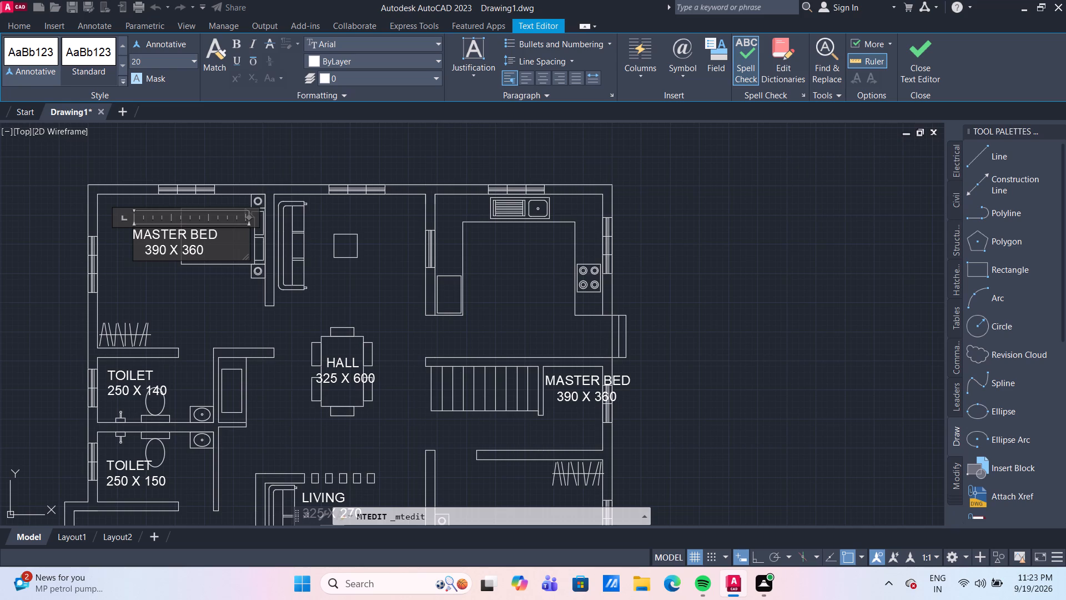
key("Right")
key("BackSpace")
key("BackSpace")
key("BackSpace")
key("BackSpace")
key("BackSpace")
key("BackSpace")
key("BackSpace")
key("BackSpace")
key("BackSpace")
key("Right")
key("Right")
key("Right")
key("space")
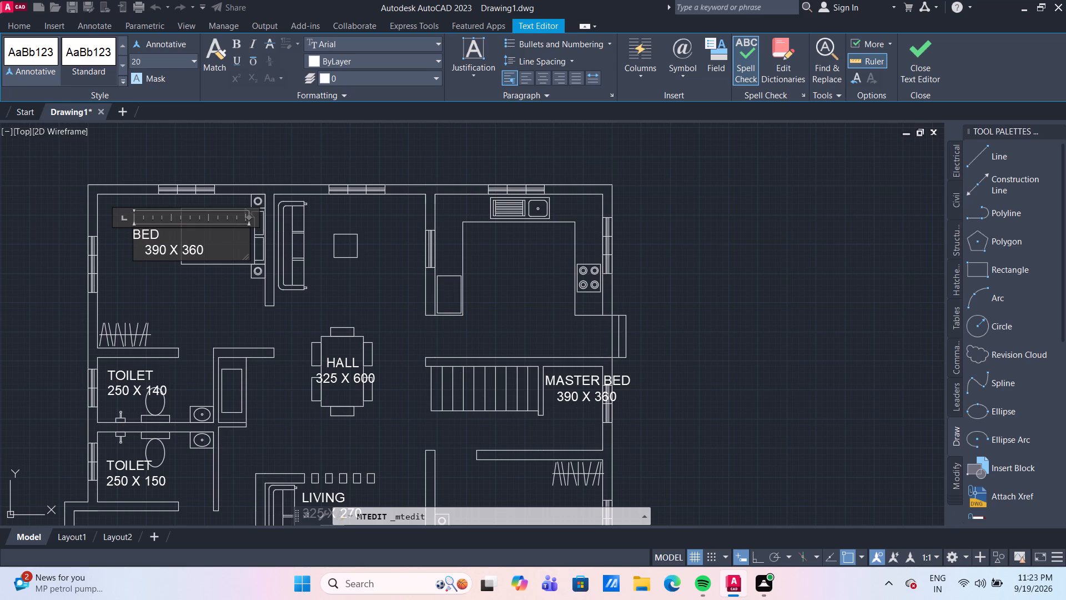
type("ROOM")
Set the dimensions in the upper bedroom's BED ROOM label to 360 X 330.
left_click(159, 252)
key("BackSpace")
key("6")
key("Right")
key("Right")
key("Right")
key("Right")
key("Right")
key("Right")
key("BackSpace")
key("3")
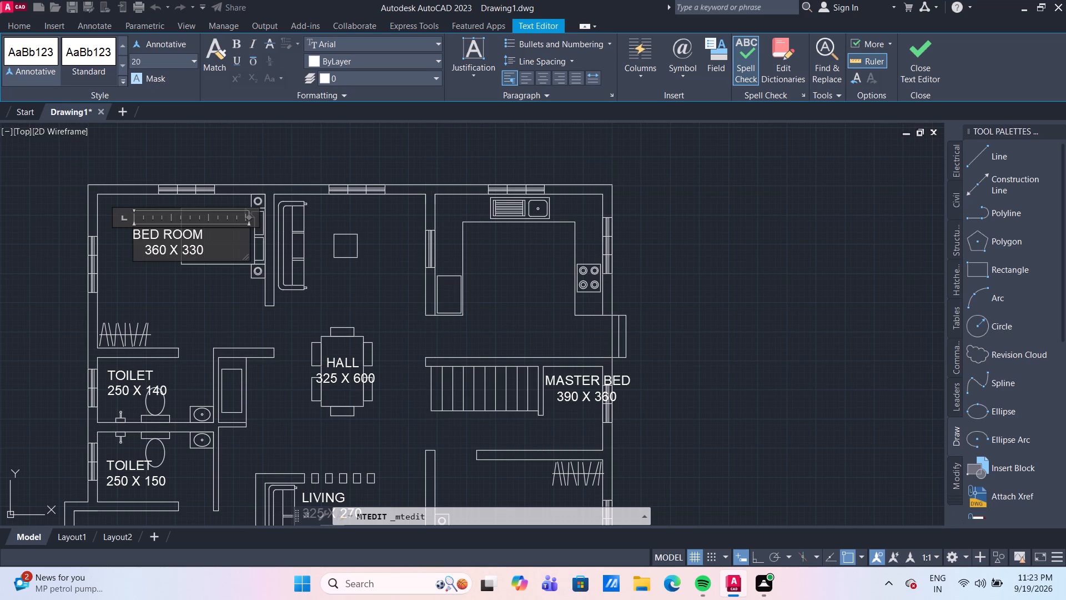
Remove one leading space before the 360 X 330 dimensions and finish editing the upper bedroom label.
left_click(147, 251)
key("BackSpace")
left_click(203, 299)
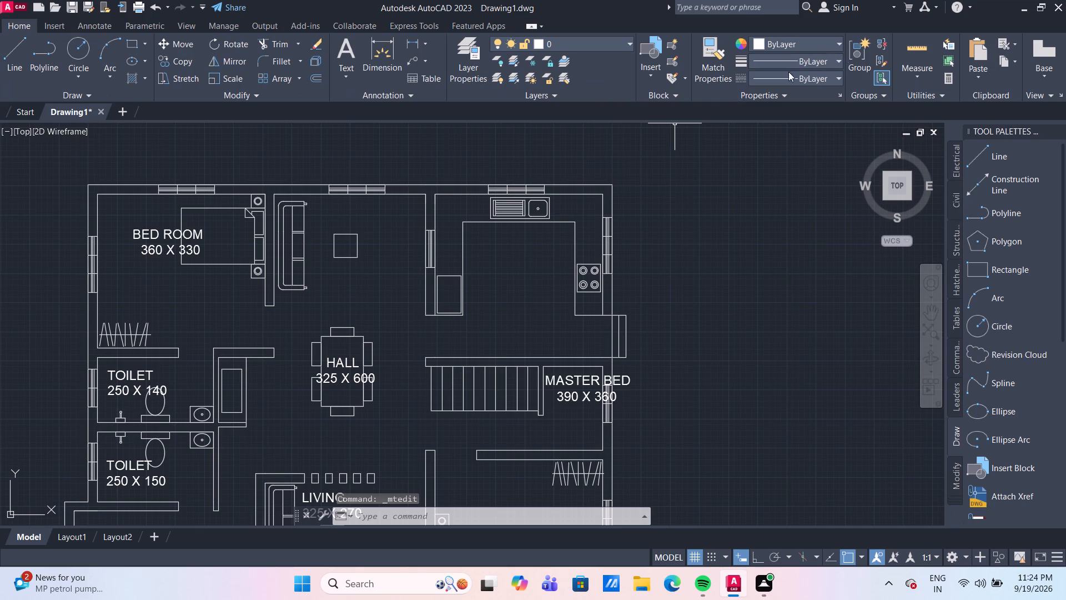
left_click(911, 44)
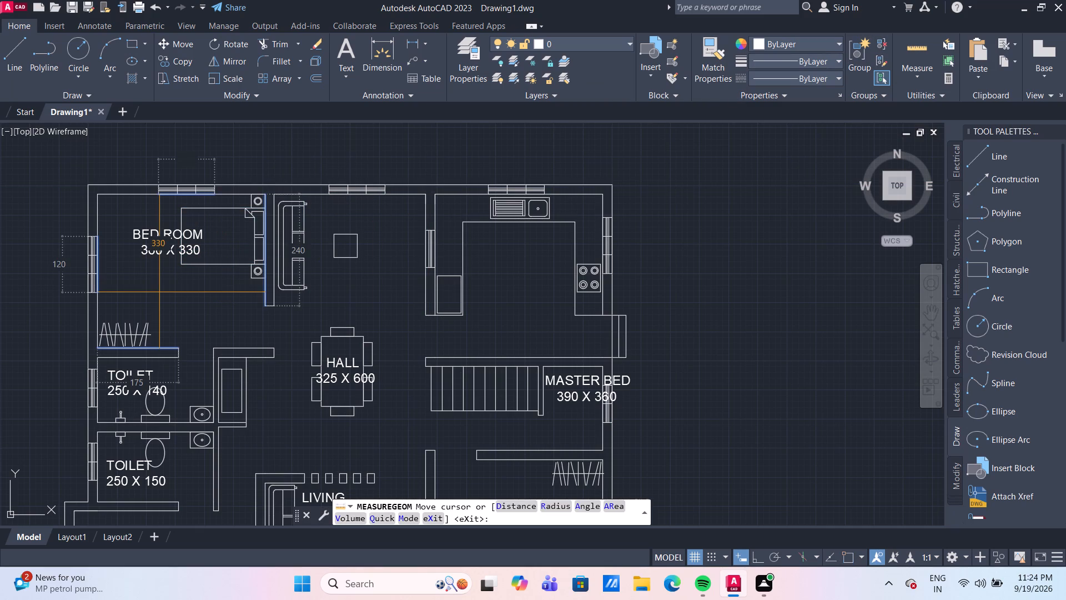
key("Escape")
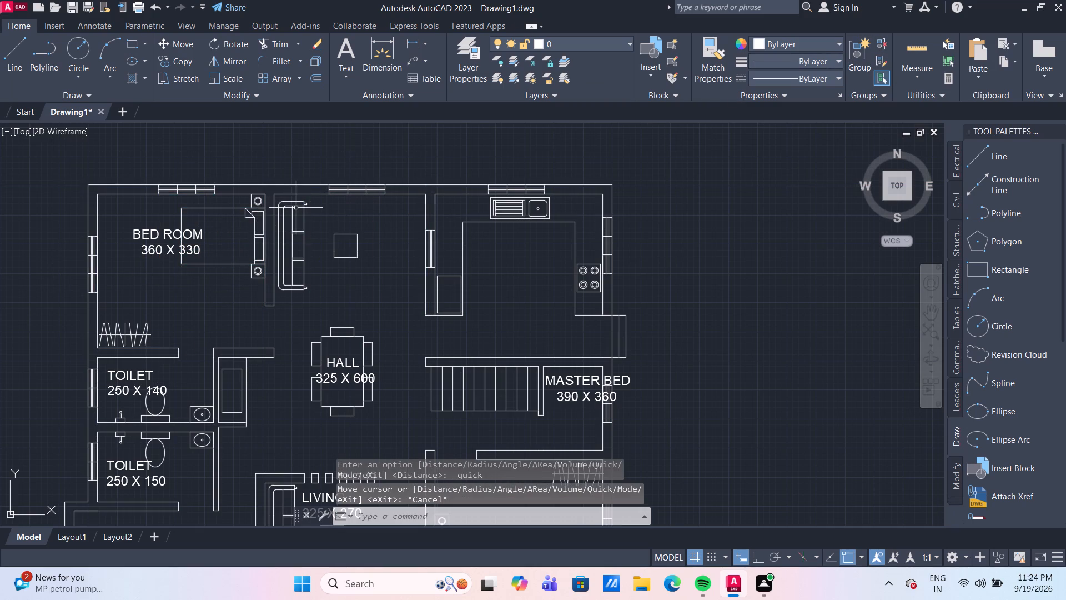
Replace the name in the MASTER BED label beside the staircase with C TOILET.
scroll(366, 221, "down", 1)
middle_click_drag(453, 300, 413, 238)
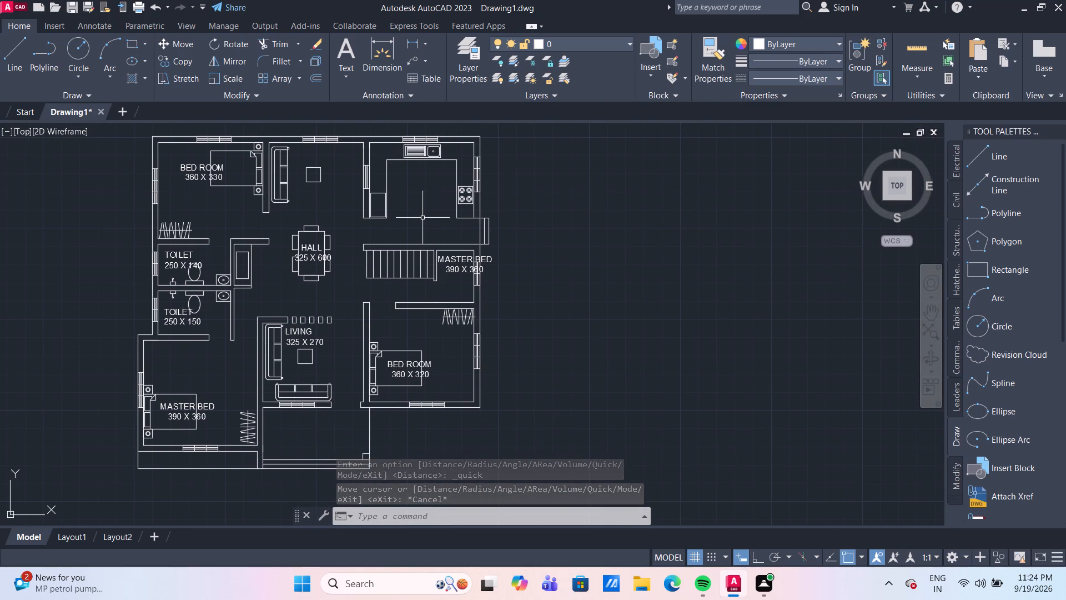
scroll(456, 279, "up", 2)
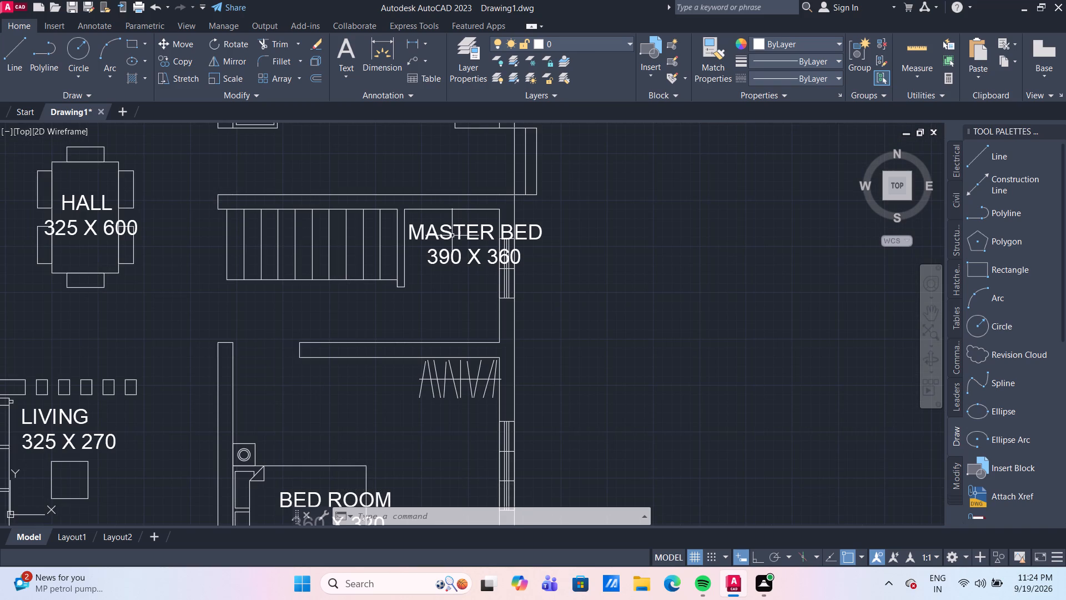
double_click(452, 233)
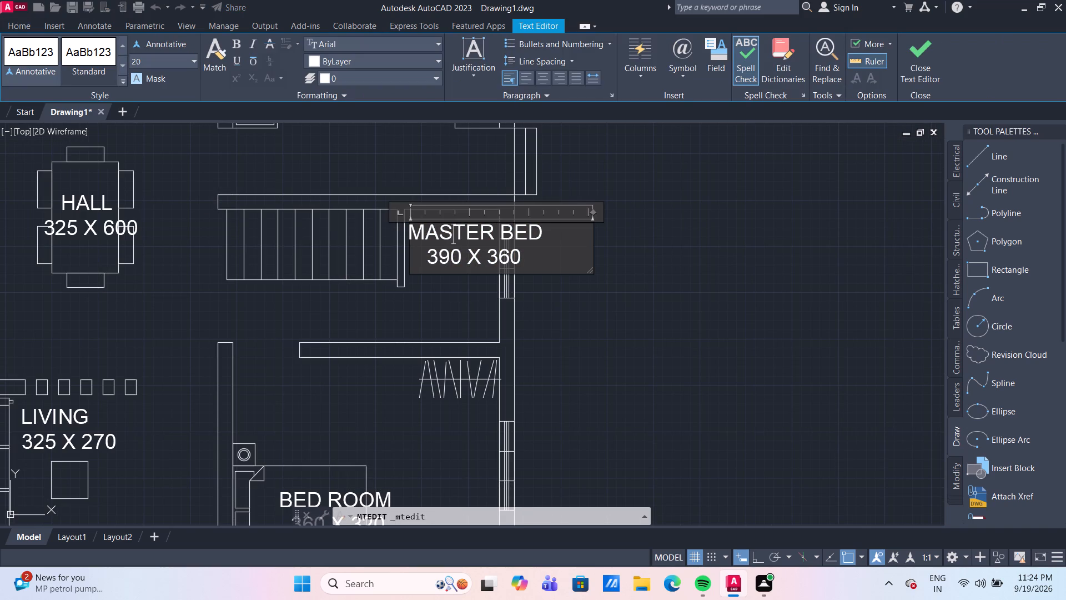
left_click(541, 230)
key("BackSpace")
key("BackSpace")
key("BackSpace")
key("BackSpace")
key("BackSpace")
key("BackSpace")
key("BackSpace")
key("BackSpace")
key("BackSpace")
key("BackSpace")
key("BackSpace")
key("BackSpace")
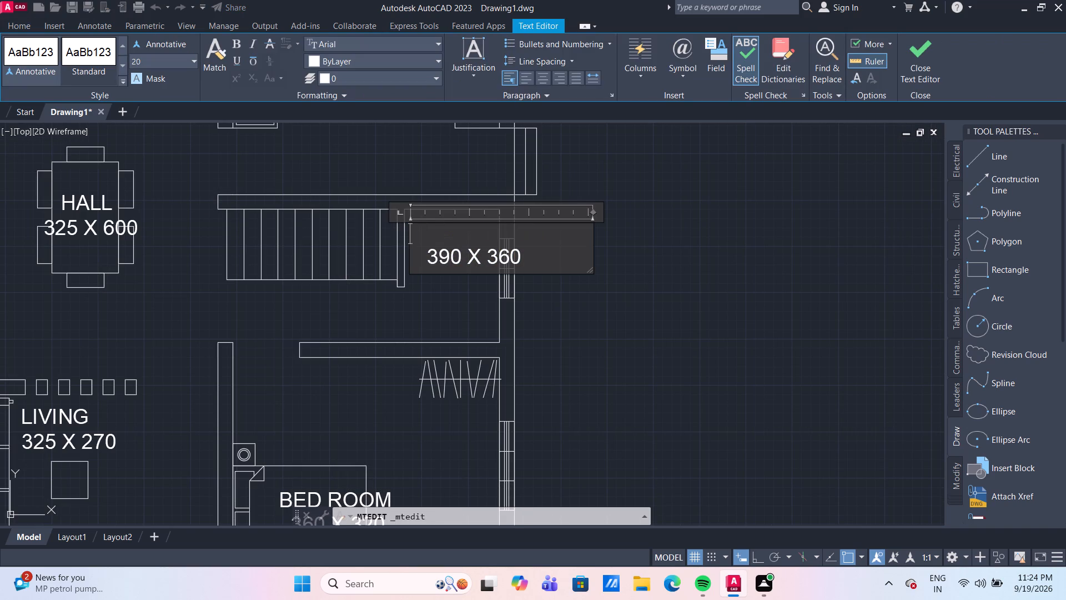
type("C TOILET")
Remove the three leading spaces before the dimensions in the C TOILET label.
key("Down")
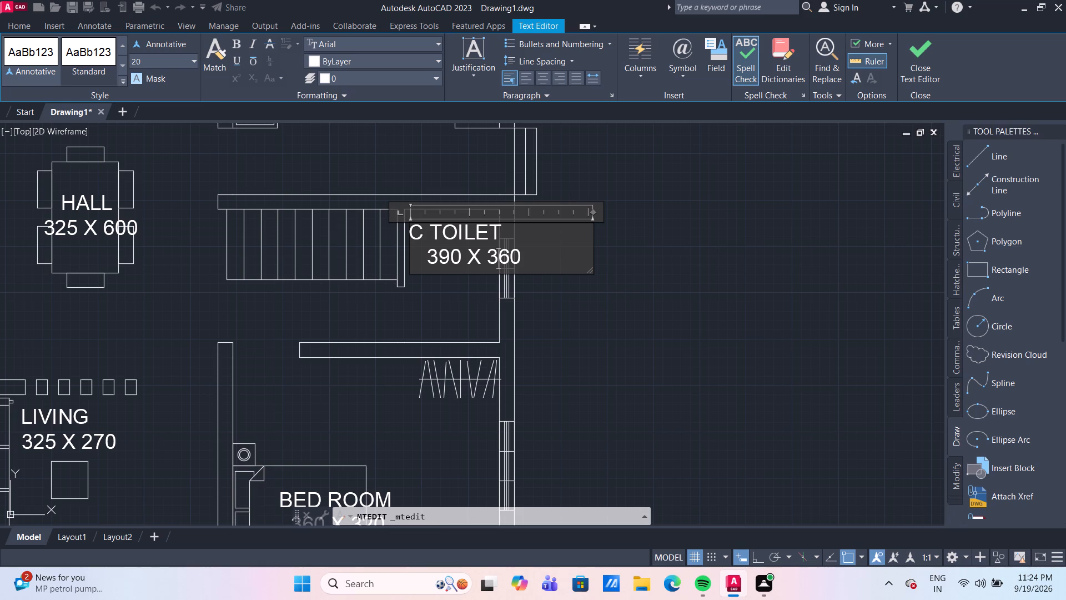
key("Left")
key("Left")
key("Left")
key("Left")
key("Left")
key("Left")
key("Left")
key("BackSpace")
key("BackSpace")
key("BackSpace")
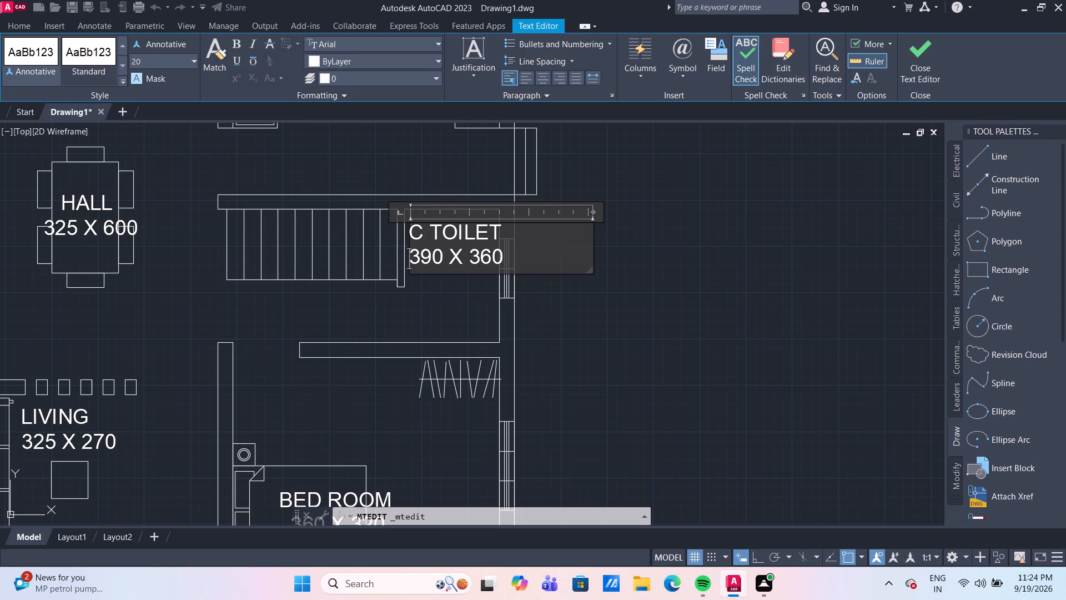
Set the dimensions in the C TOILET label to 128 X 180.
key("Right")
key("Right")
key("Right")
key("BackSpace")
key("BackSpace")
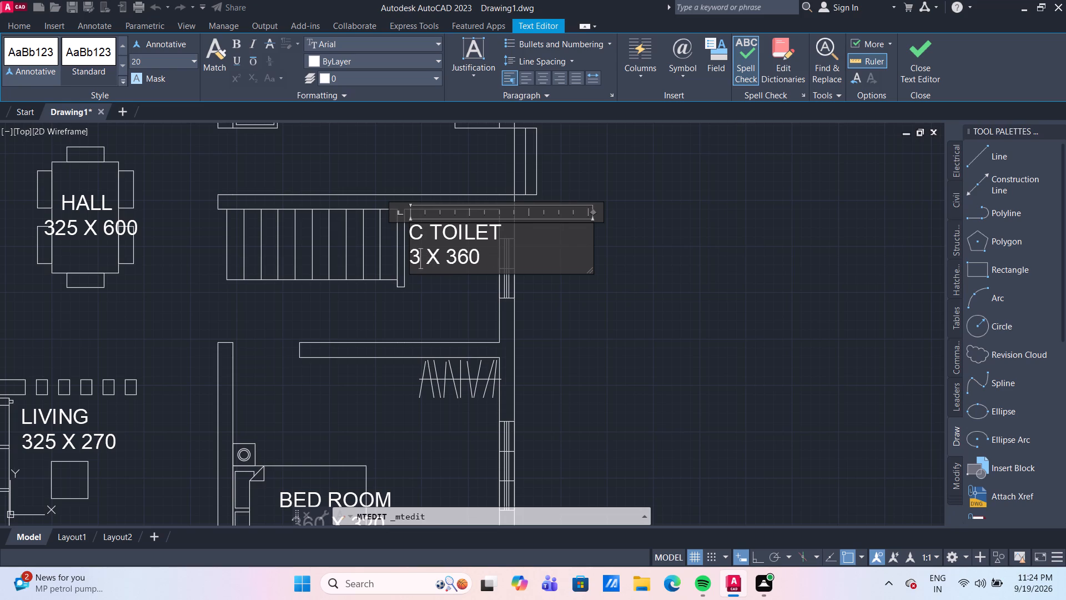
key("BackSpace")
type("128")
key("Right")
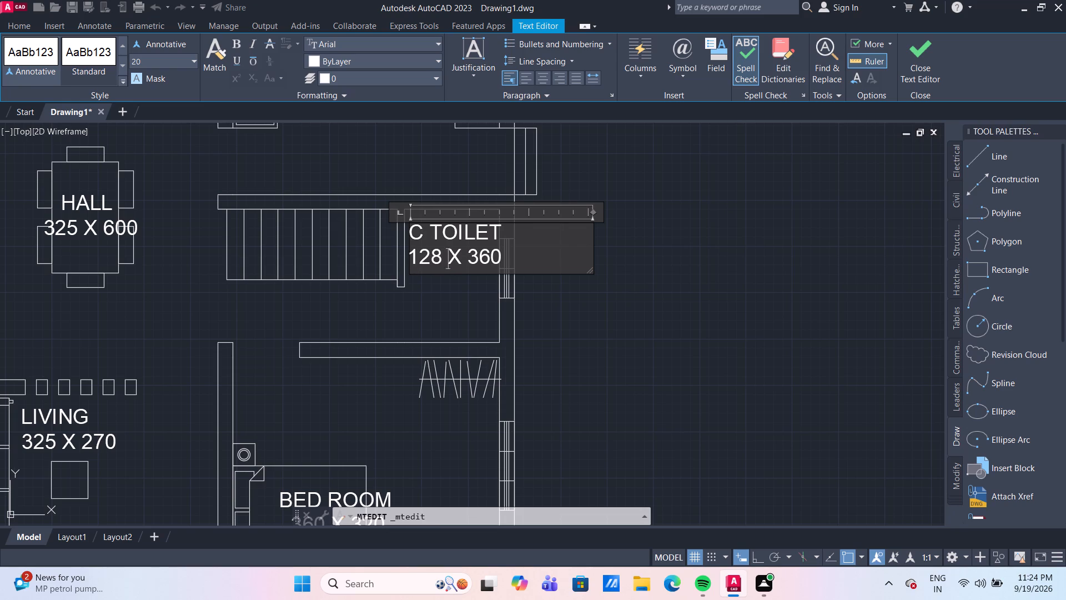
key("Right")
key("Right")
key("Right")
key("Right")
key("Right")
key("Left")
key("BackSpace")
key("BackSpace")
type("18")
Remove the spaces around the X in the C TOILET dimensions so they read 128X180.
key("Left")
key("Left")
key("Left")
key("Left")
key("BackSpace")
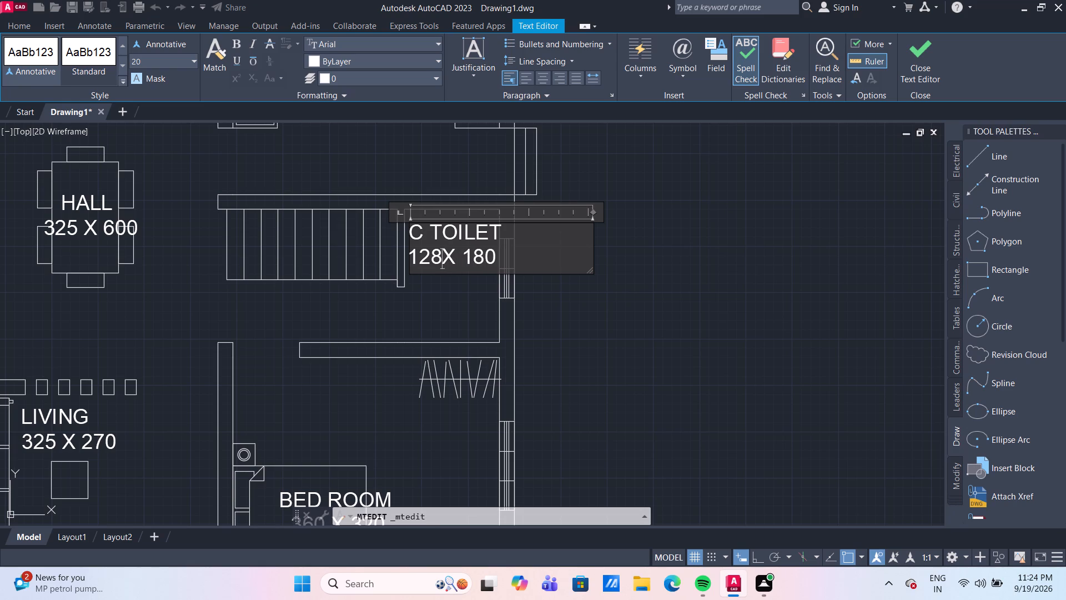
key("Right")
key("Right")
key("BackSpace")
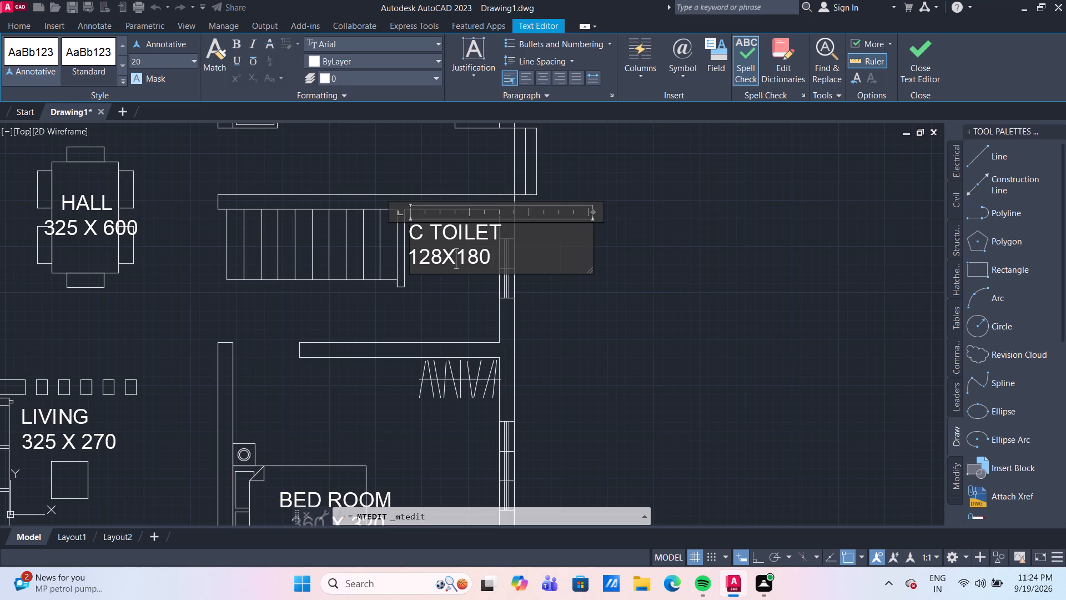
Replace the space in the C TOILET name with a period, making it C.TOILET, and finish editing the label.
left_click(434, 231)
key("BackSpace")
key("period")
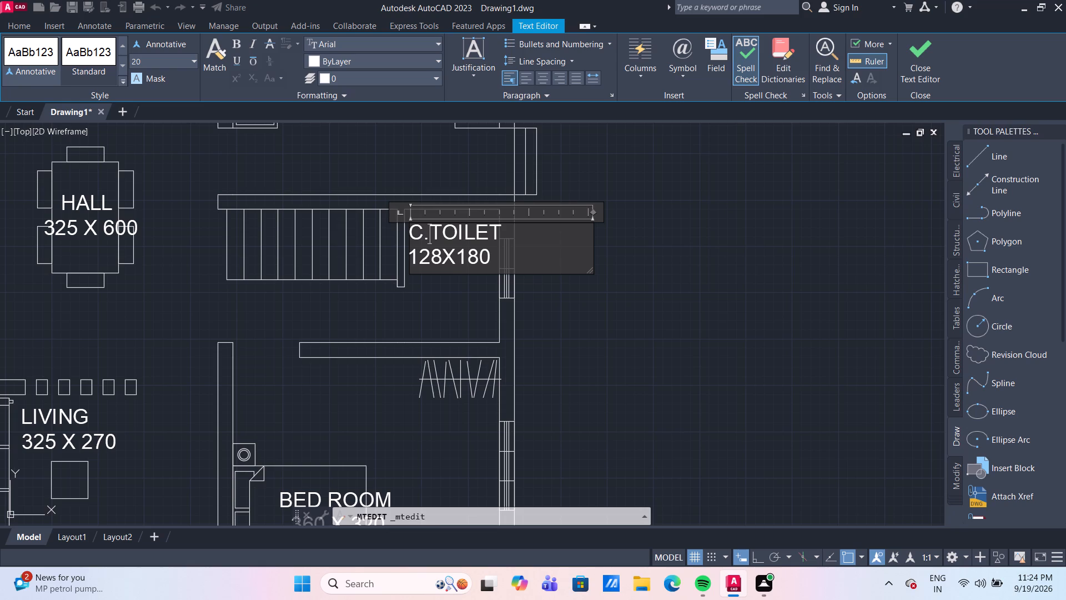
left_click(474, 298)
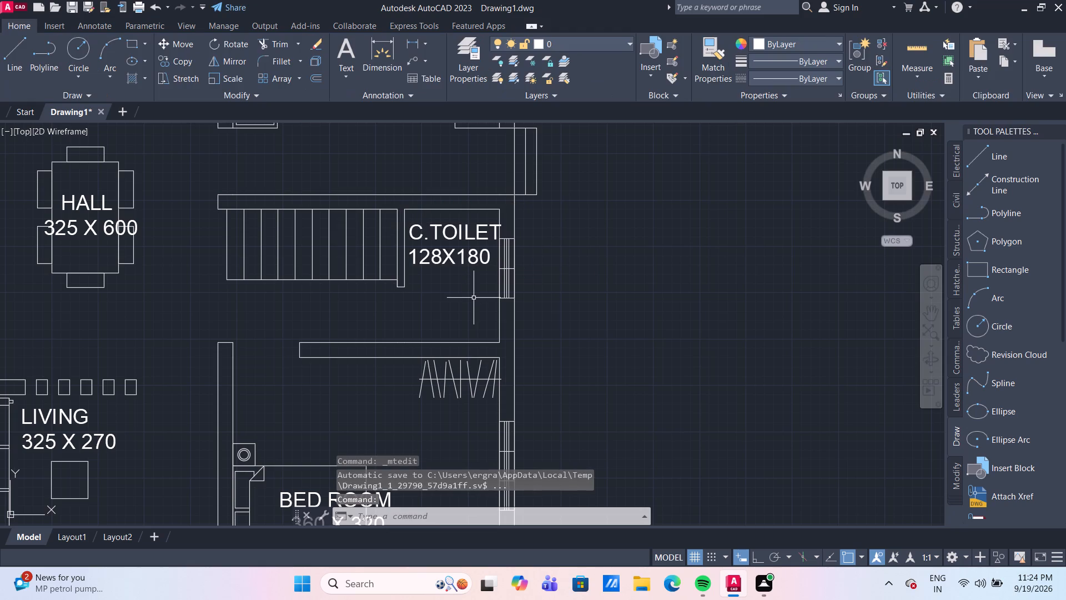
Copy the BED ROOM 360 X 320 label from the lower bedroom into the unlabelled porch area below the living room.
scroll(474, 298, "down", 2)
middle_click_drag(461, 387, 474, 341)
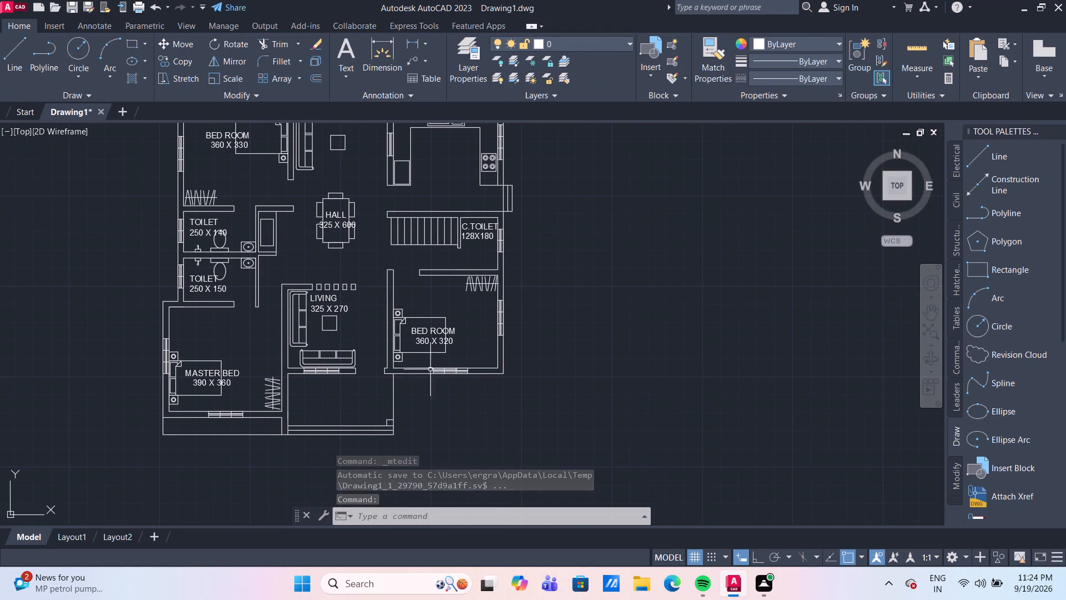
middle_click_drag(407, 379, 410, 349)
left_click(434, 304)
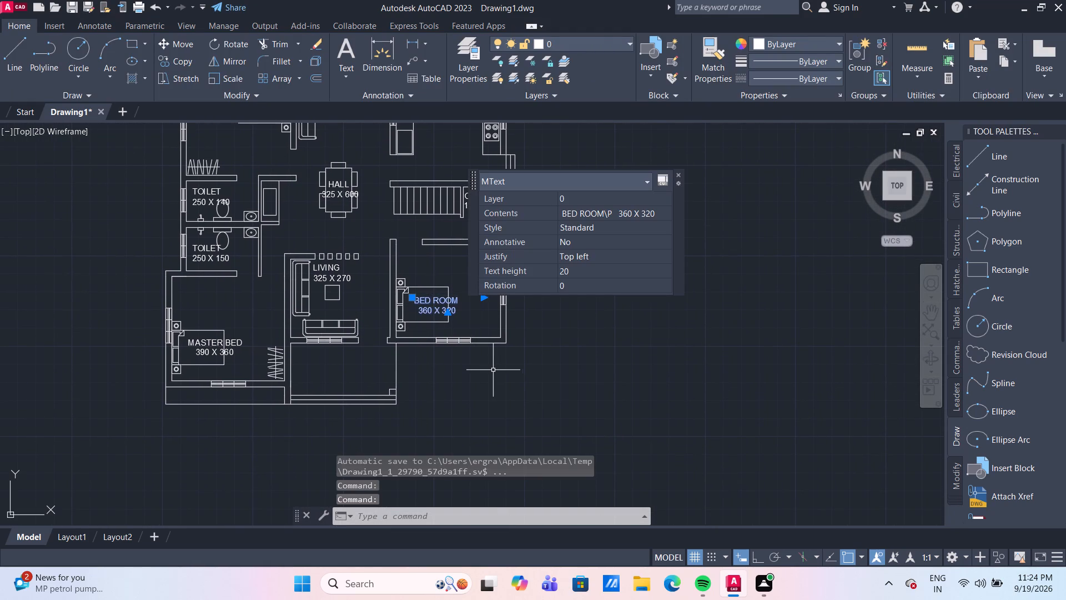
type("CO")
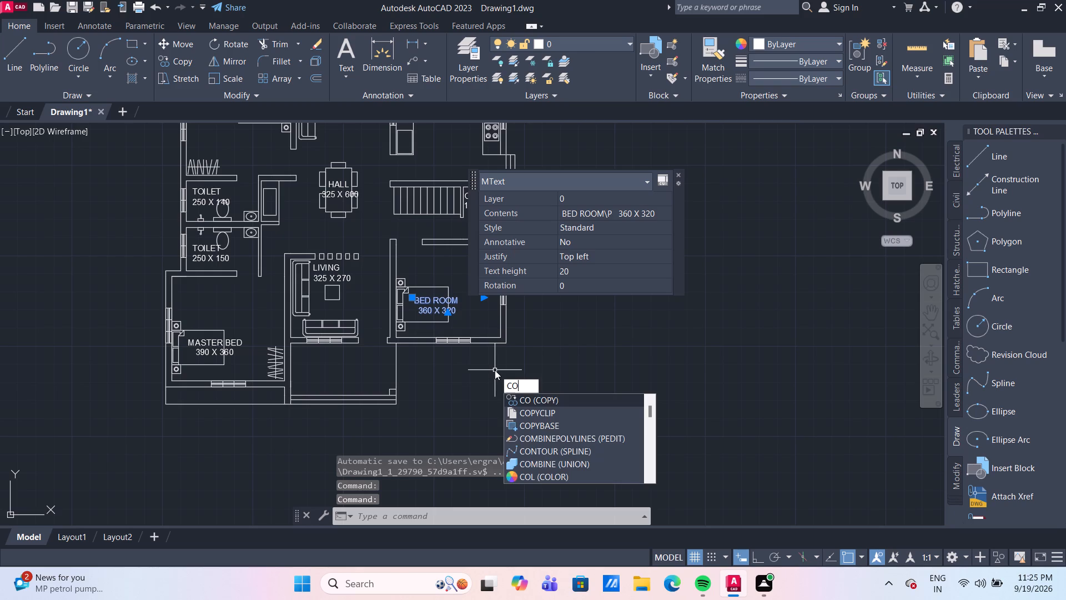
key("Return")
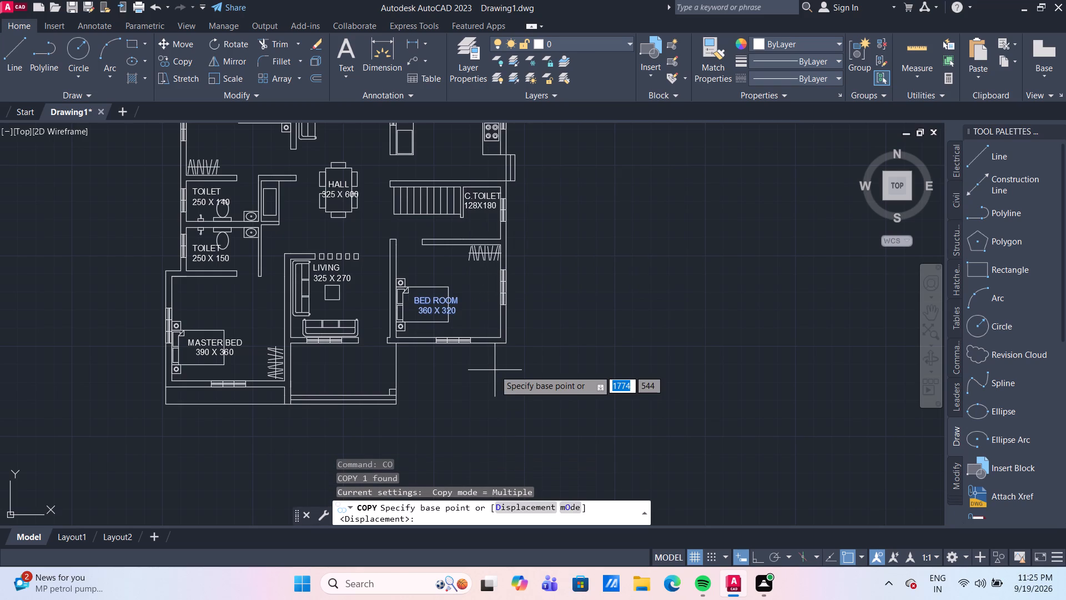
scroll(431, 302, "up", 2)
left_click(435, 299)
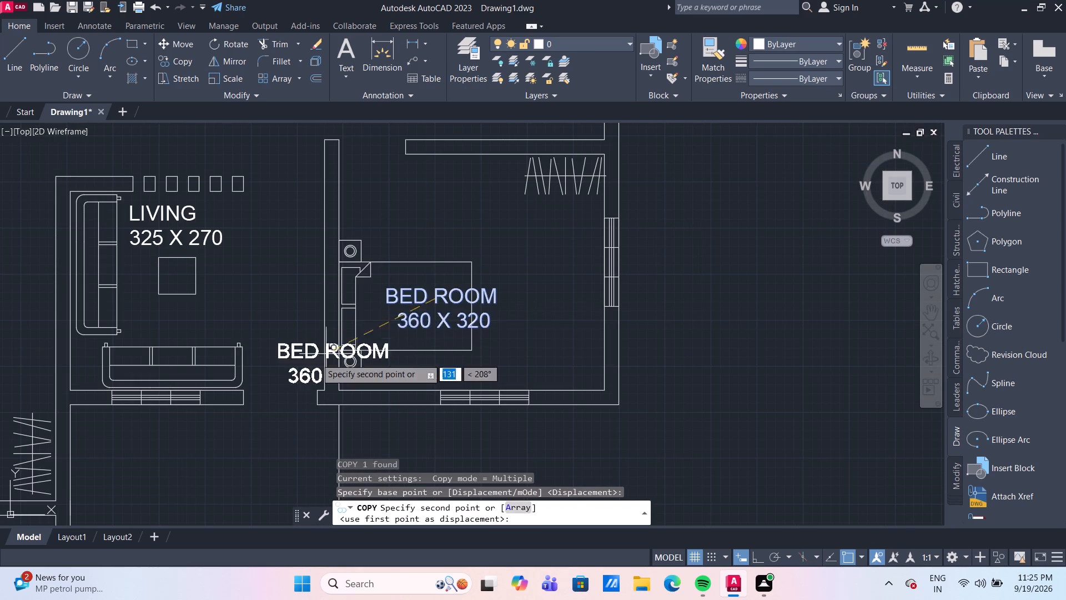
scroll(304, 363, "down", 2)
middle_click_drag(260, 395, 273, 373)
scroll(272, 377, "up", 1)
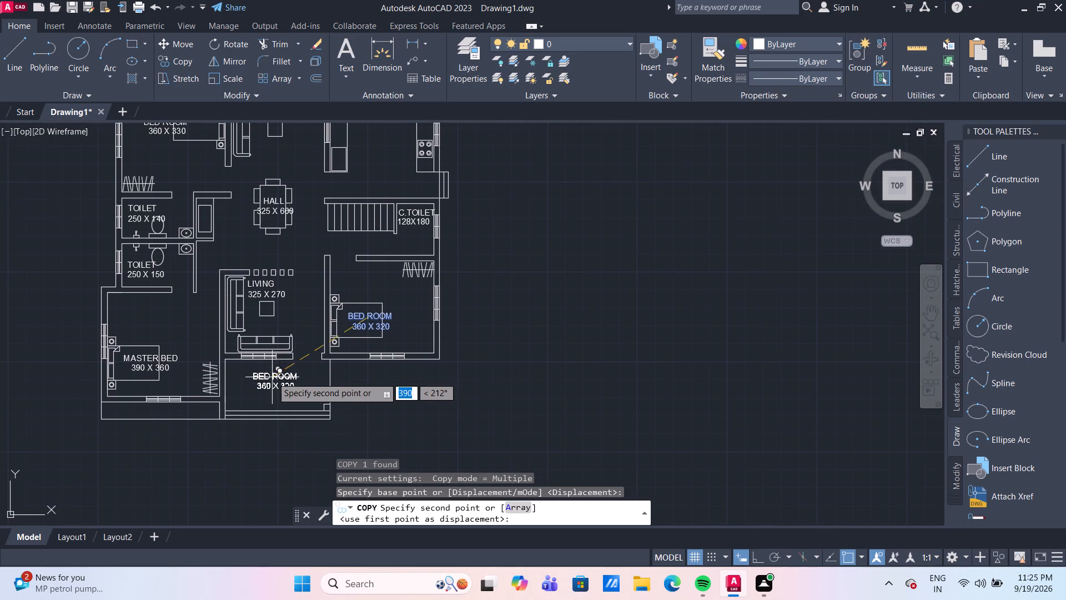
scroll(272, 377, "up", 1)
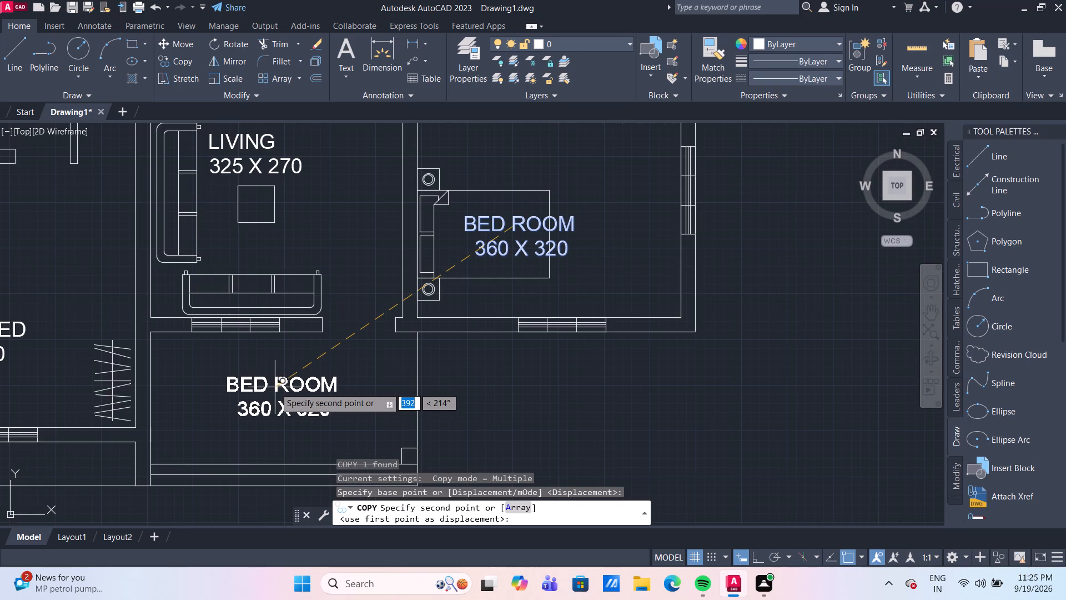
left_click(275, 387)
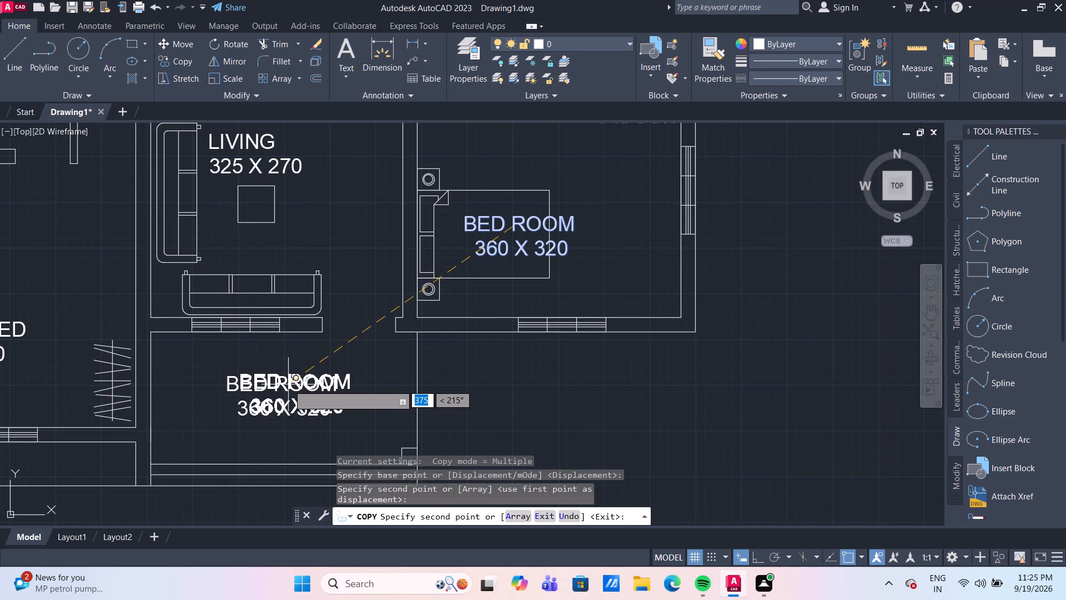
Change the name in the copied BED ROOM label below the living room to SITOUT.
key("Escape")
double_click(328, 388)
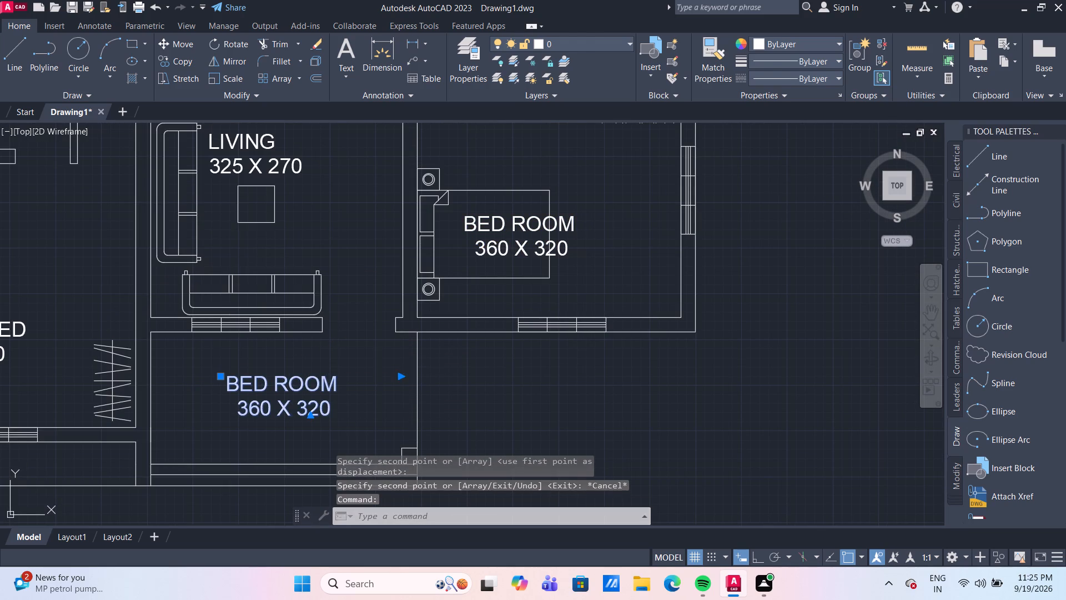
key("Right")
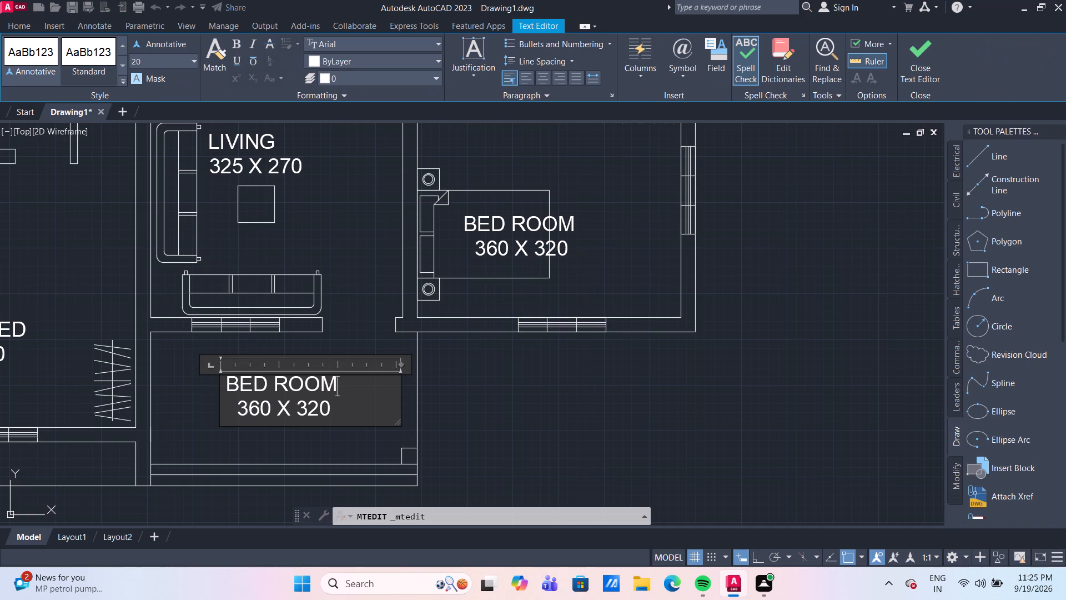
key("BackSpace")
key("BackSpace")
key("BackSpace")
key("BackSpace")
key("BackSpace")
key("BackSpace")
key("BackSpace")
key("BackSpace")
key("BackSpace")
key("BackSpace")
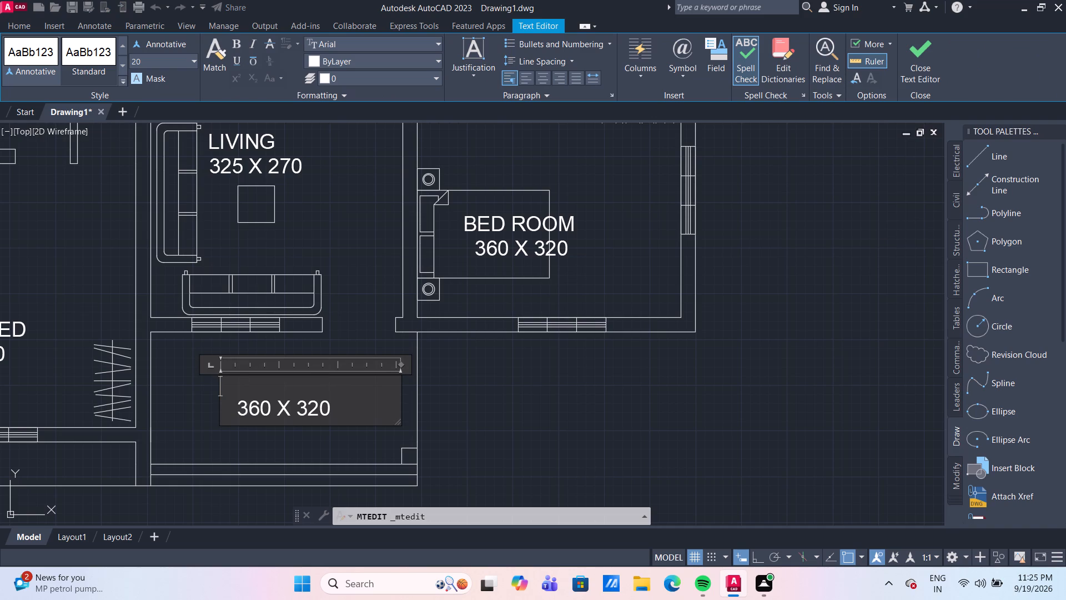
type("SITOUT")
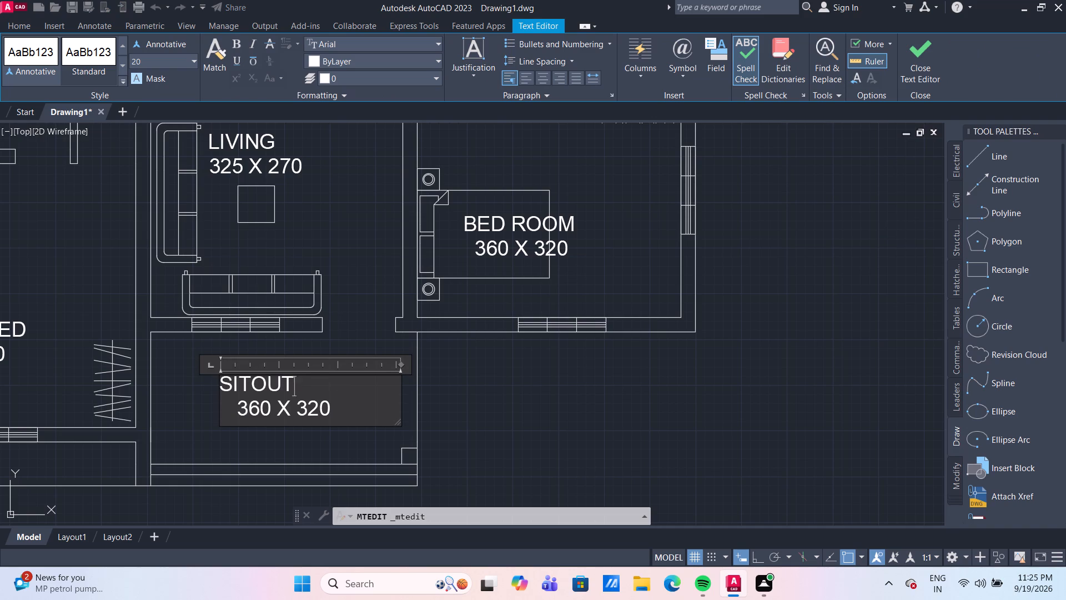
Set the dimensions in the SITOUT label to 345 X 180, without leading spaces.
key("Down")
key("Right")
key("Right")
key("BackSpace")
key("BackSpace")
type("18")
key("Left")
key("Left")
key("Left")
key("Left")
key("Left")
key("Left")
key("Right")
key("BackSpace")
key("BackSpace")
key("BackSpace")
key("BackSpace")
key("BackSpace")
key("BackSpace")
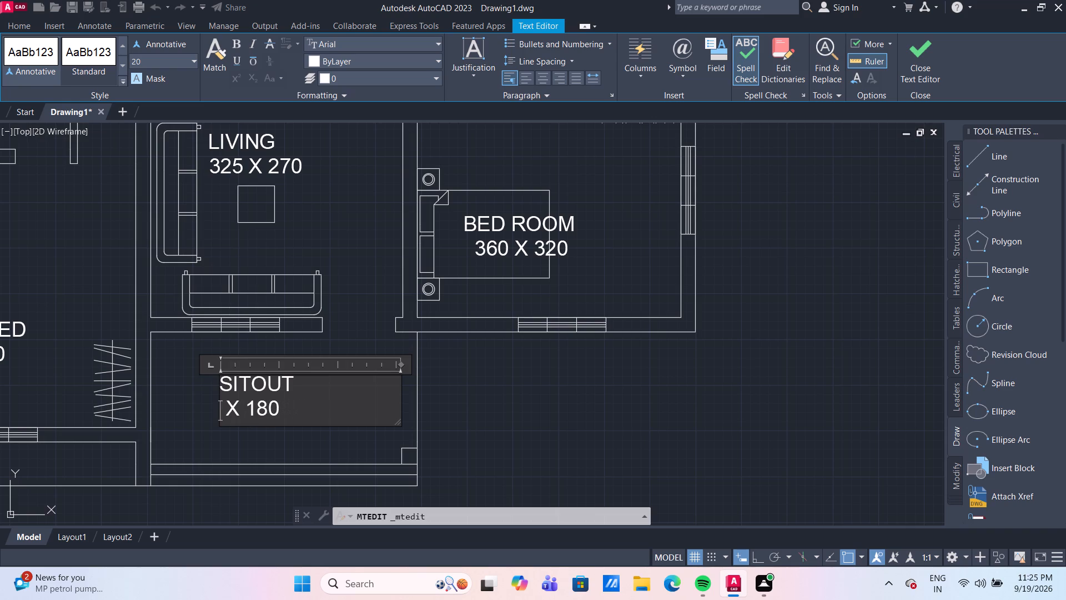
type("345")
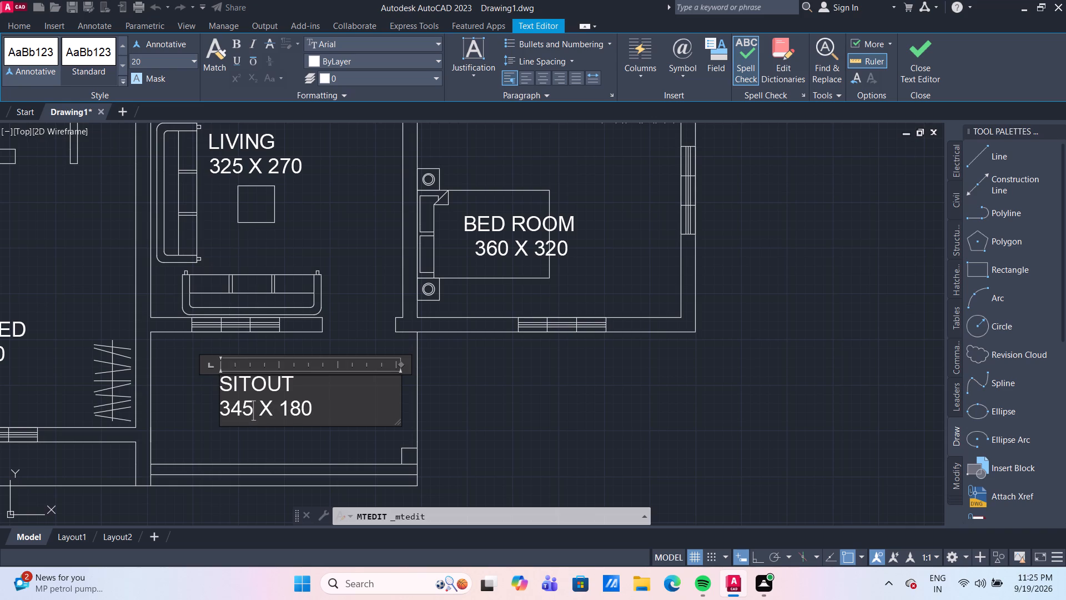
Indent the SITOUT name by two spaces to centre it above its dimensions, and finish editing the label.
key("Up")
key("Left")
key("Left")
key("Left")
key("Left")
key("space")
key("space")
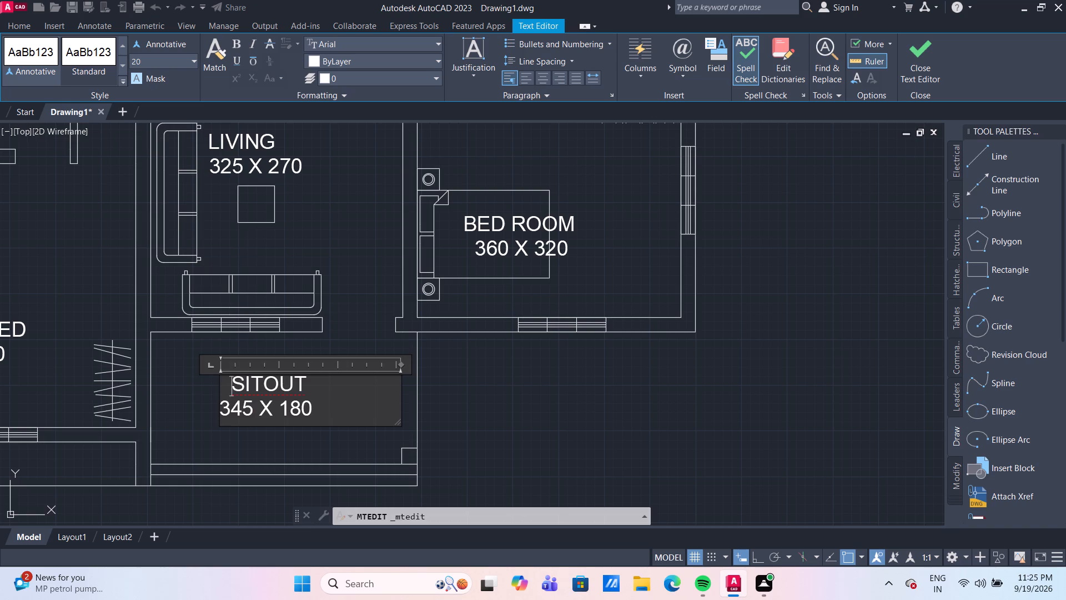
key("BackSpace")
key("space")
left_click(305, 442)
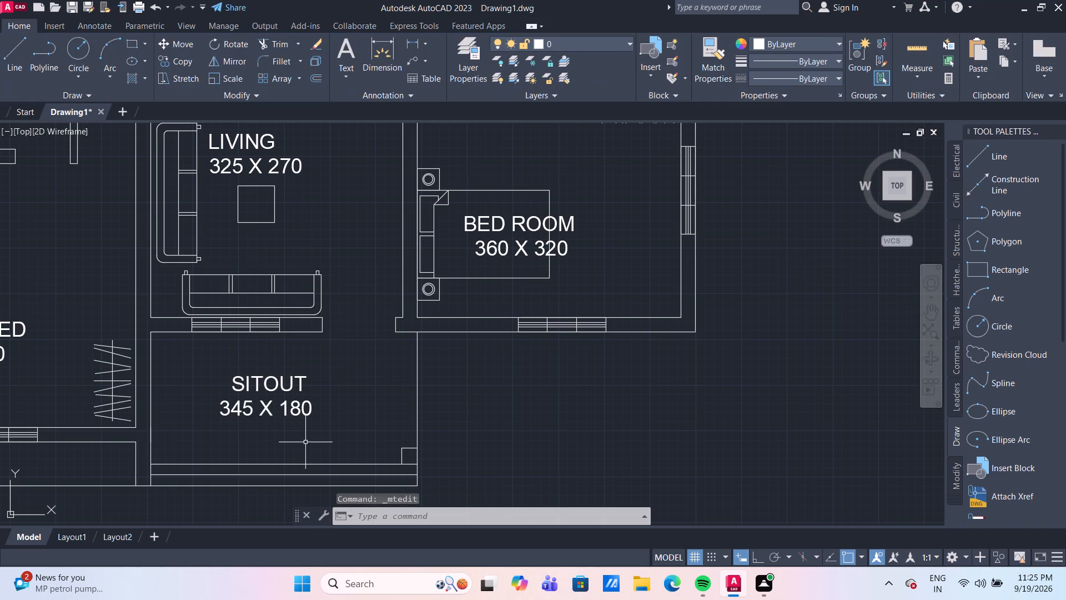
Copy the SITOUT 345 X 180 label to just below the window in the master bedroom's lower wall.
scroll(305, 442, "down", 2)
middle_click_drag(313, 436, 326, 429)
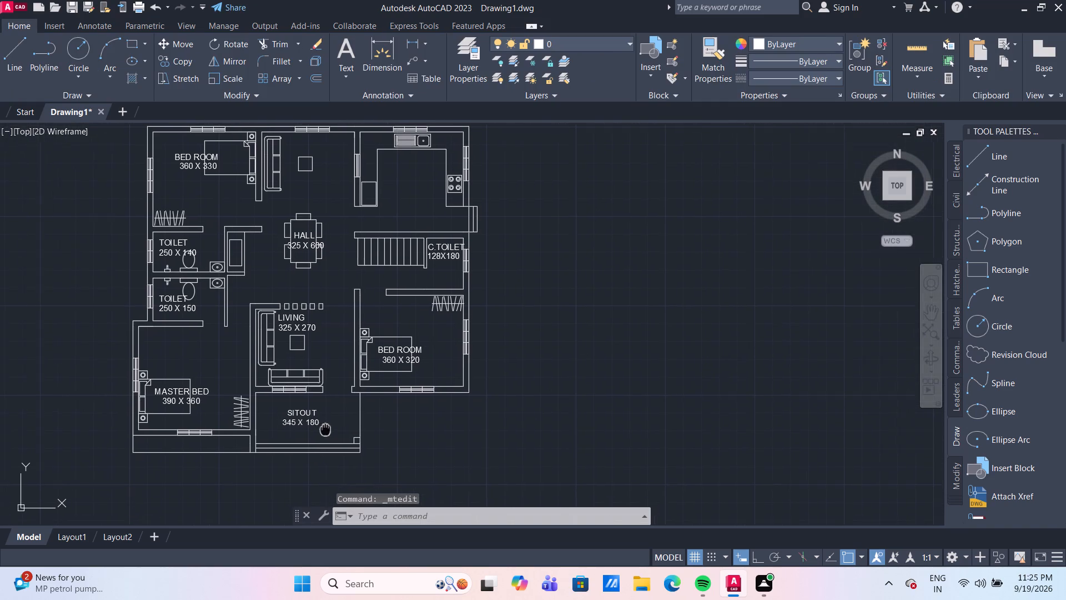
middle_click_drag(326, 429, 354, 417)
scroll(256, 435, "up", 1)
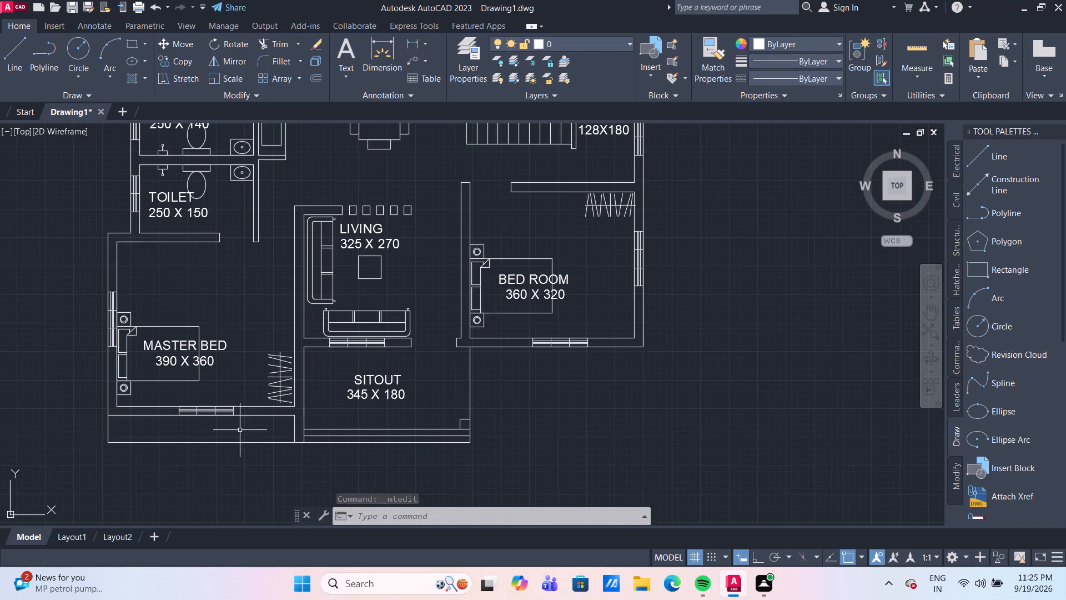
scroll(240, 430, "up", 1)
left_click(464, 348)
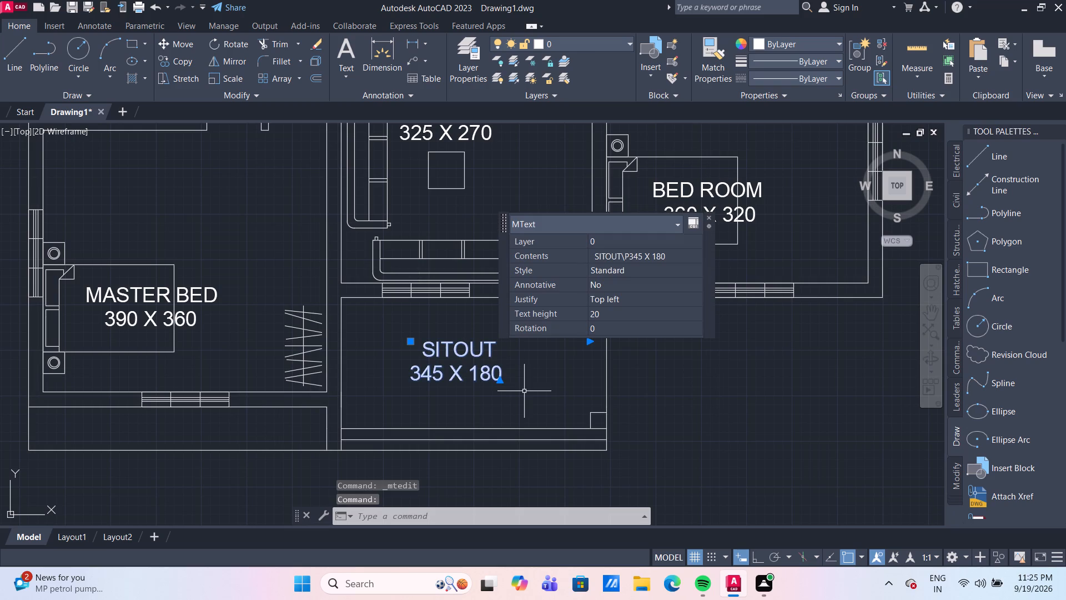
type("CO")
key("Return")
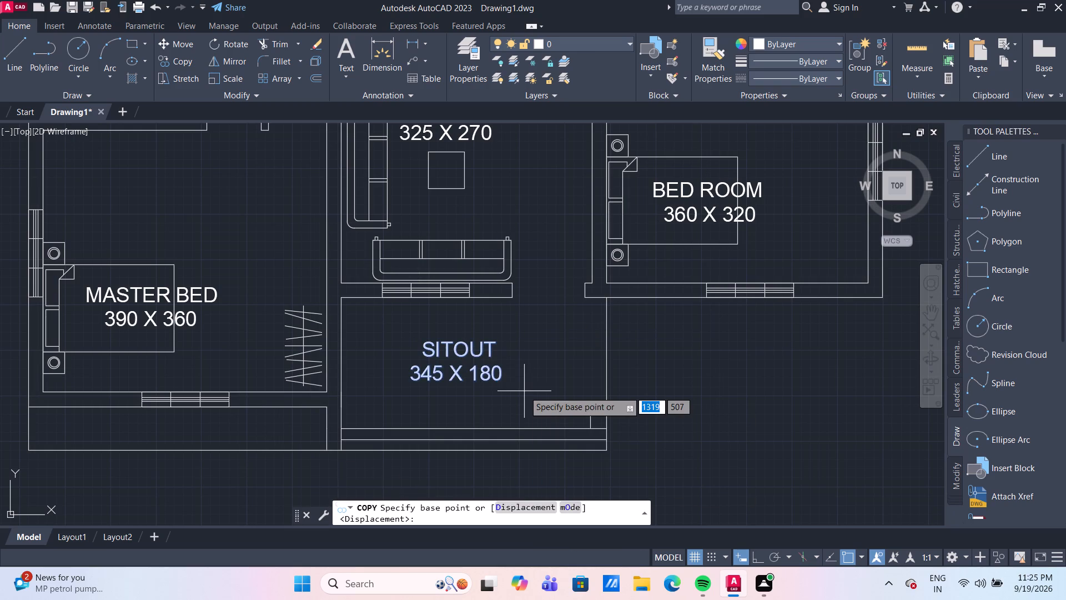
scroll(438, 347, "up", 1)
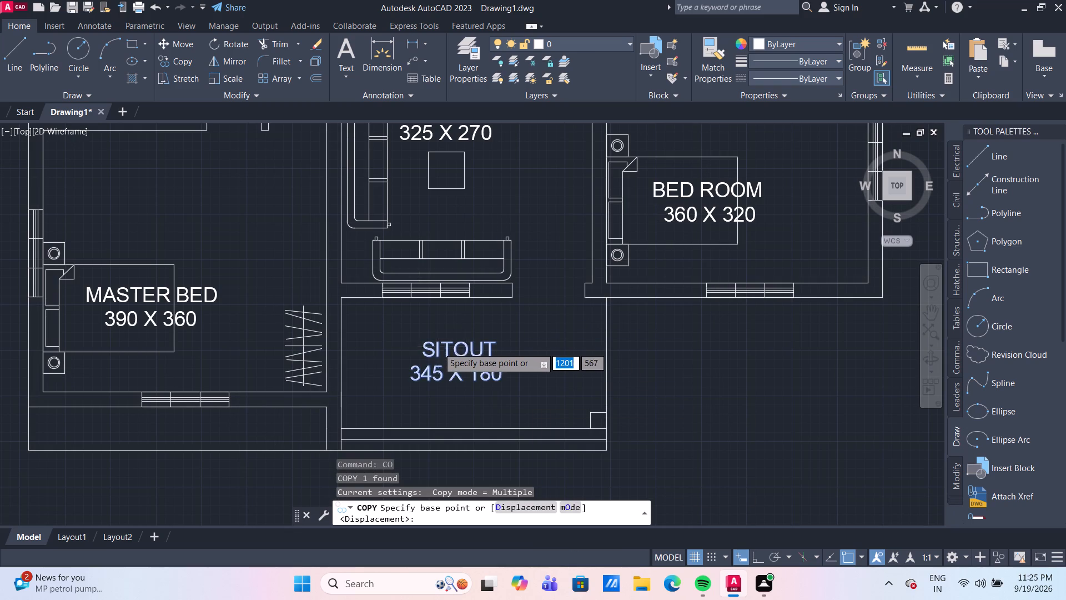
left_click(438, 347)
scroll(302, 422, "down", 1)
middle_click_drag(205, 446, 311, 438)
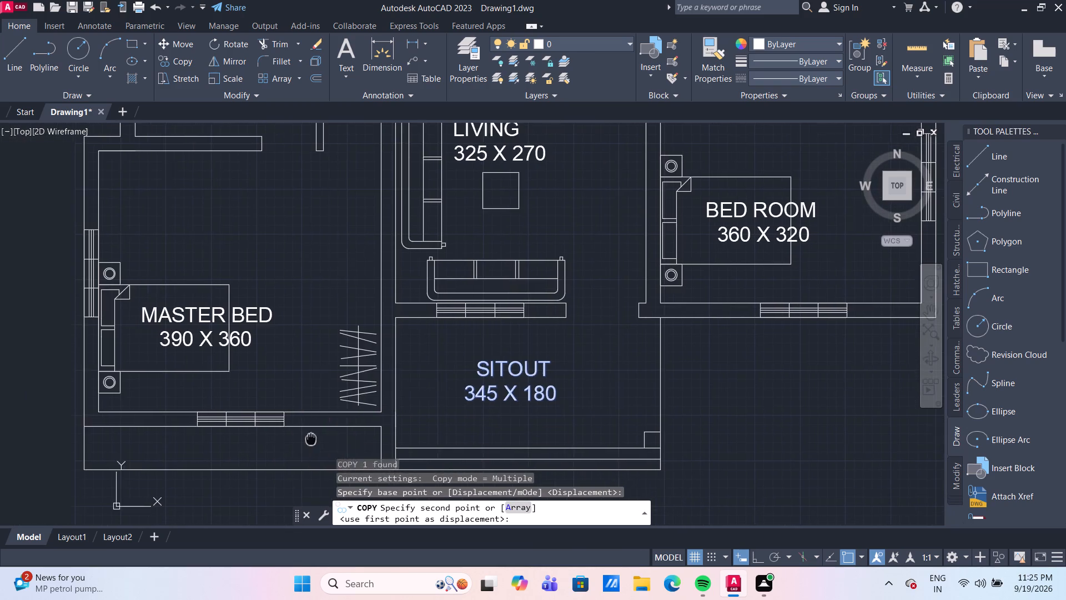
scroll(233, 450, "up", 1)
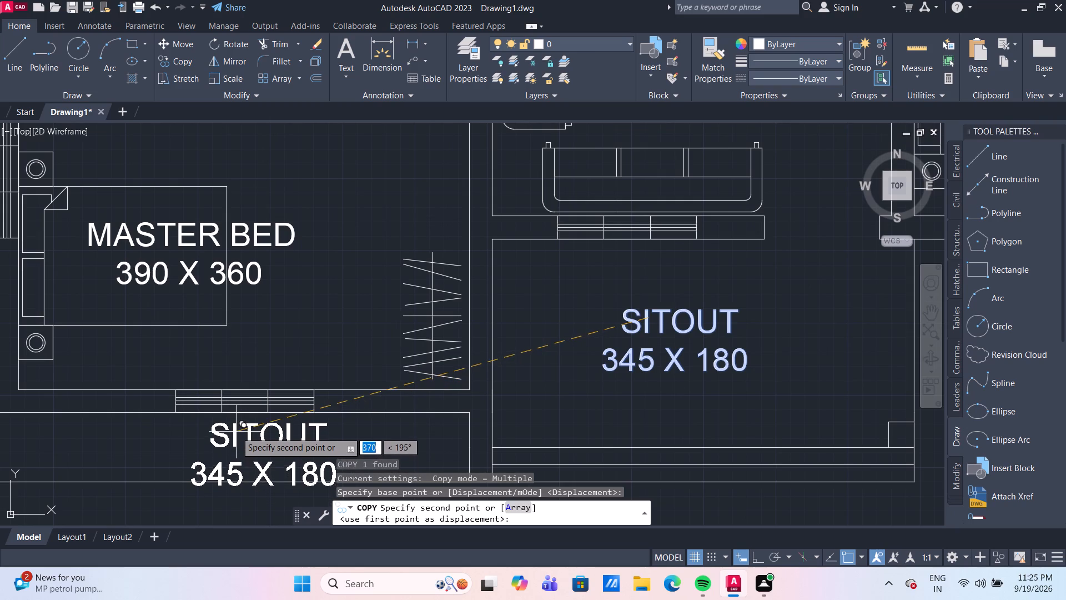
left_click(257, 427)
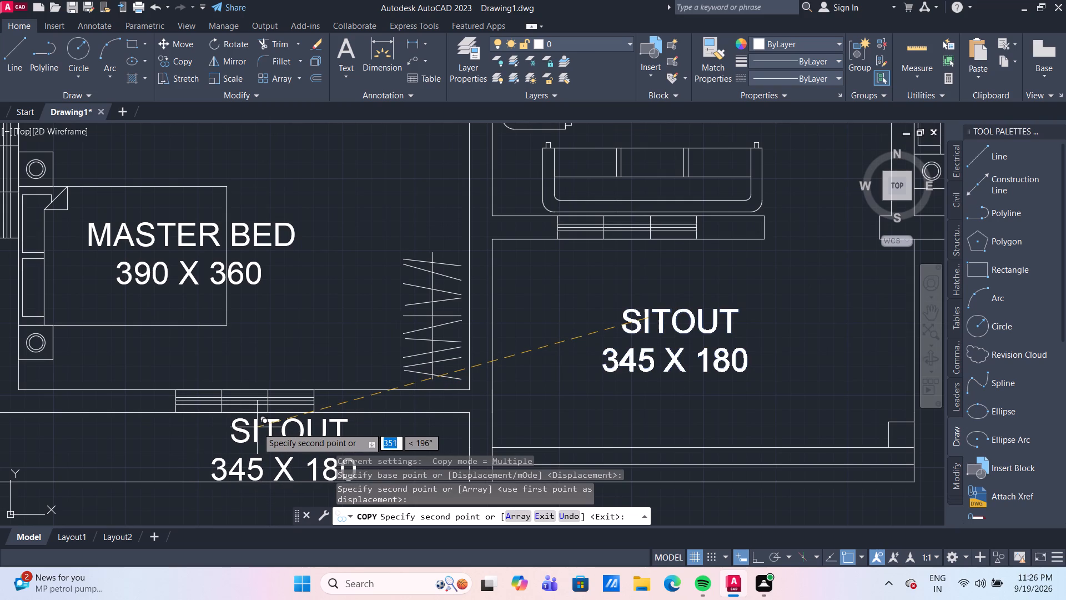
key("Escape")
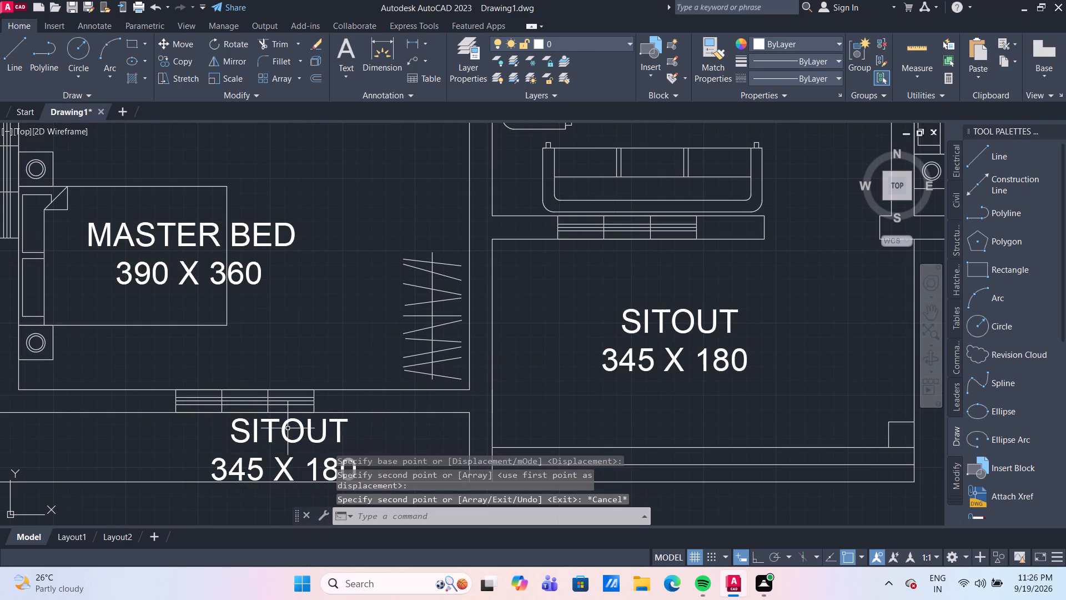
Replace the entire text of the copied label below the master bedroom window with W3, and finish editing.
double_click(289, 428)
left_click(289, 428)
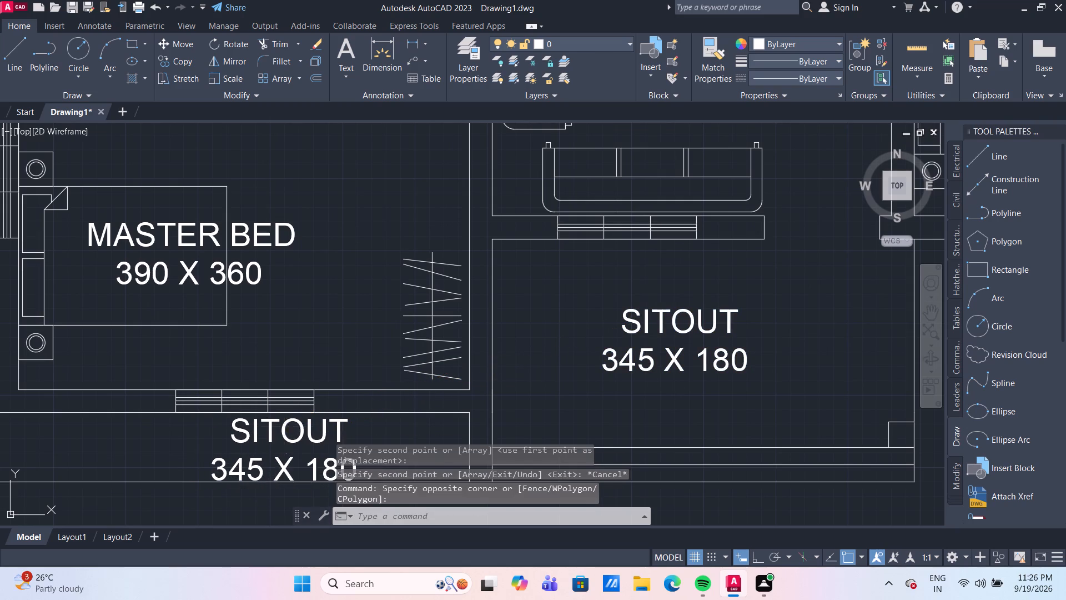
double_click(286, 427)
scroll(288, 427, "down", 1)
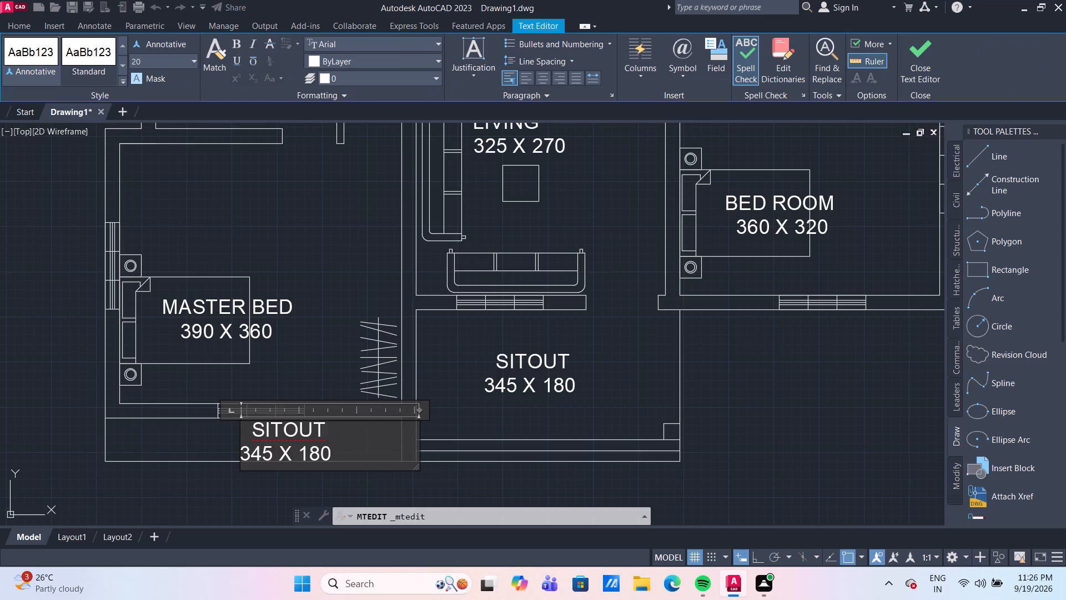
left_click(358, 453)
key("BackSpace")
key("BackSpace")
key("BackSpace")
key("BackSpace")
key("BackSpace")
key("BackSpace")
key("BackSpace")
key("BackSpace")
key("BackSpace")
key("BackSpace")
key("BackSpace")
key("BackSpace")
key("BackSpace")
key("BackSpace")
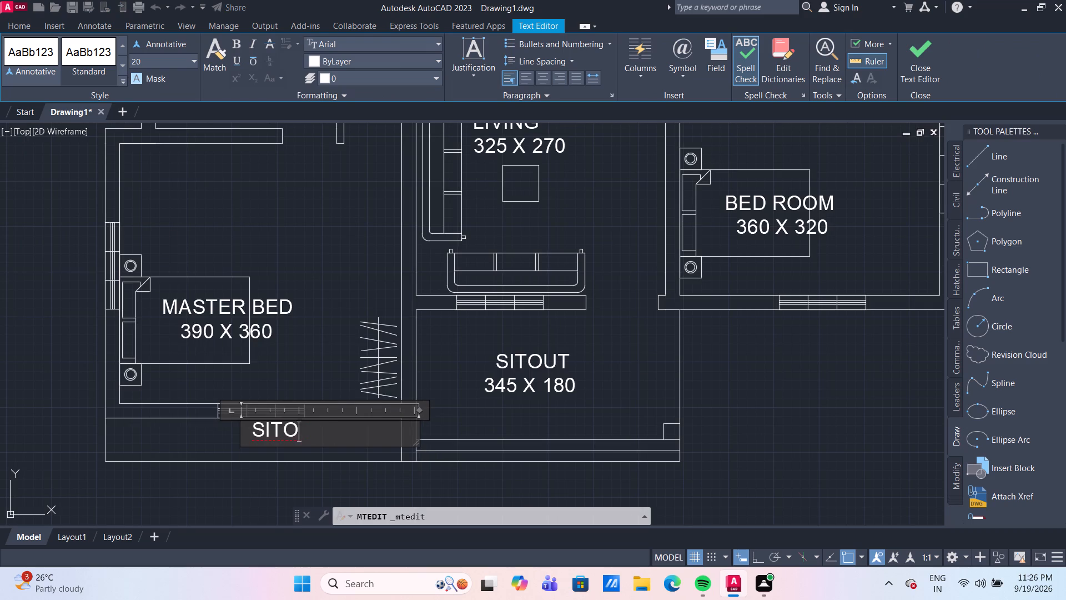
key("BackSpace")
key("BackSpace")
key("BackSpace")
key("BackSpace")
key("BackSpace")
key("BackSpace")
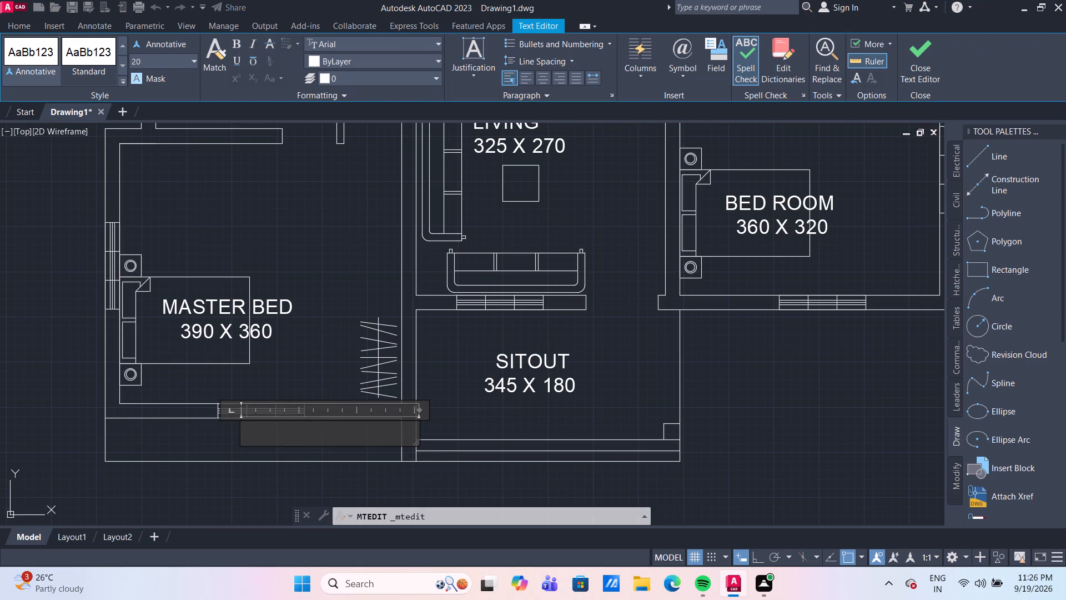
key("w")
key("3")
left_click_drag(230, 502, 237, 502)
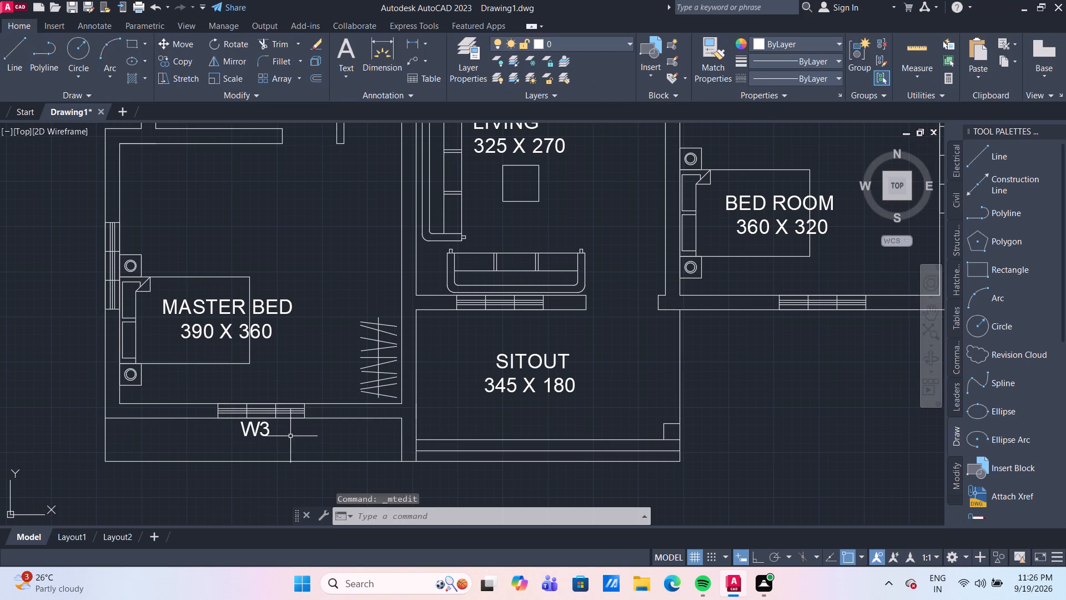
Move the W3 label slightly right and down so it sits more centrally beneath the master bedroom's lower window.
scroll(292, 431, "up", 2)
left_click(193, 438)
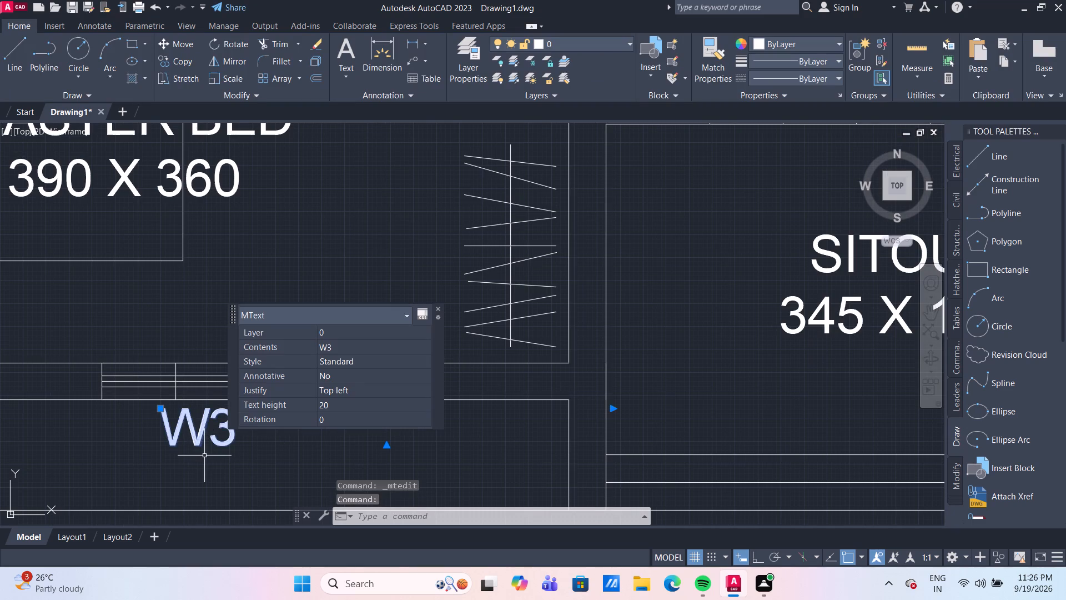
key("m")
key("Return")
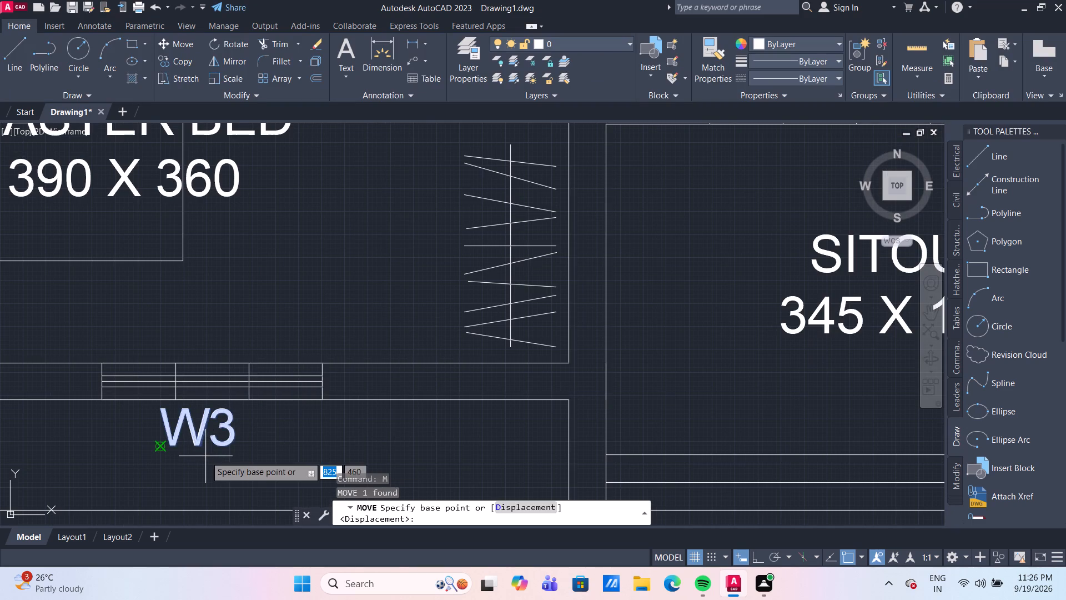
left_click(195, 429)
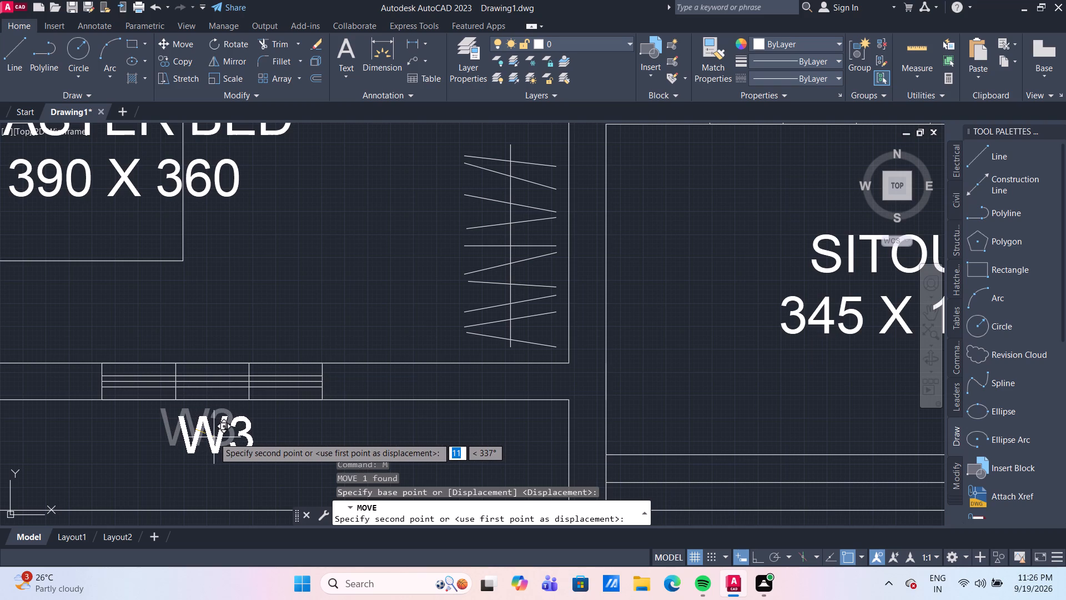
left_click(214, 437)
Copy the master bedroom's W3 window label to beneath the lower-wall window of the 360 X 320 bedroom.
left_click(216, 438)
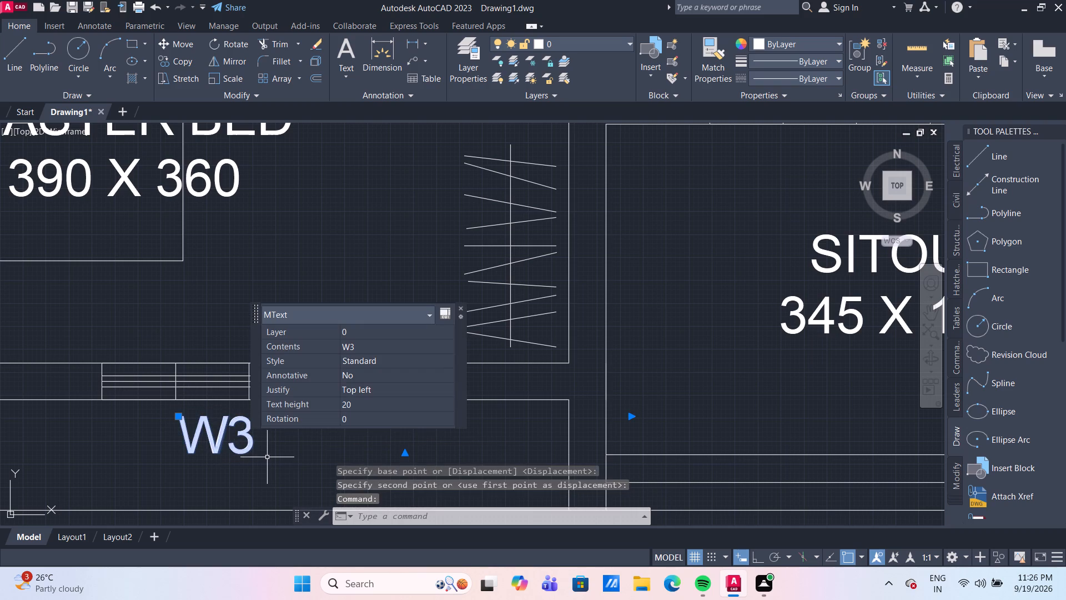
type("CO")
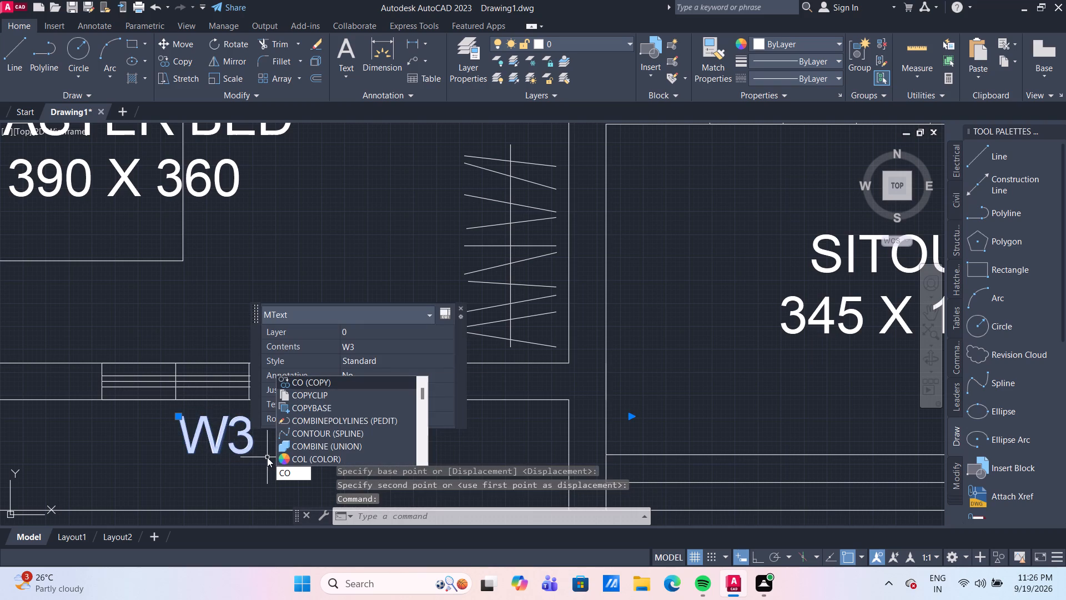
key("Return")
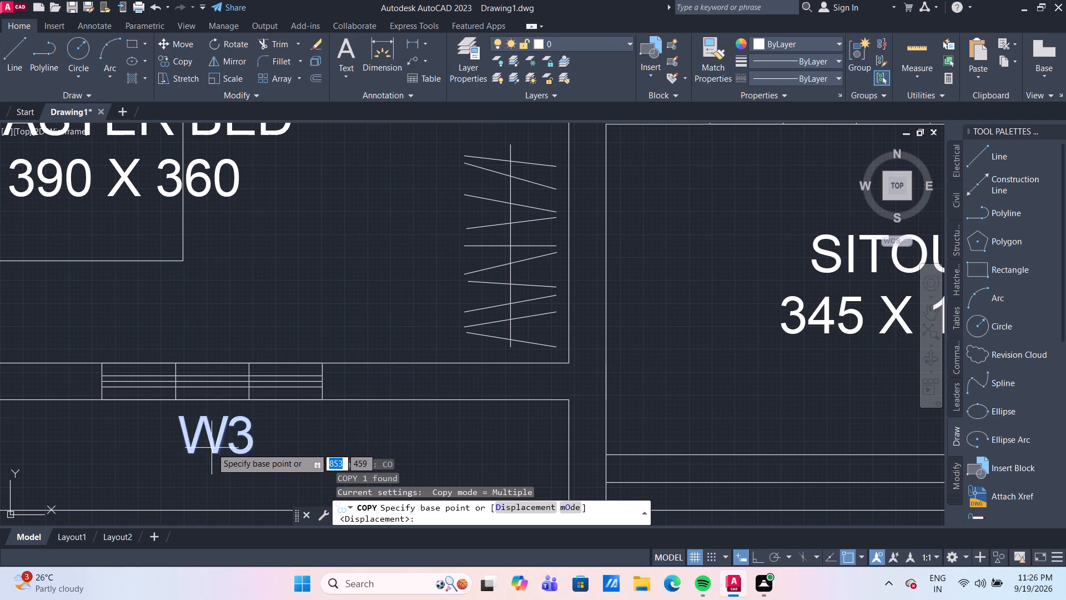
left_click(215, 450)
scroll(512, 462, "down", 4)
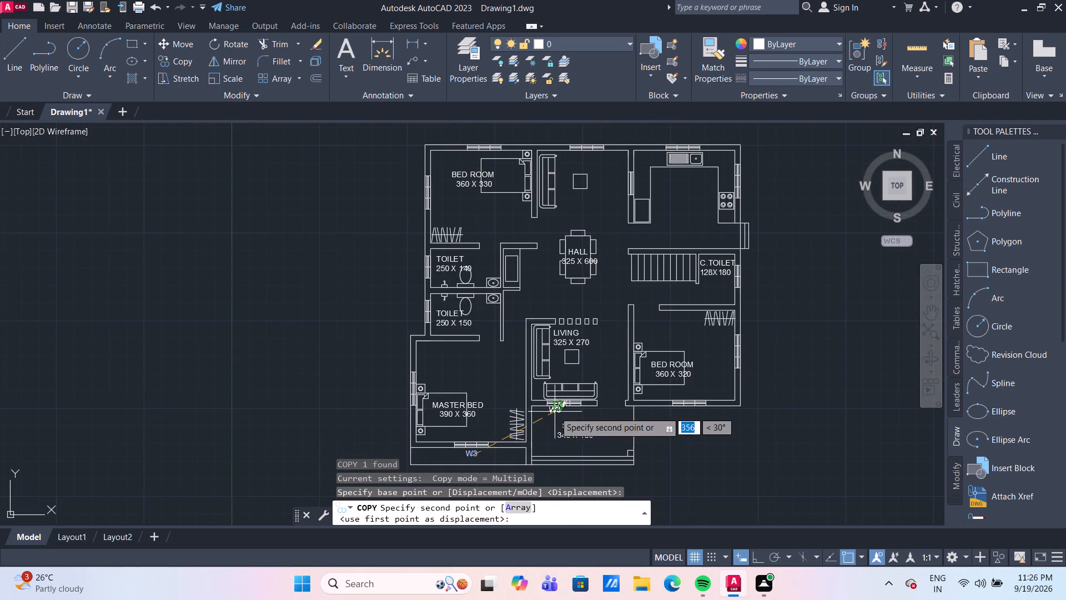
middle_click_drag(555, 412, 405, 367)
scroll(565, 392, "up", 2)
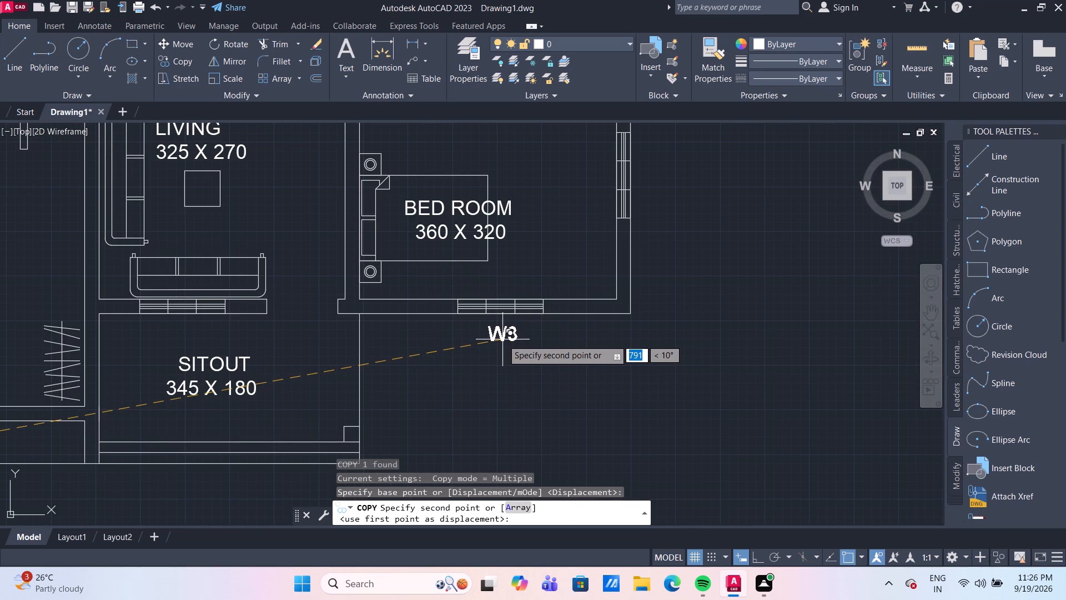
left_click(502, 339)
Place W3 copies beneath the living room window above SITOUT and outside the right-wall window of the 360 X 320 bedroom.
scroll(577, 349, "up", 1)
scroll(579, 357, "down", 2)
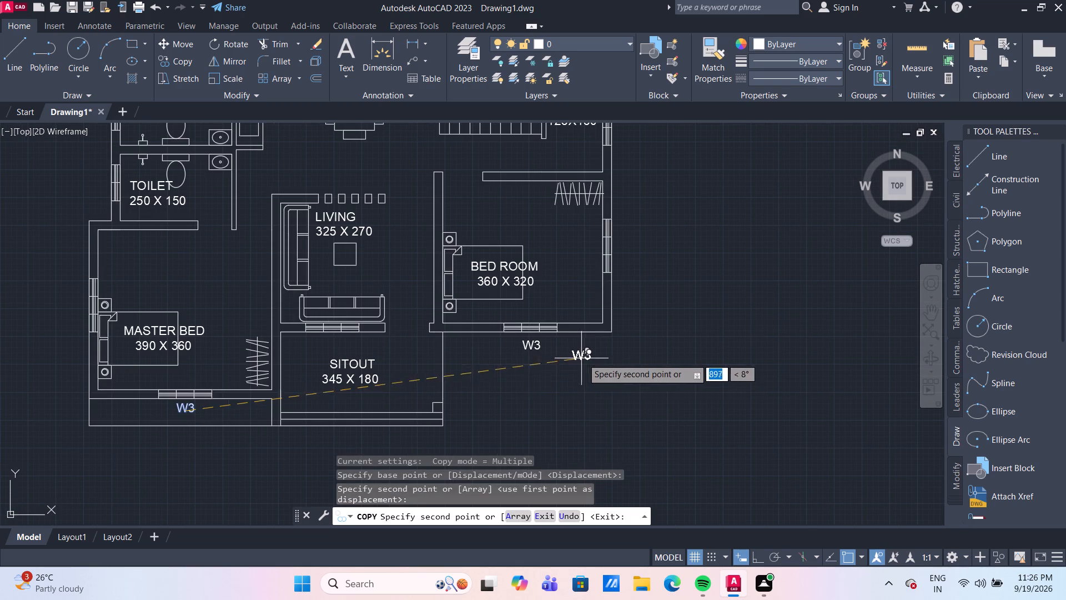
scroll(330, 348, "up", 2)
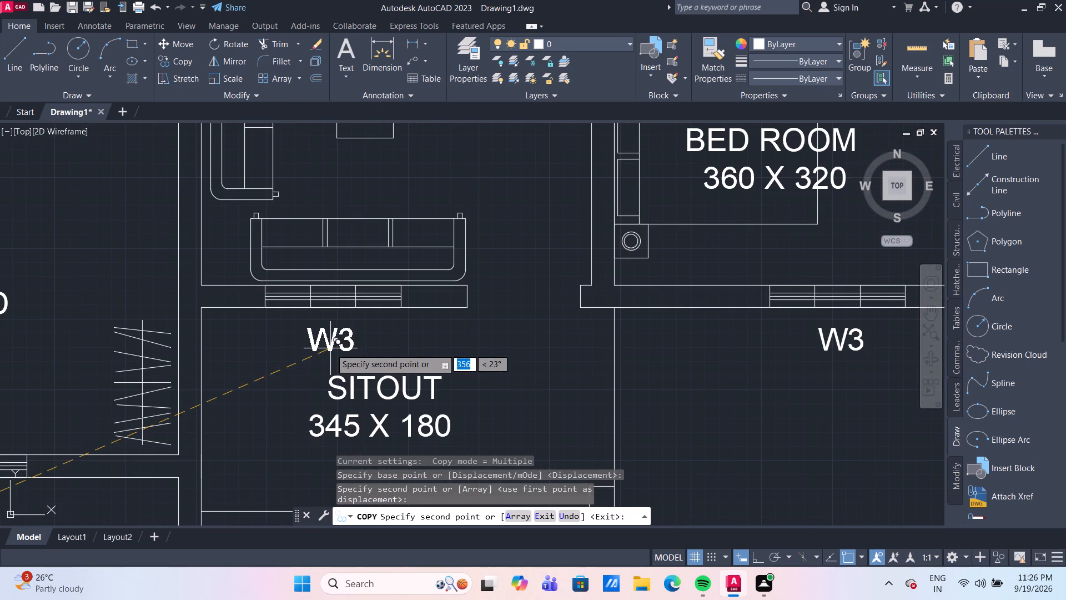
left_click(341, 334)
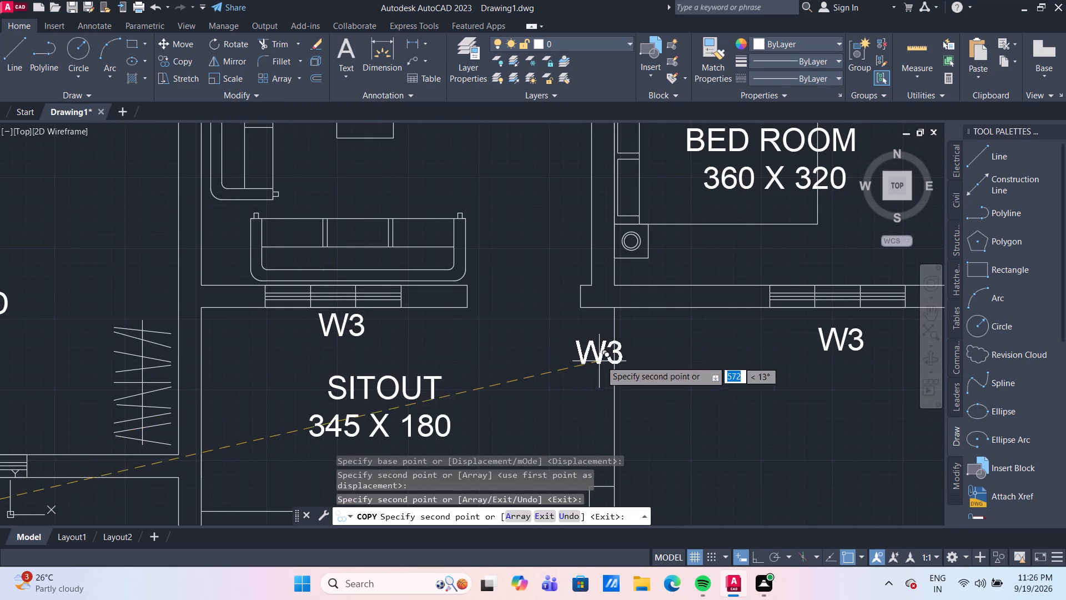
scroll(608, 360, "down", 3)
middle_click_drag(619, 376, 343, 389)
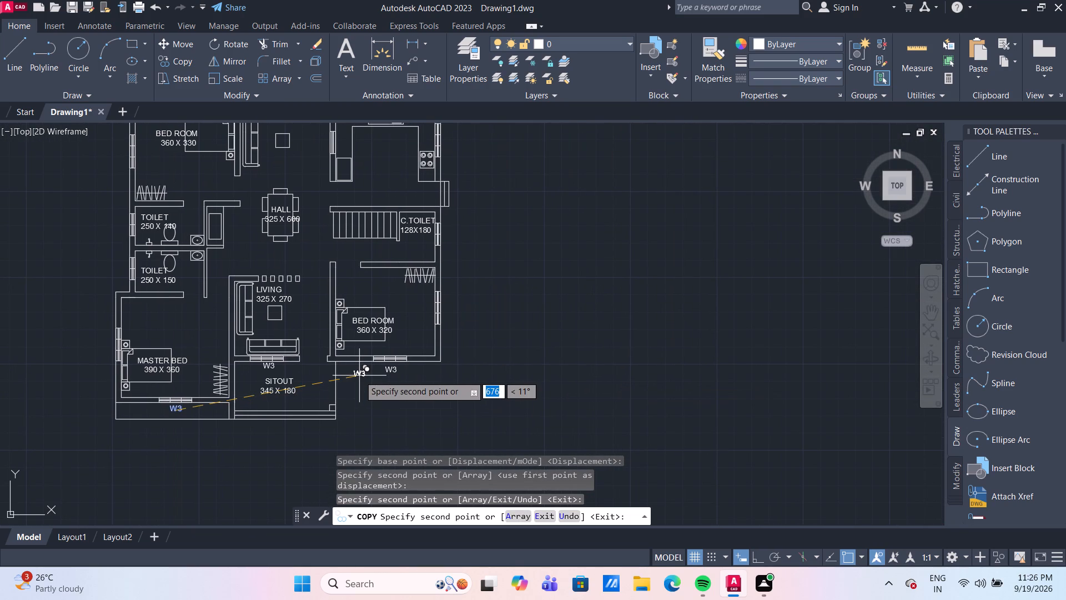
scroll(419, 369, "up", 2)
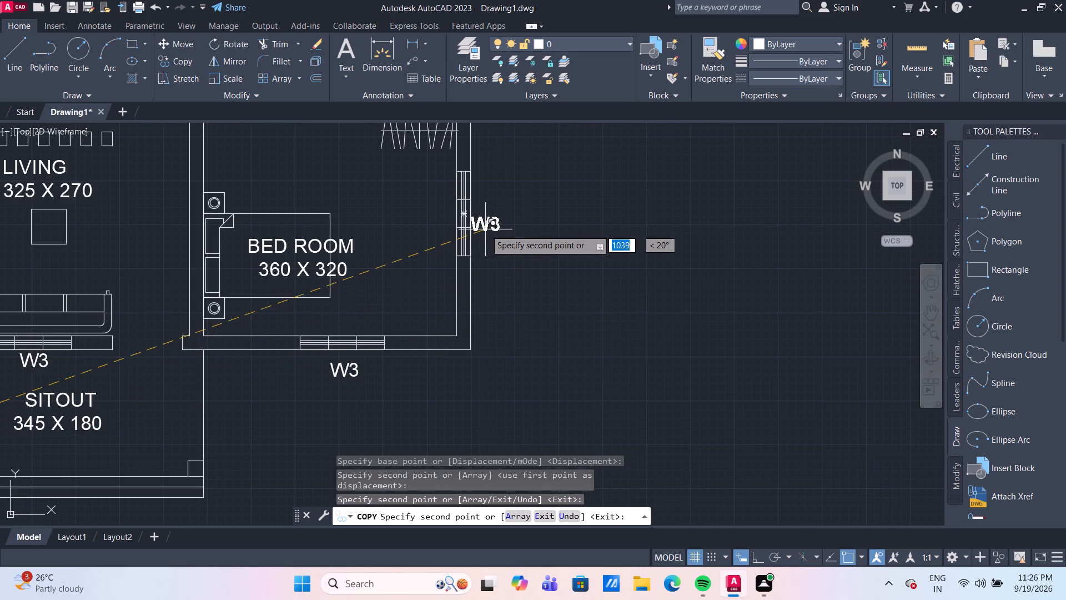
left_click(495, 217)
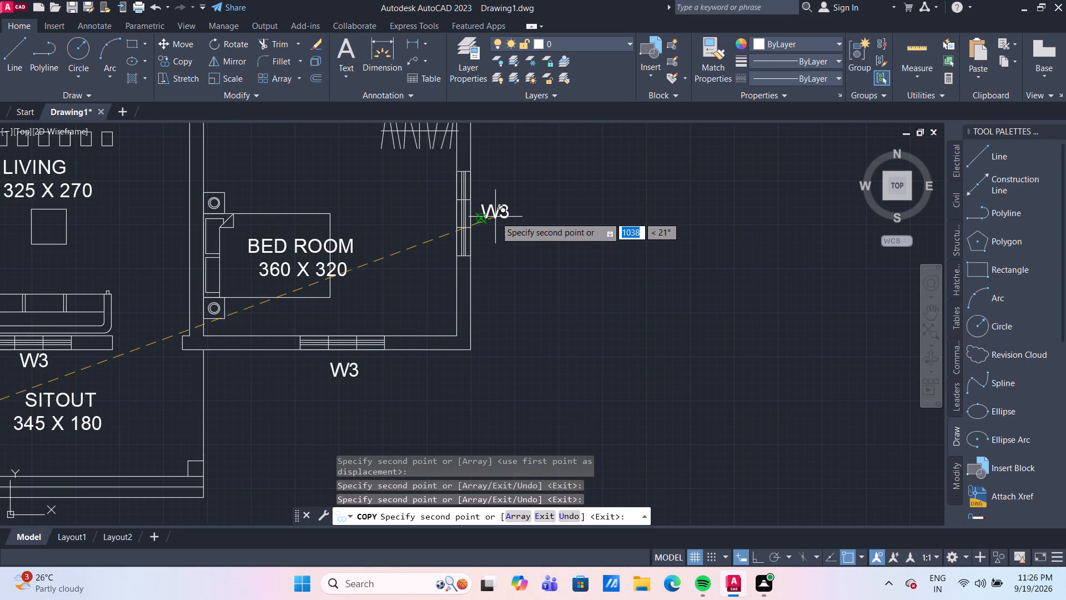
Place W3 copies outside the kitchen's right-wall window and above its top-wall window.
scroll(502, 183, "down", 1)
middle_click_drag(502, 183, 486, 340)
middle_click_drag(485, 231, 485, 362)
scroll(485, 362, "down", 1)
scroll(491, 284, "up", 2)
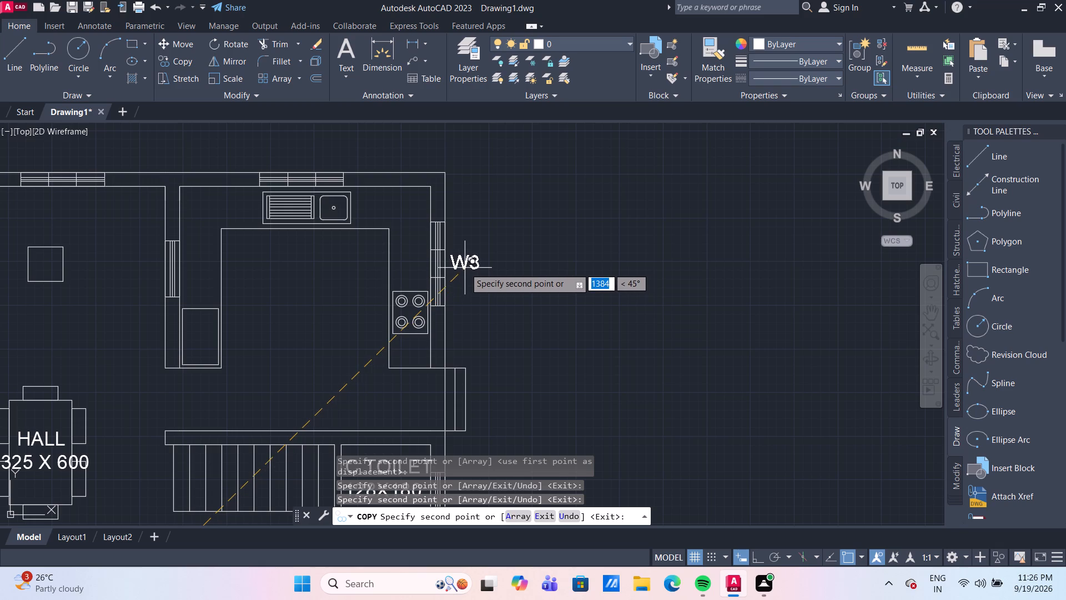
left_click(465, 268)
middle_click_drag(315, 174, 421, 263)
scroll(421, 263, "up", 1)
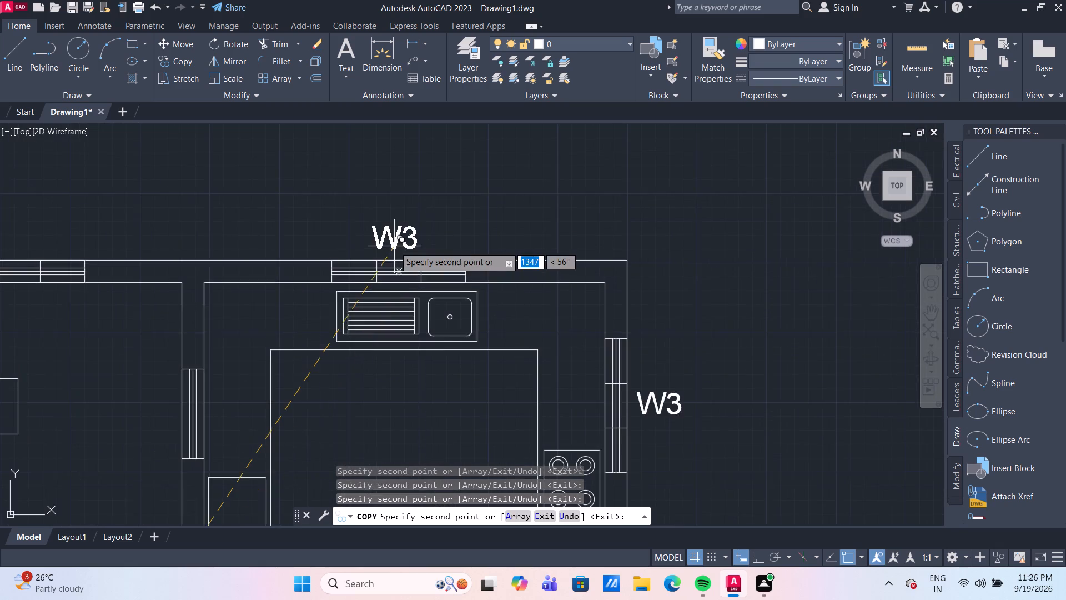
scroll(394, 246, "up", 1)
left_click(400, 249)
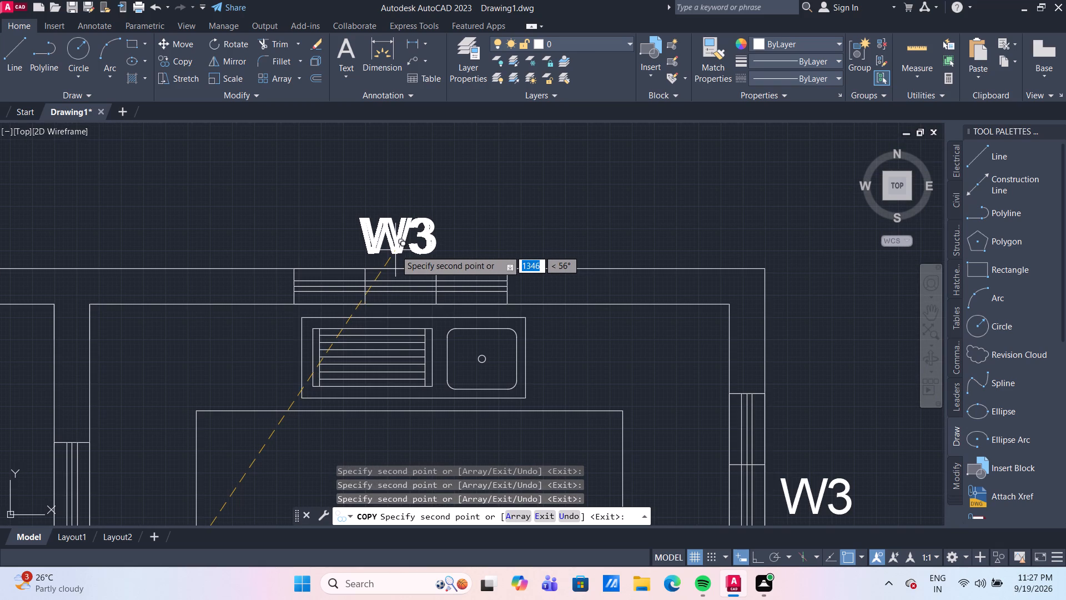
Place W3 copies above the top-wall windows of the hall area and the 360 X 330 bedroom.
middle_click_drag(269, 242, 274, 242)
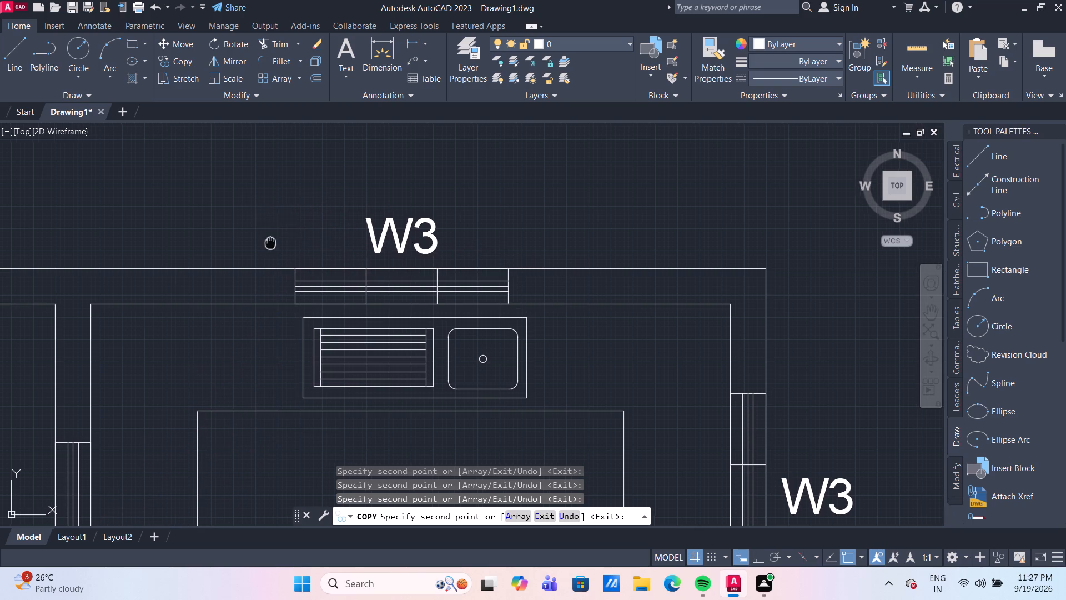
middle_click_drag(274, 242, 459, 247)
middle_click_drag(209, 262, 353, 229)
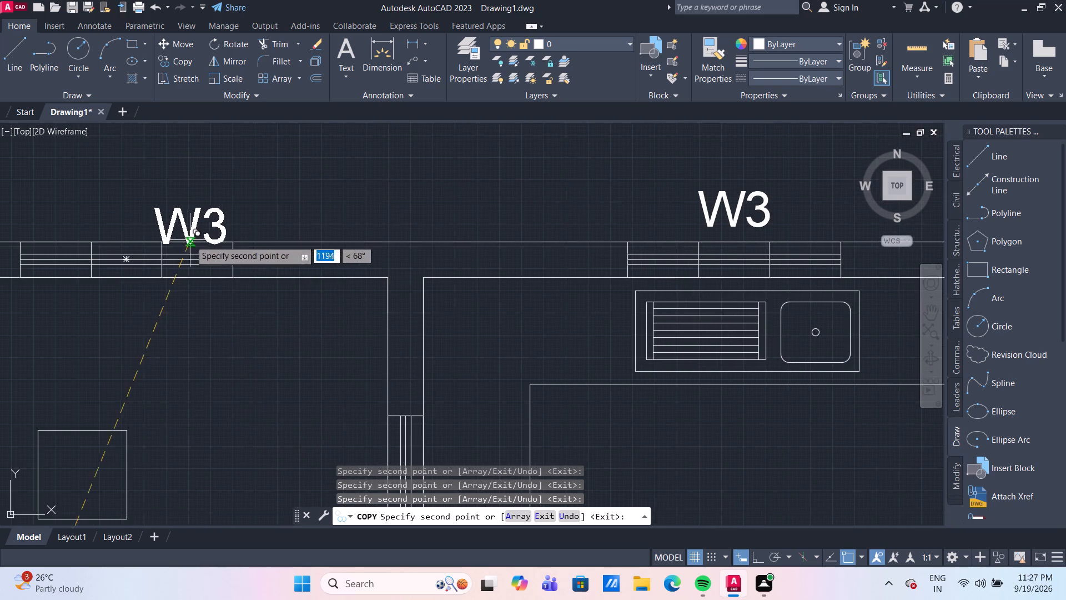
middle_click_drag(158, 227, 265, 211)
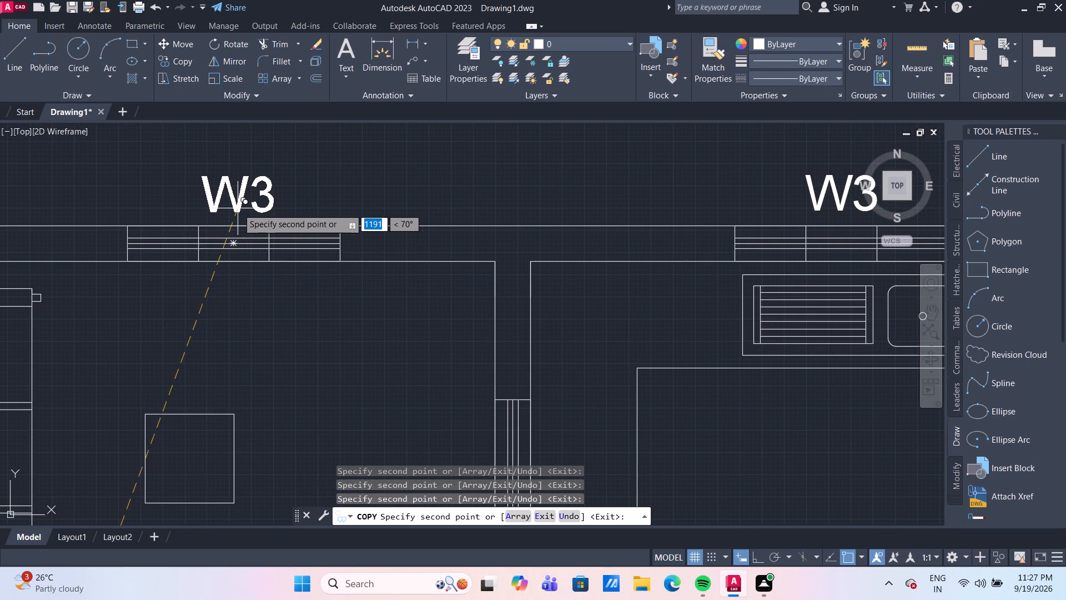
left_click(235, 208)
scroll(235, 208, "down", 3)
middle_click_drag(162, 223, 301, 224)
scroll(230, 208, "up", 2)
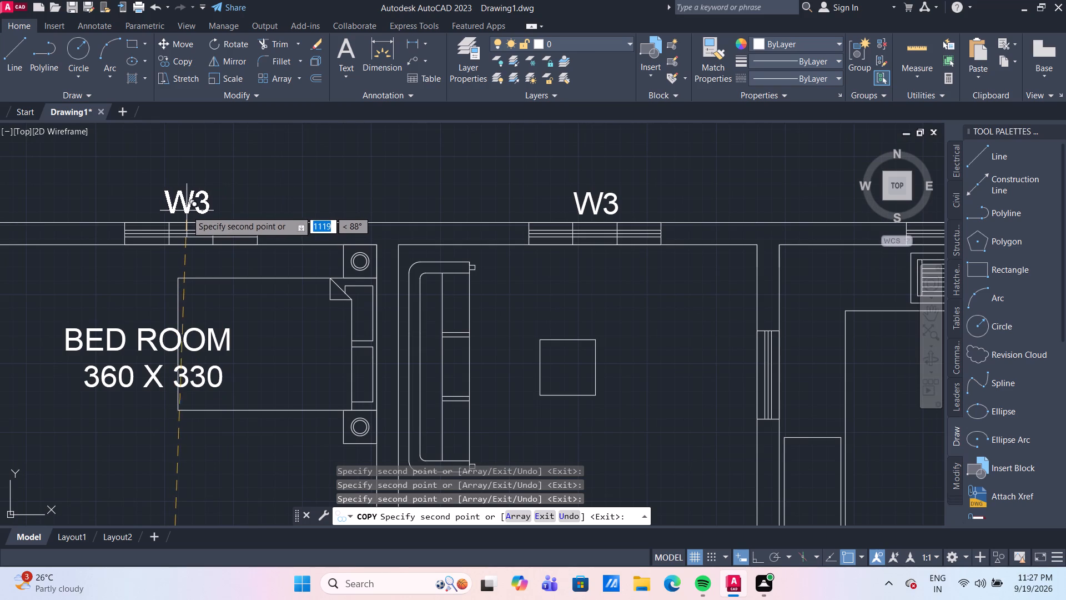
left_click(188, 211)
Place W3 copies outside the left-wall windows of the 360 X 330 bedroom, both left-side toilets and the master bedroom.
scroll(38, 223, "down", 2)
middle_click_drag(87, 263, 305, 227)
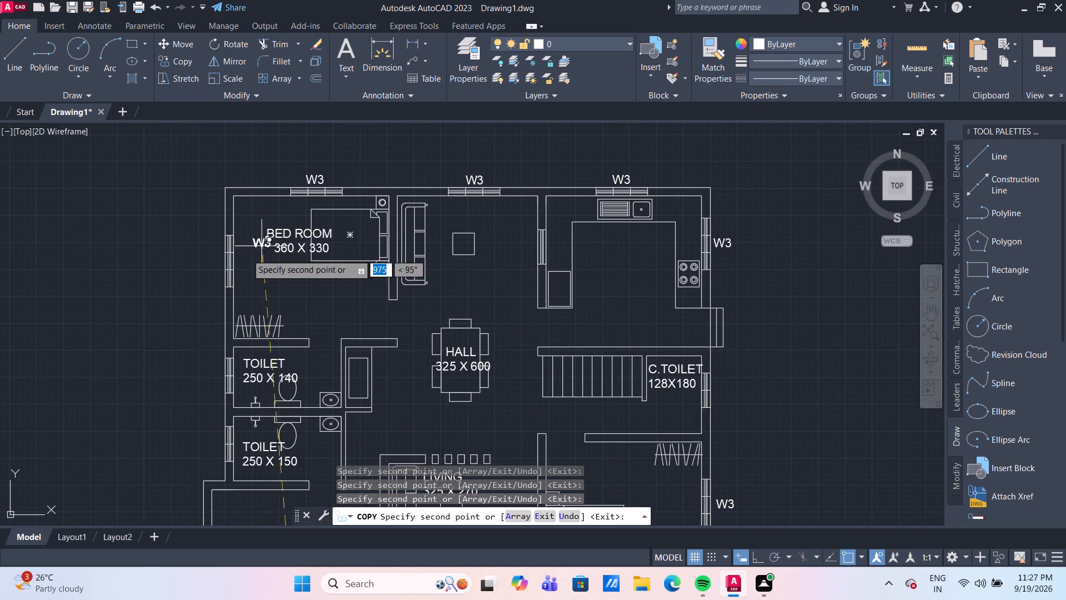
scroll(212, 248, "up", 3)
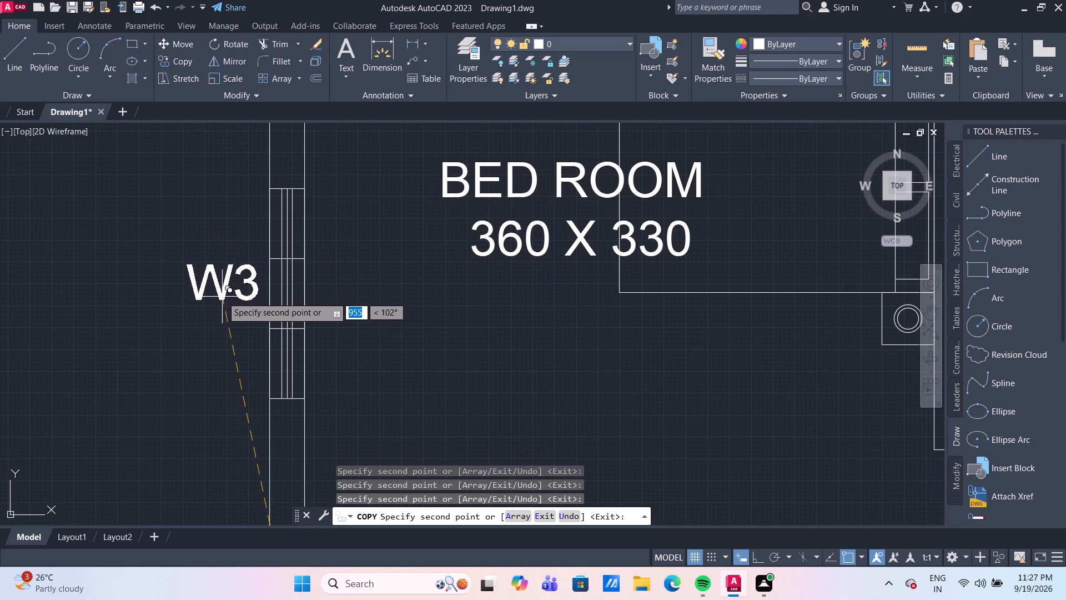
left_click(222, 297)
scroll(223, 297, "down", 4)
middle_click_drag(257, 356, 311, 267)
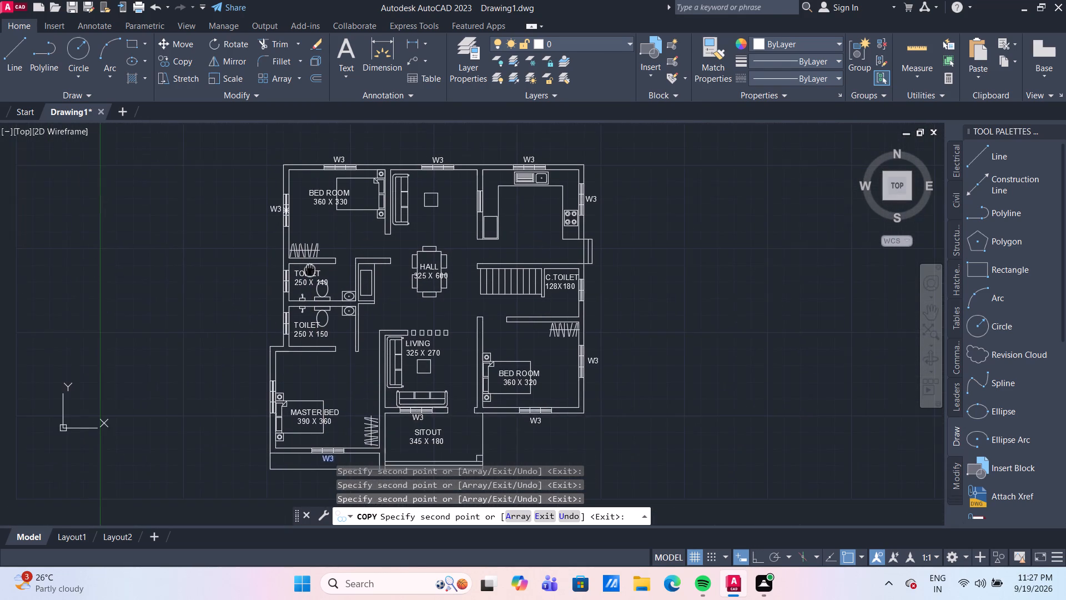
middle_click_drag(311, 267, 318, 247)
scroll(283, 257, "up", 2)
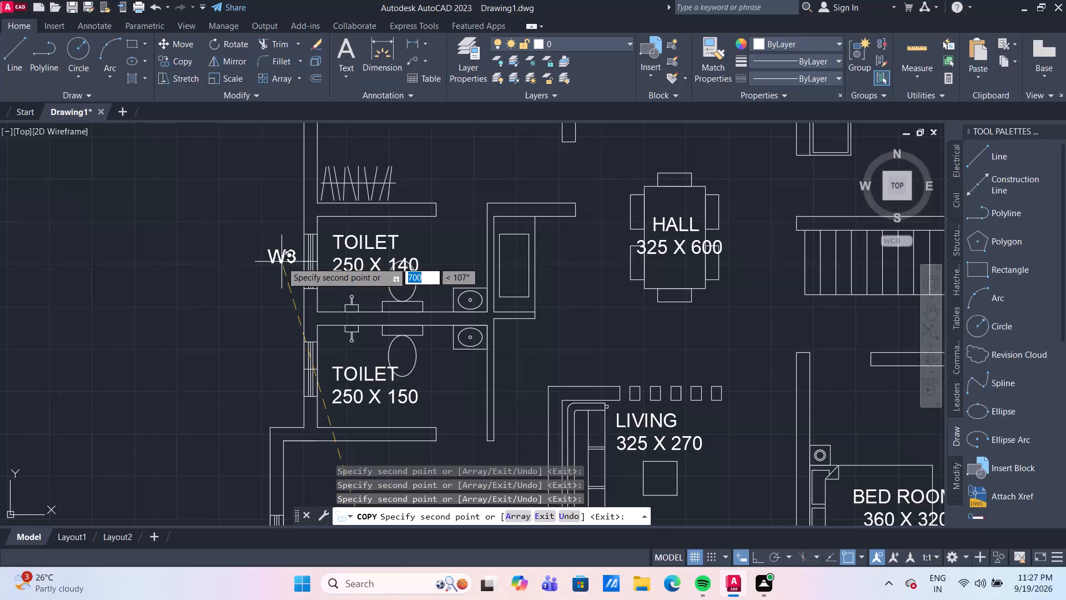
left_click(287, 262)
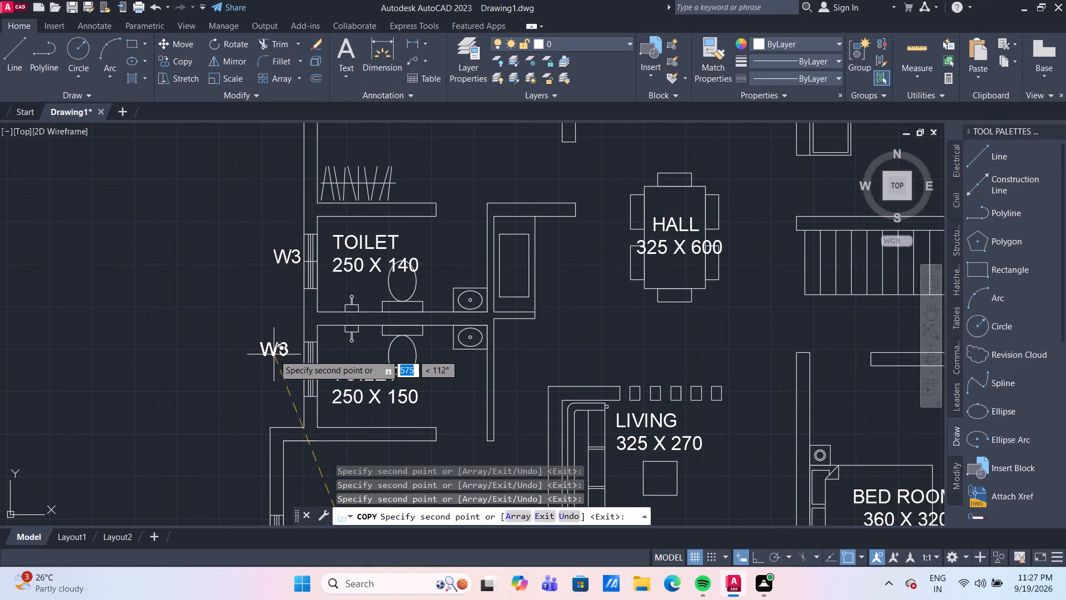
left_click(288, 373)
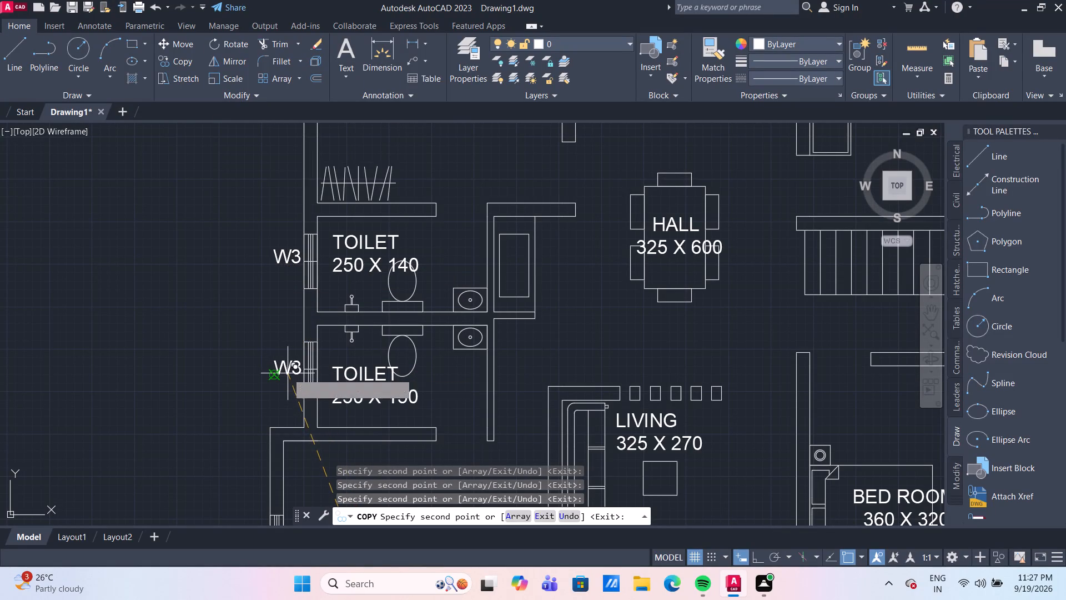
scroll(263, 391, "down", 2)
middle_click_drag(259, 376, 323, 262)
scroll(308, 366, "up", 2)
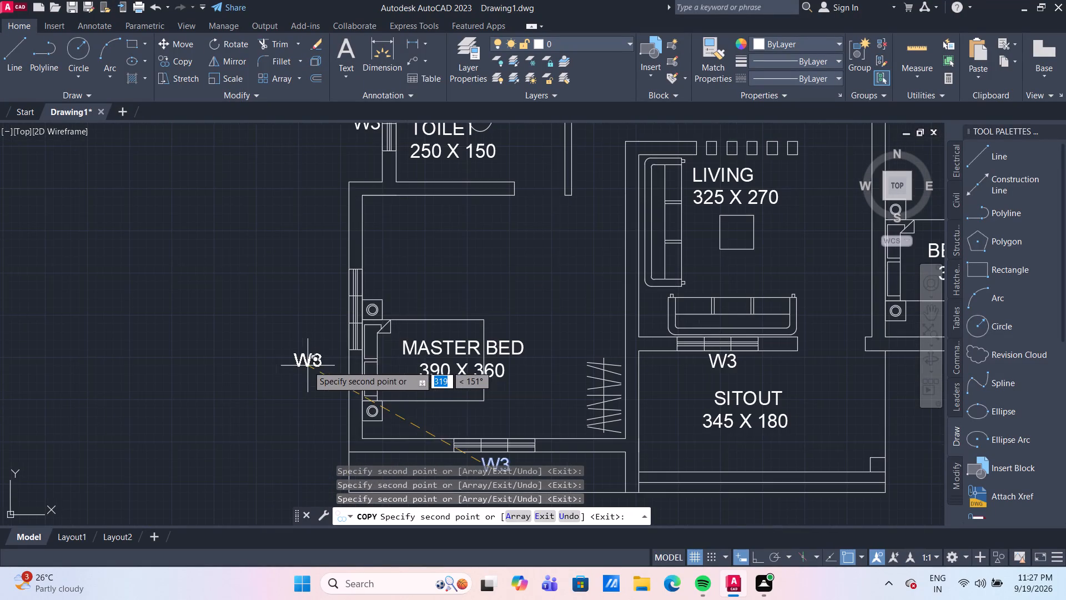
left_click(331, 316)
Place a W3 copy outside the right-wall window of C.TOILET.
scroll(316, 323, "down", 2)
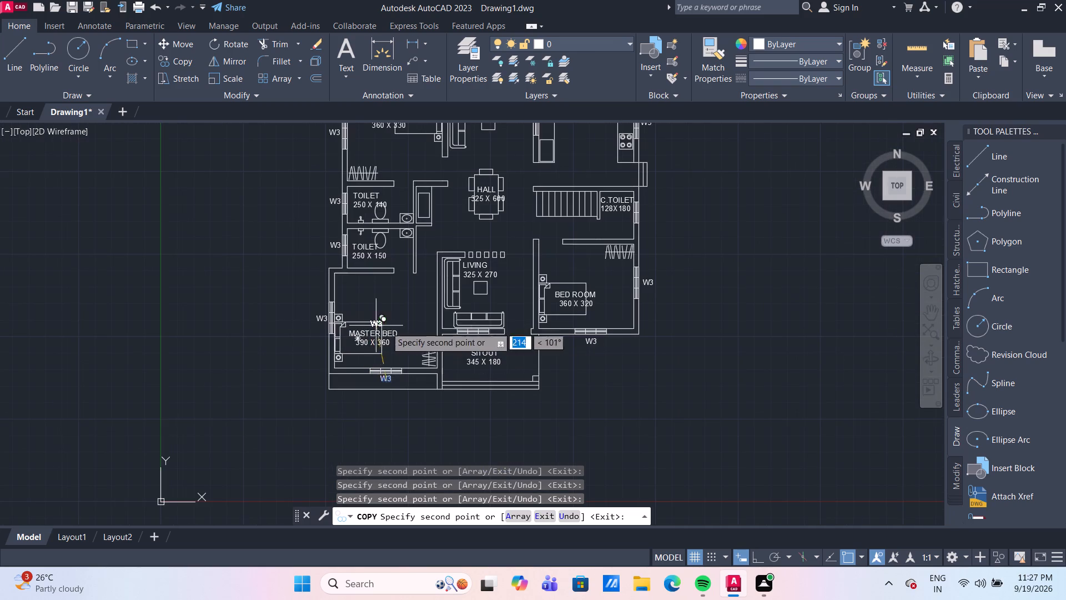
scroll(439, 367, "down", 1)
scroll(594, 266, "up", 4)
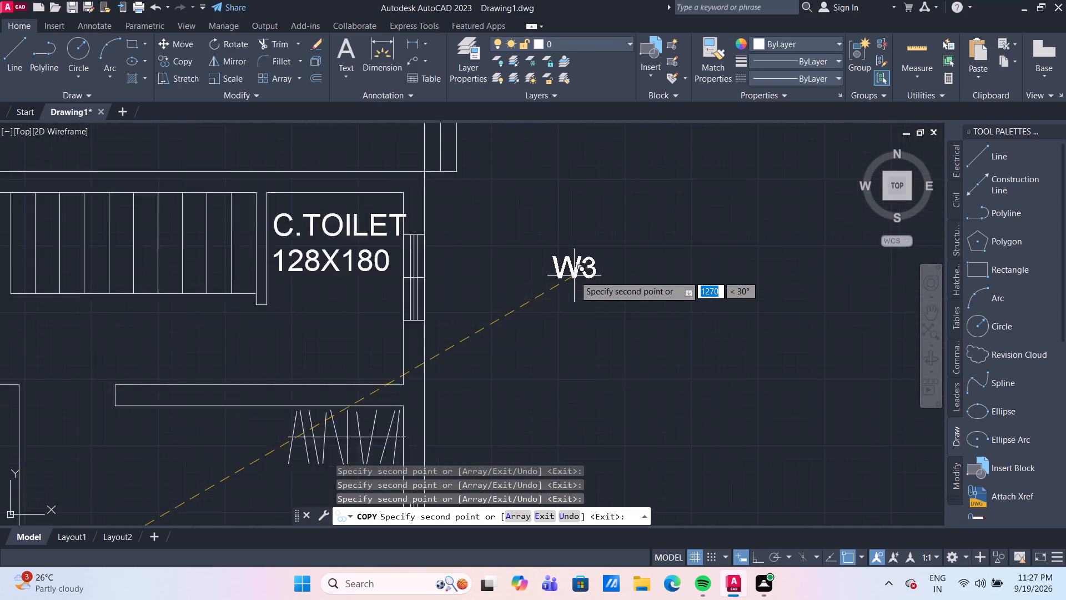
scroll(574, 276, "up", 1)
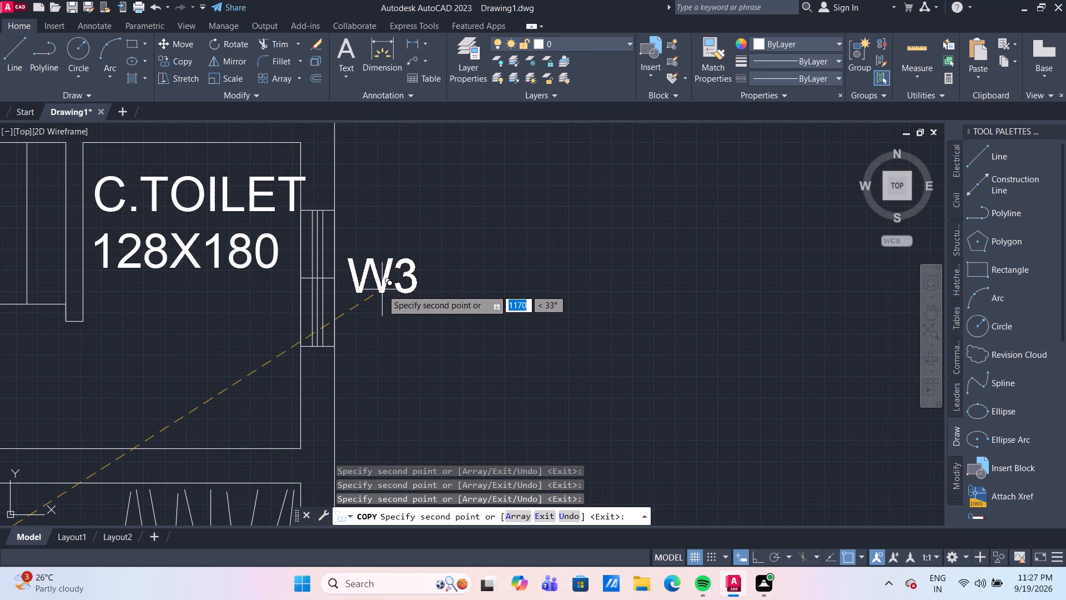
left_click(381, 289)
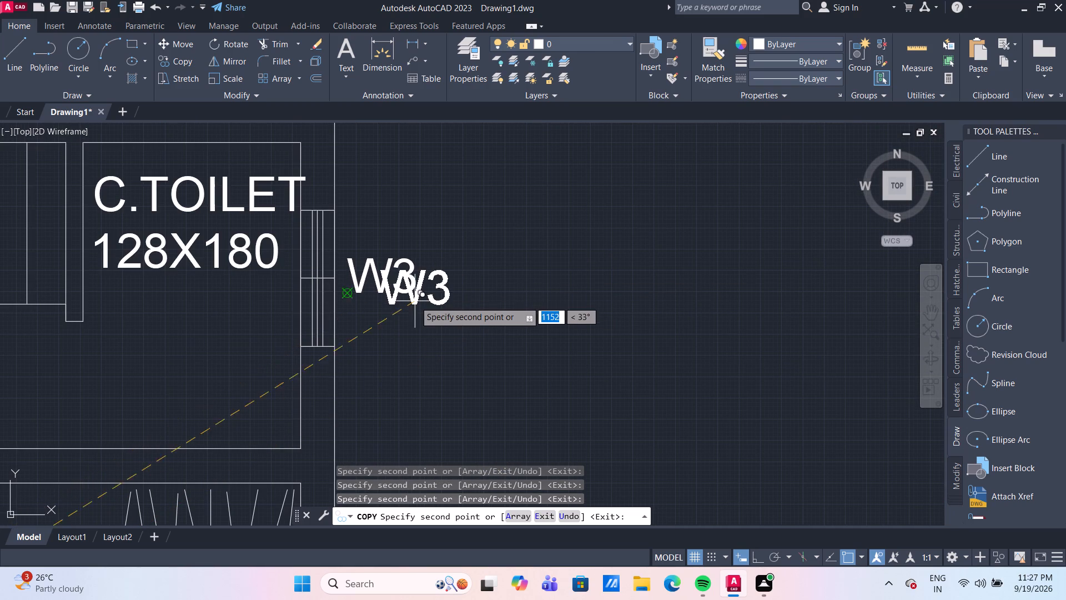
Place W3 copies in the opening in the 250 X 150 toilet's lower wall and in the adjacent opening beside the living room wall.
middle_click_drag(400, 362, 467, 244)
scroll(467, 244, "down", 3)
middle_click_drag(262, 361, 406, 249)
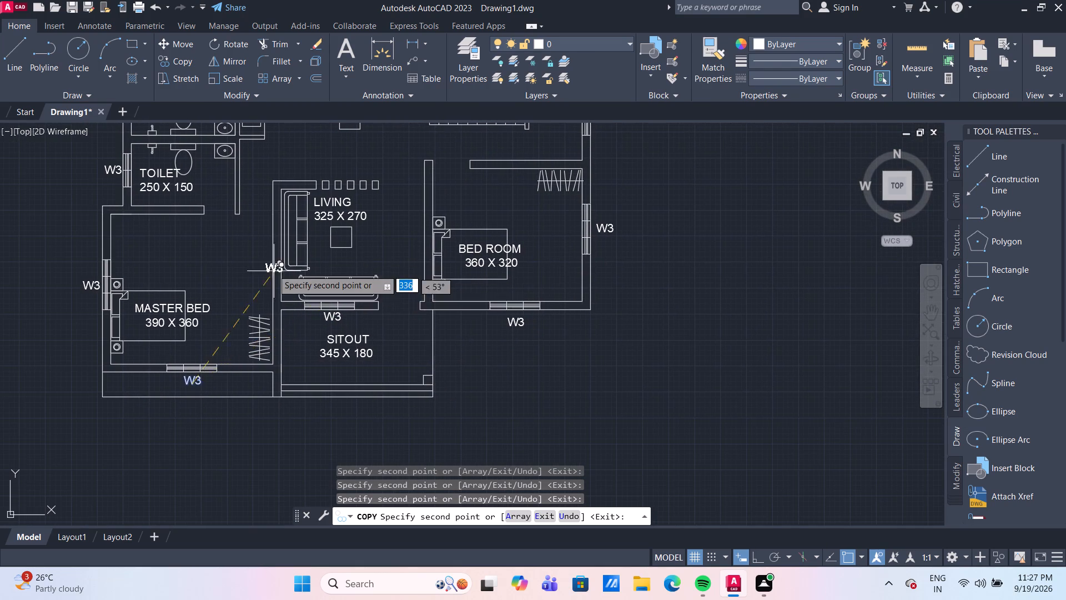
scroll(254, 248, "up", 2)
middle_click_drag(197, 222, 279, 358)
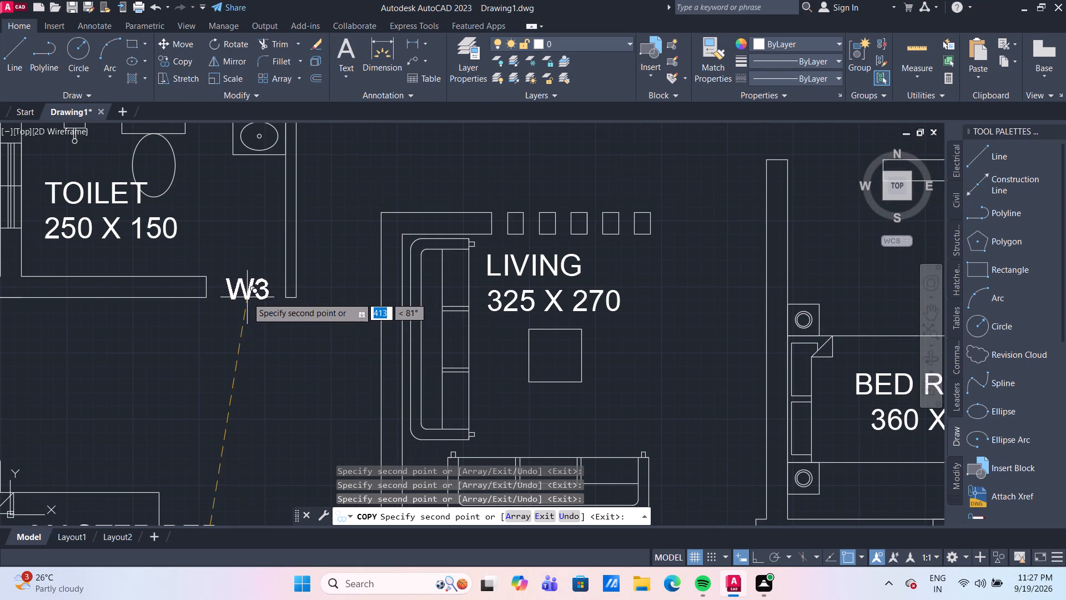
left_click(247, 292)
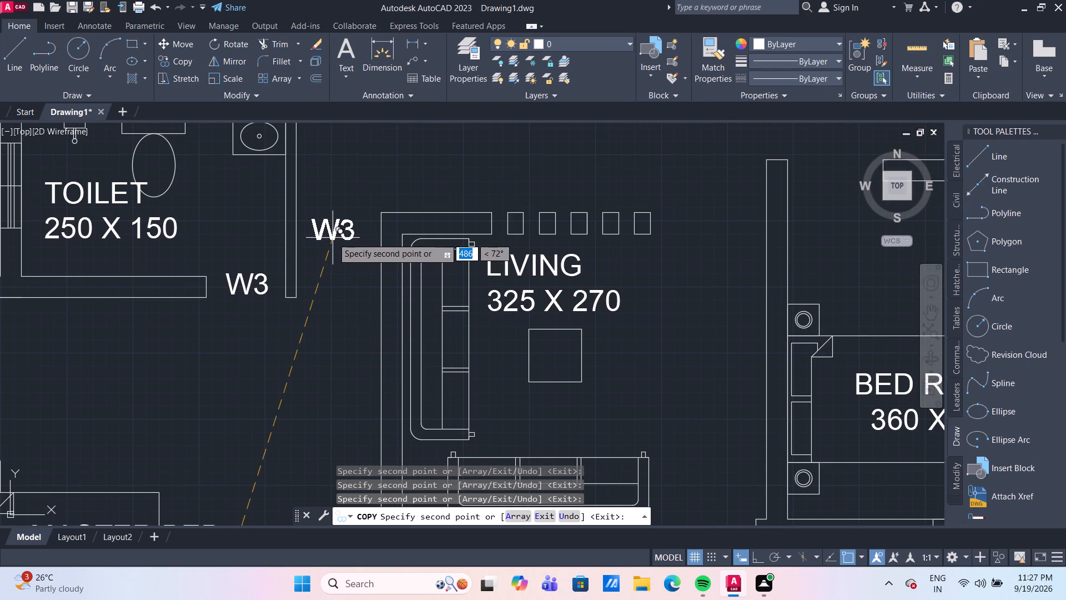
left_click(343, 232)
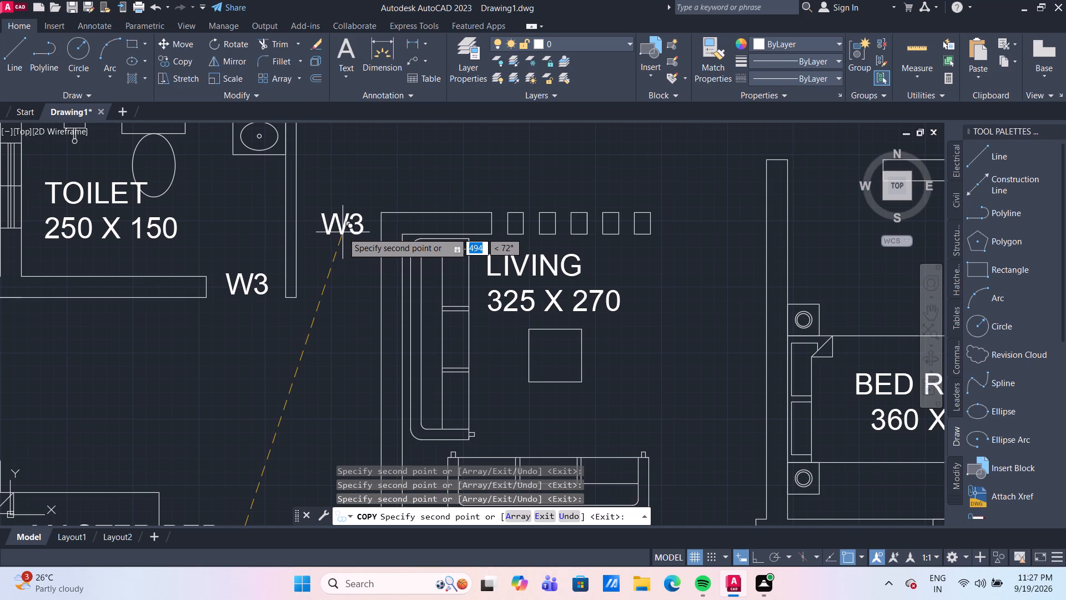
Place W3 copies in the opening in the 250 X 140 toilet's upper wall and in the opening between the 360 X 330 bedroom and the hall.
middle_click_drag(269, 207, 275, 418)
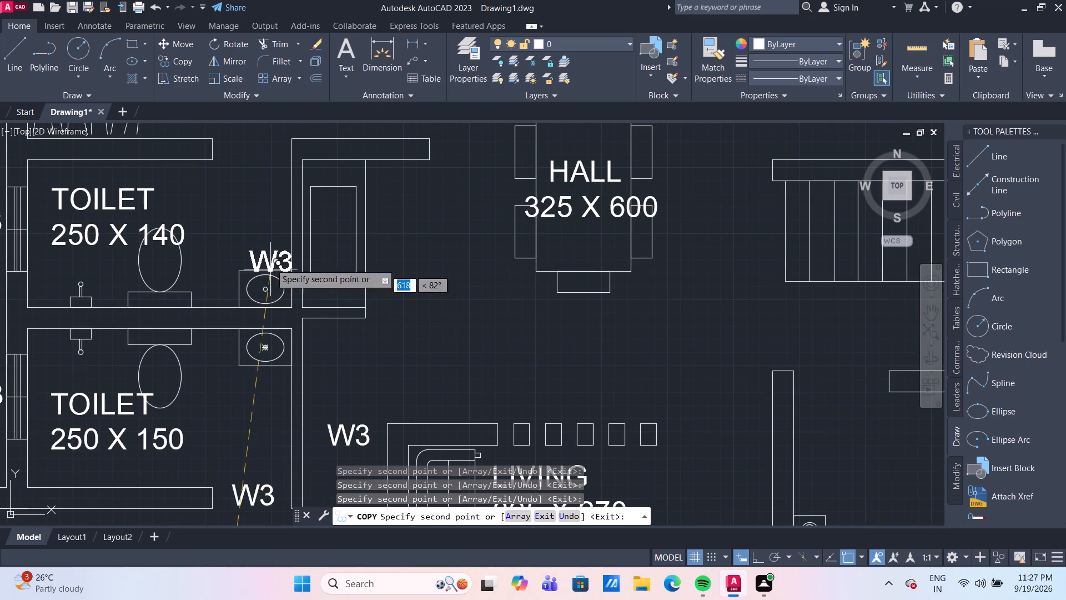
left_click(252, 158)
middle_click_drag(246, 198, 222, 309)
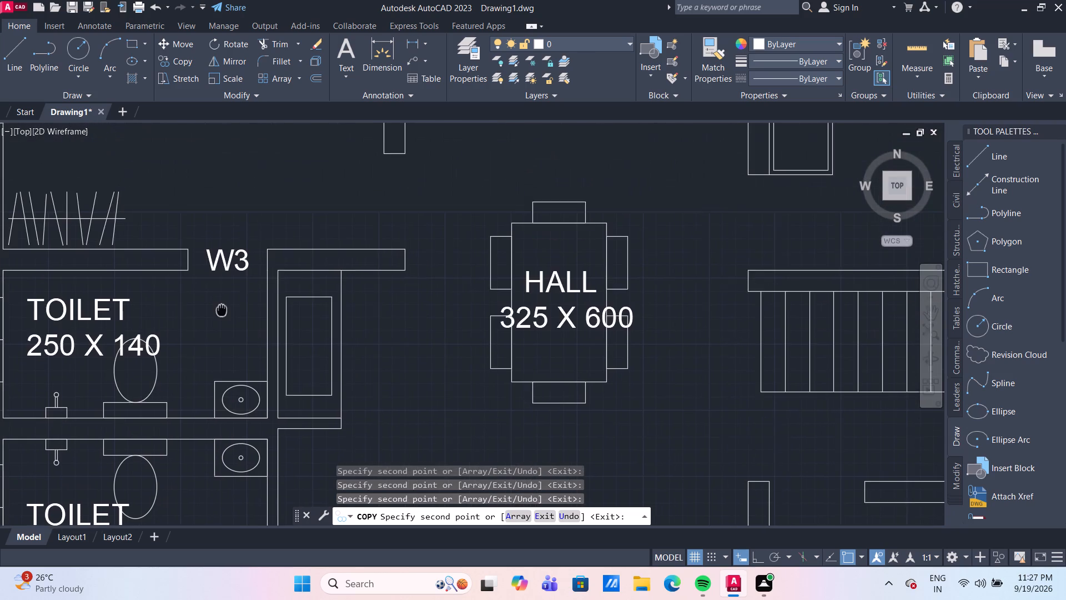
middle_click_drag(222, 309, 216, 309)
scroll(373, 307, "down", 3)
scroll(382, 271, "up", 3)
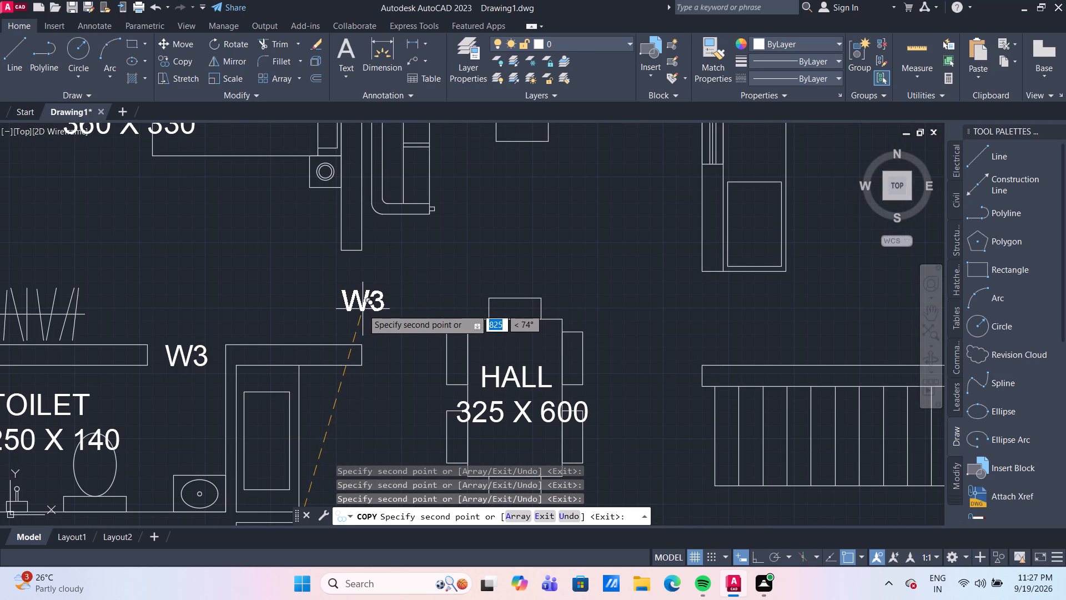
left_click(359, 309)
Place W3 copies in the opening between the kitchen and the staircase wall and in the opening in the 360 X 320 bedroom's upper wall.
scroll(380, 309, "down", 3)
scroll(455, 311, "up", 2)
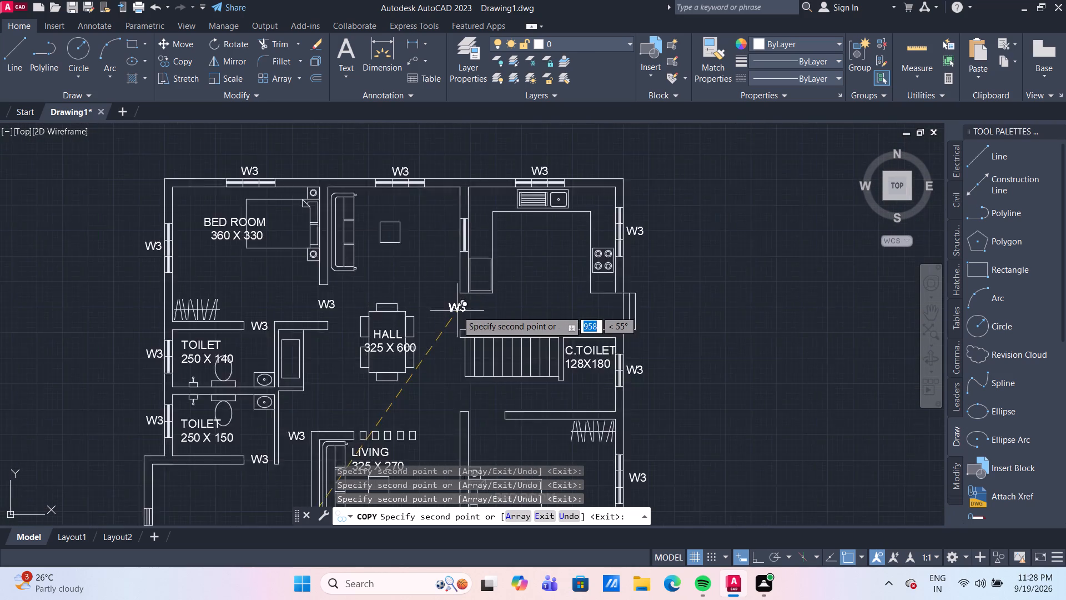
scroll(466, 314, "up", 2)
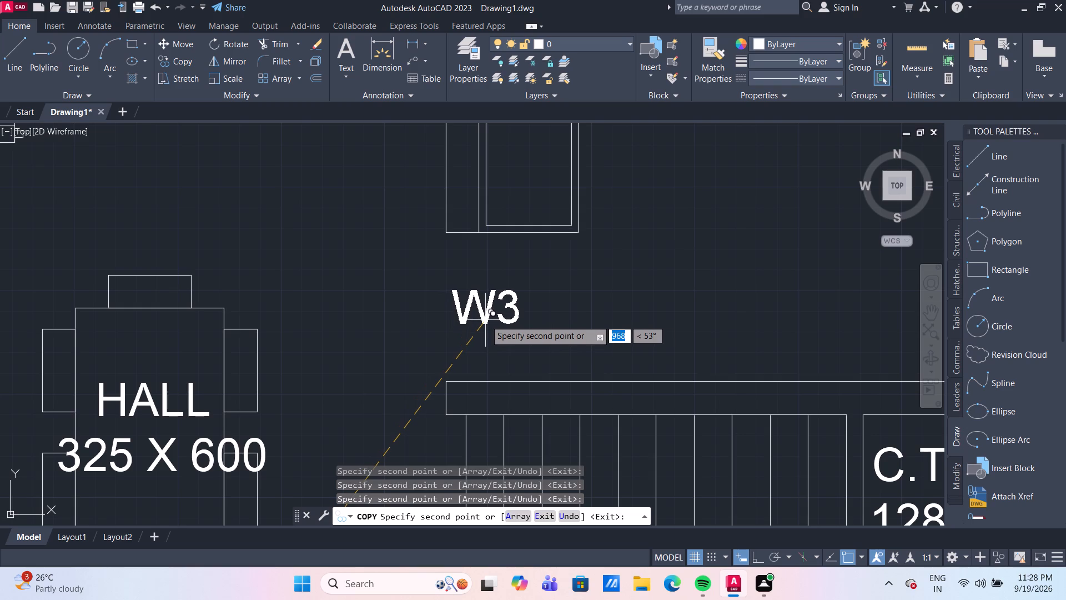
left_click(486, 319)
scroll(475, 316, "down", 4)
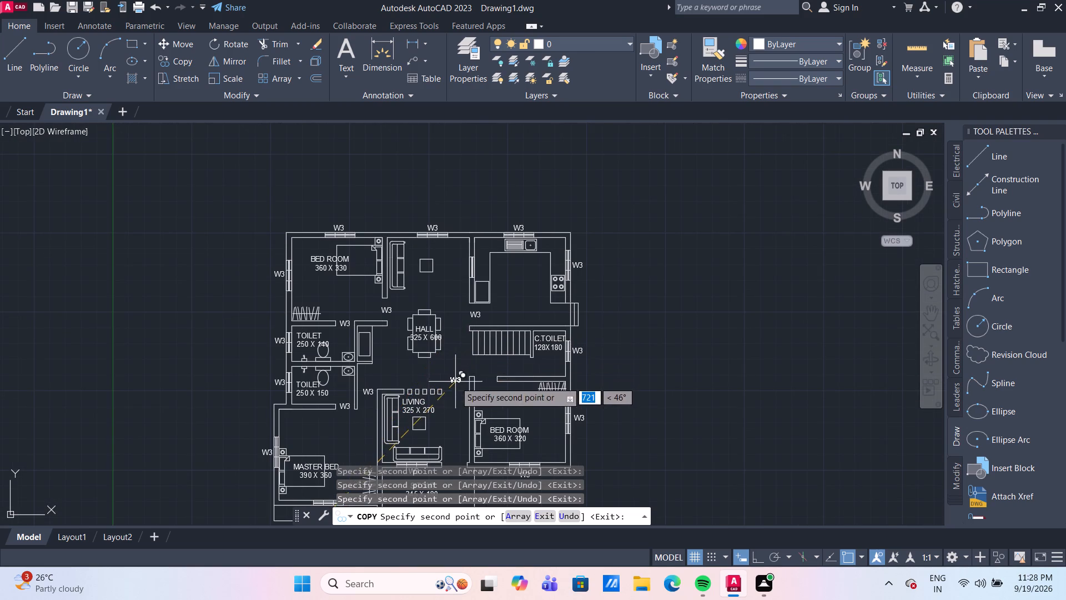
middle_click_drag(455, 382, 428, 293)
scroll(428, 293, "up", 3)
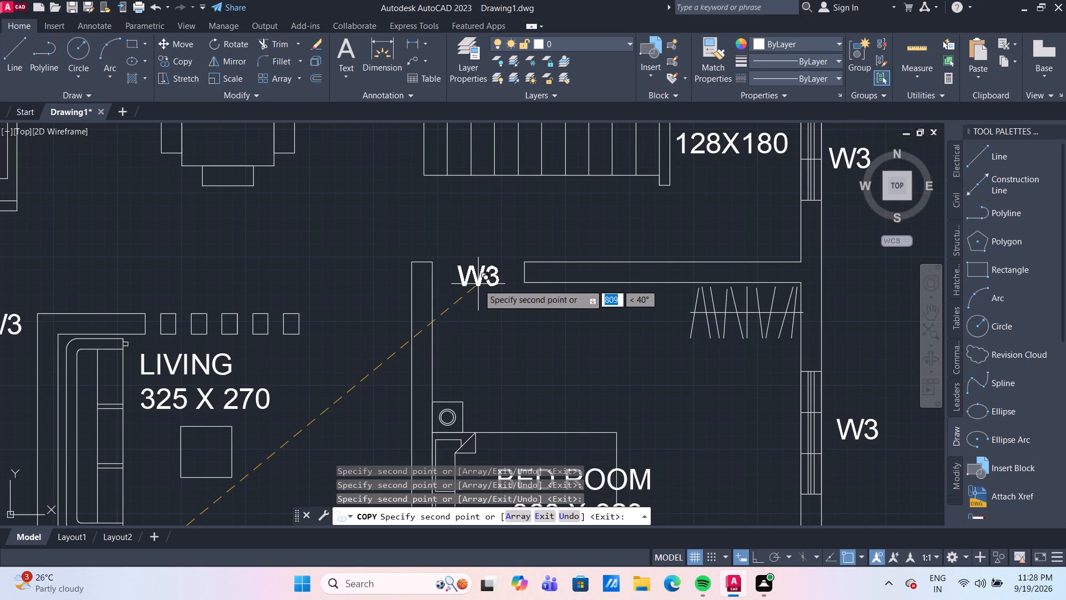
left_click(483, 284)
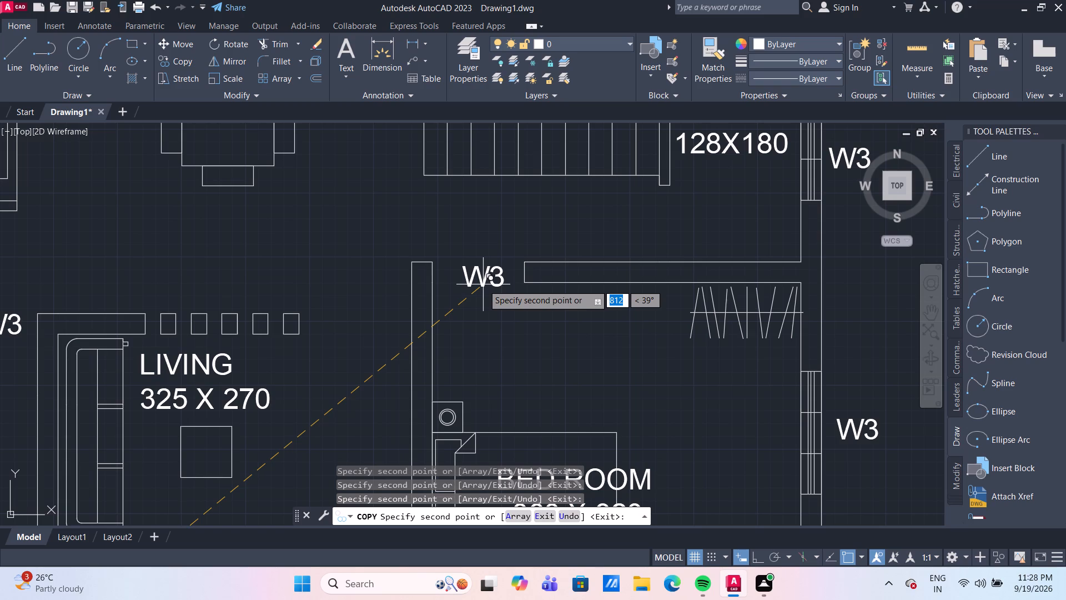
Place a W3 copy inside the small rectangle in the recess between the 250 X 140 toilet and the hall.
scroll(374, 219, "down", 2)
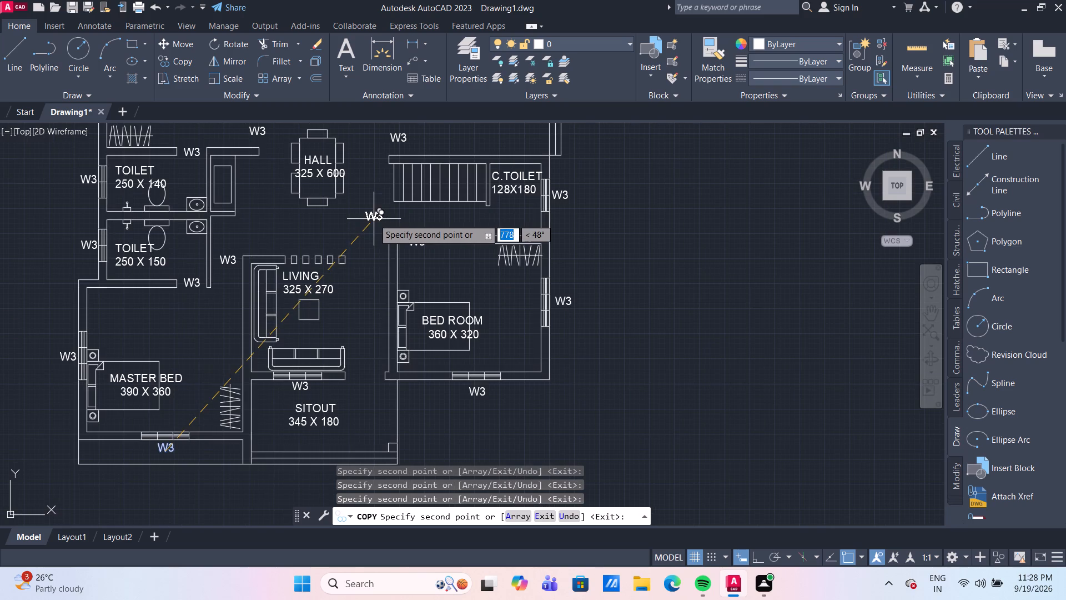
scroll(208, 209, "up", 2)
middle_click_drag(243, 188, 247, 226)
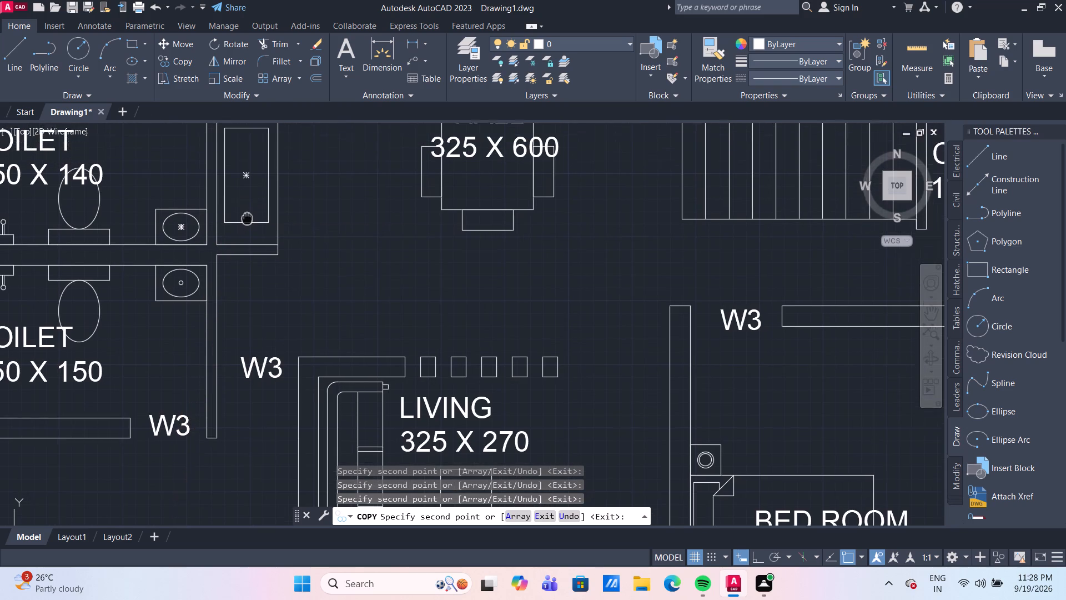
middle_click_drag(247, 226, 244, 269)
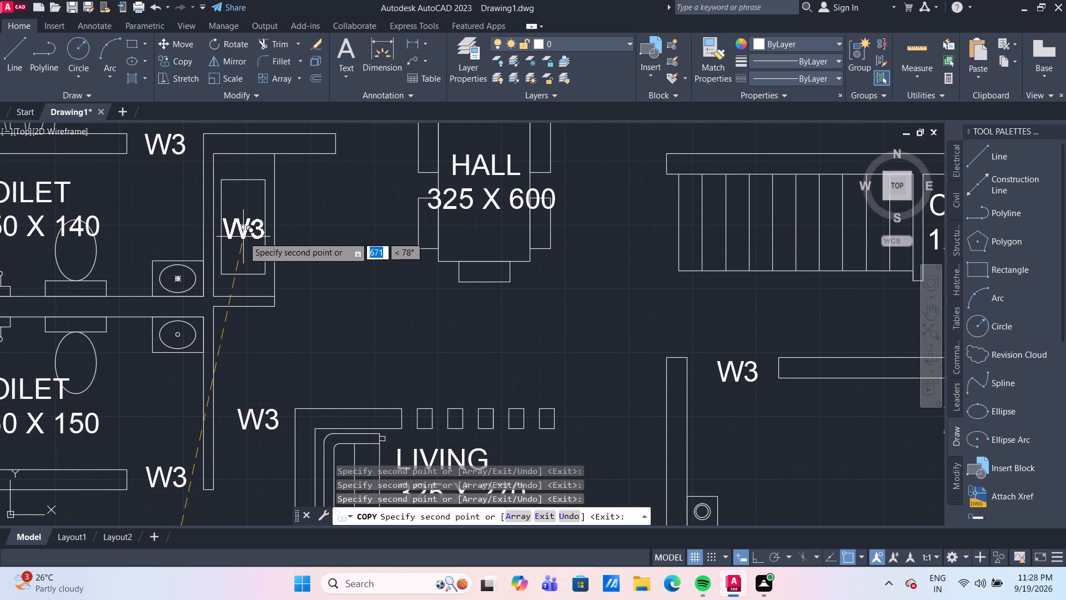
left_click(243, 237)
Place W3 copies in the opening below C.TOILET and at the outer wall projection between the kitchen and C.TOILET, and finish copying.
scroll(368, 258, "down", 2)
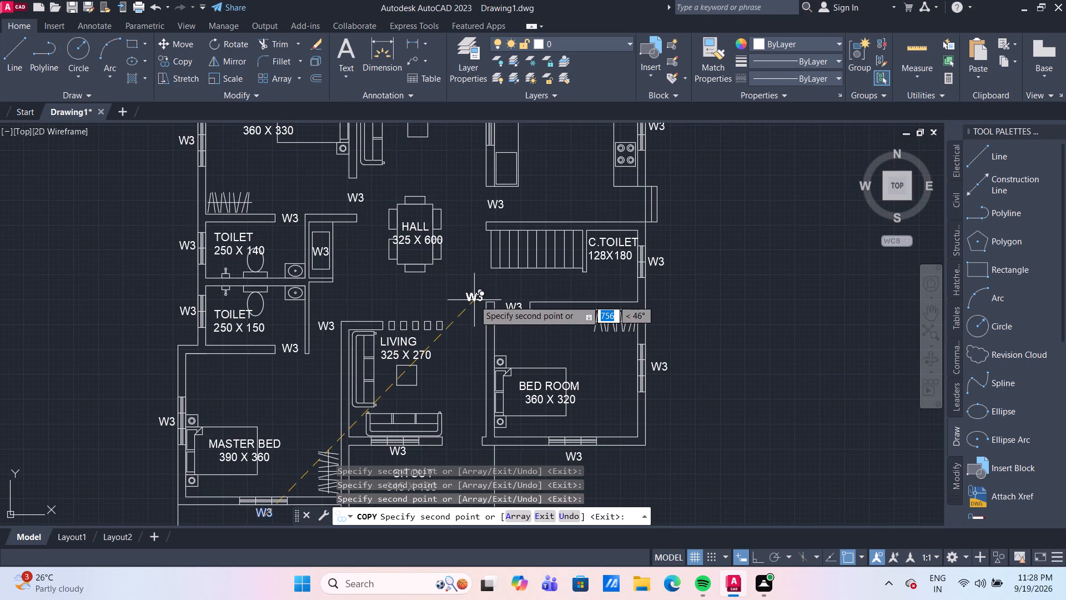
middle_click_drag(471, 263, 428, 319)
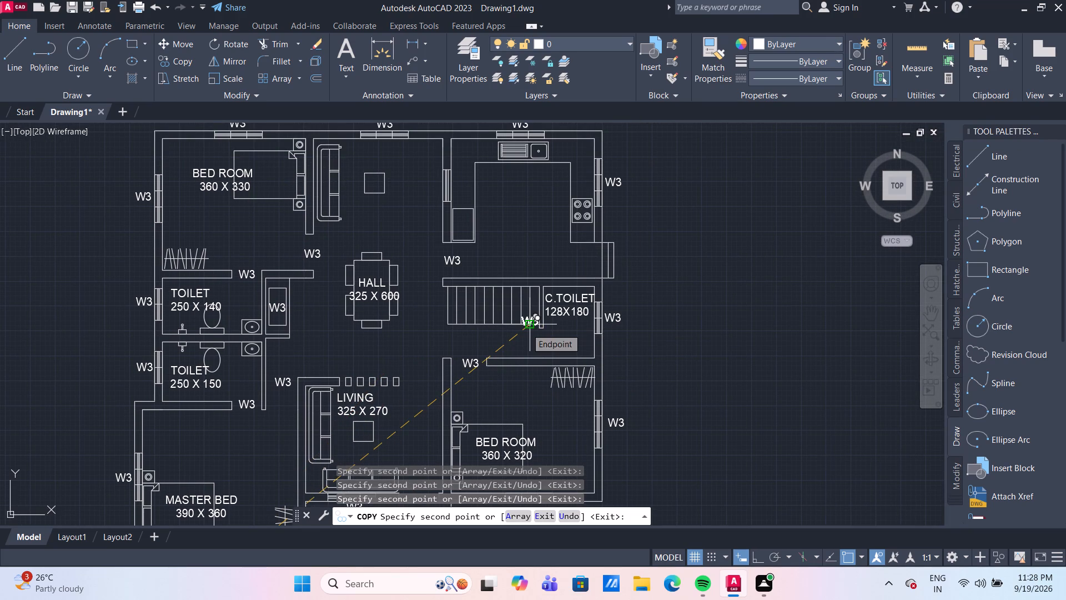
scroll(551, 331, "up", 1)
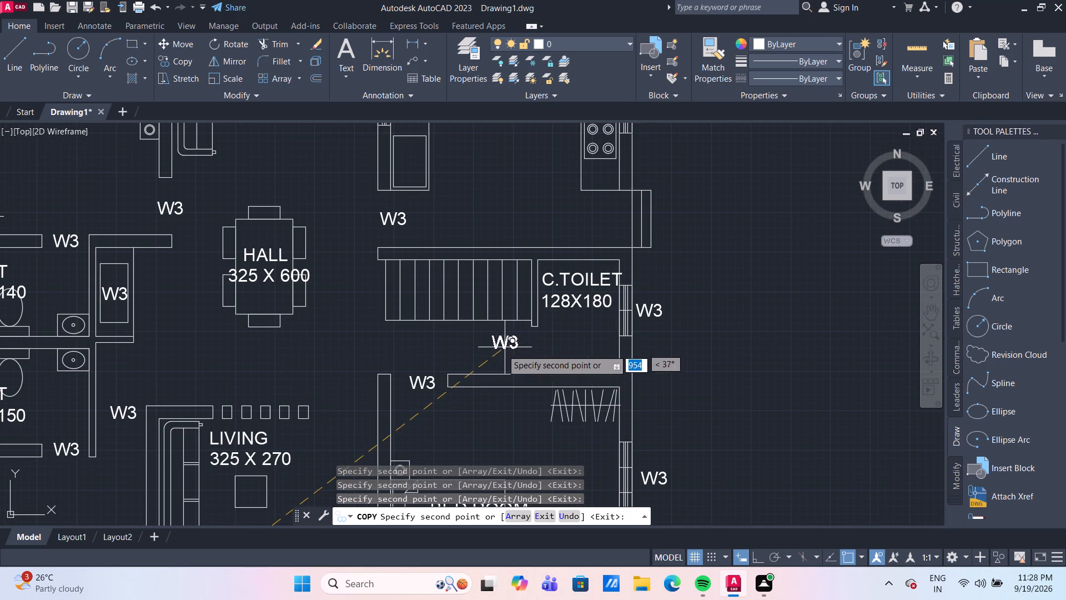
scroll(542, 357, "up", 2)
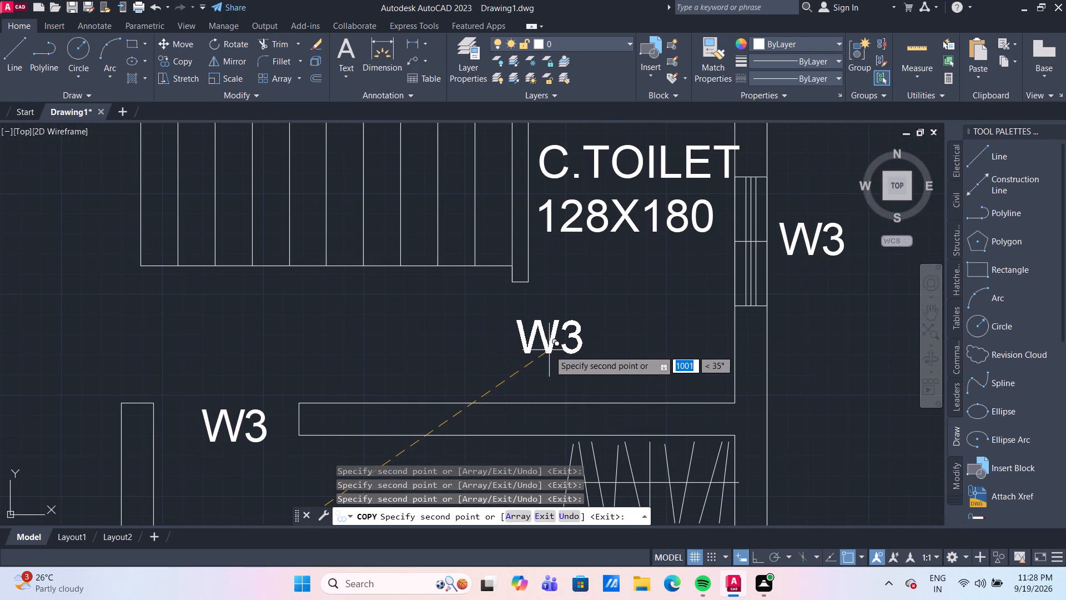
left_click(546, 356)
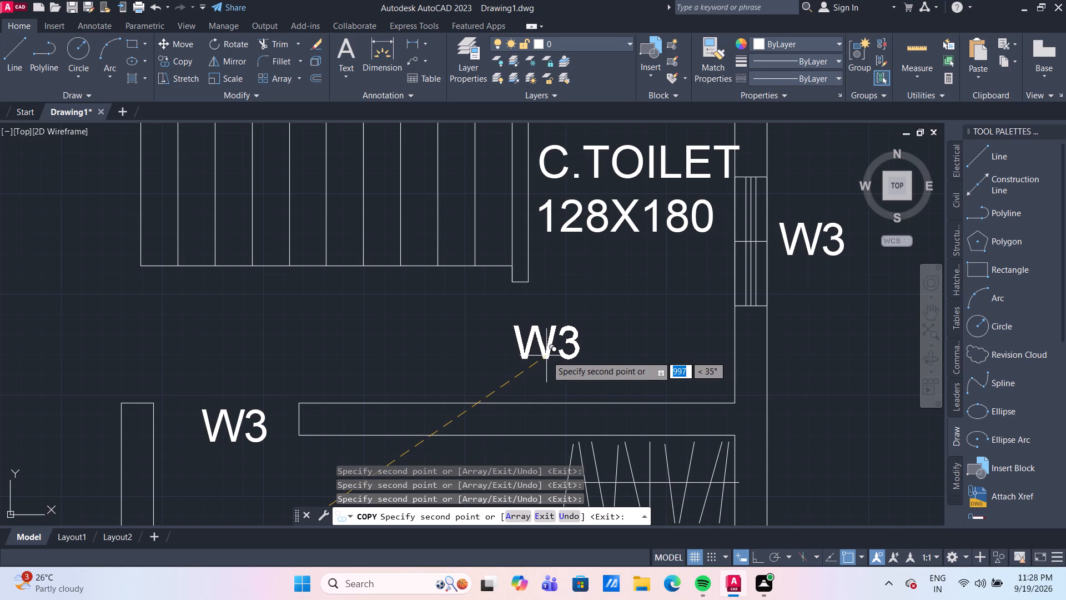
scroll(530, 326, "down", 3)
scroll(586, 247, "up", 3)
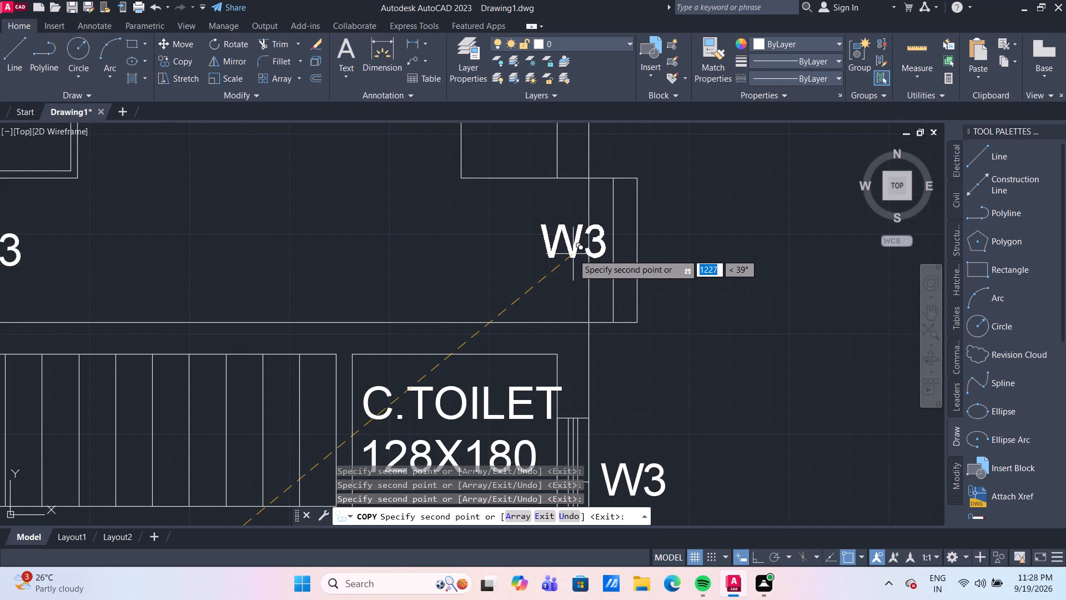
left_click(573, 254)
key("Escape")
Change the label below the window between the living room and the sitout to FW3.
scroll(573, 254, "down", 3)
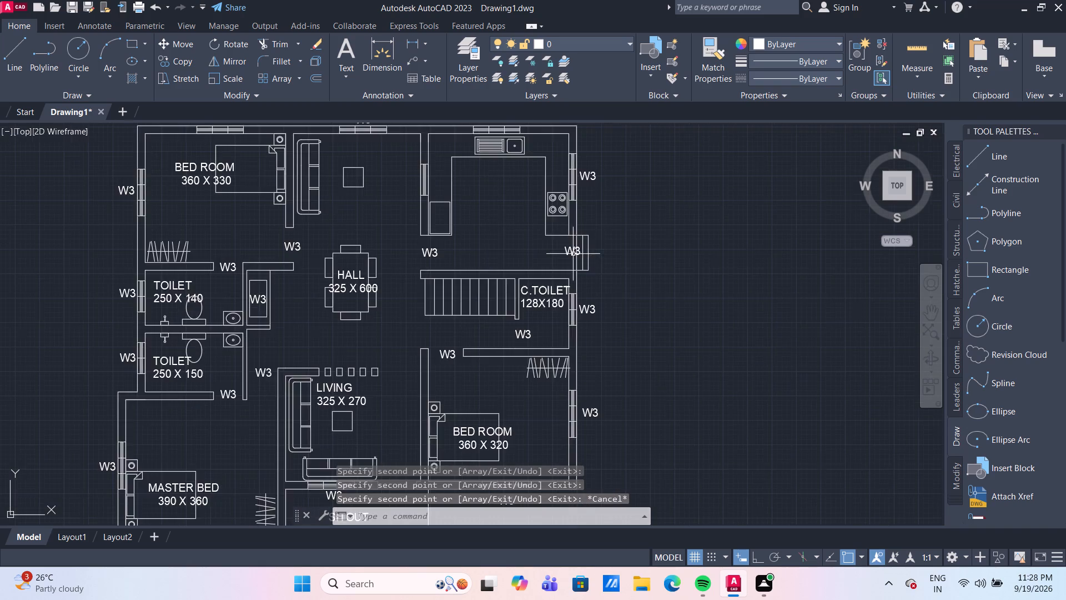
scroll(577, 284, "down", 2)
middle_click_drag(569, 236, 556, 205)
scroll(481, 314, "up", 2)
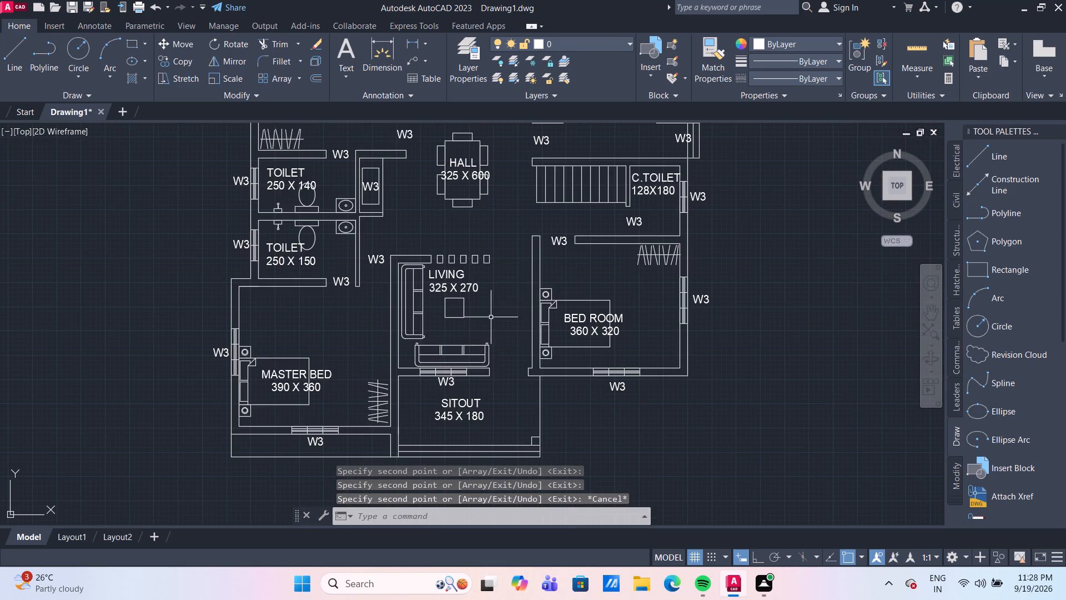
middle_click_drag(493, 336, 485, 267)
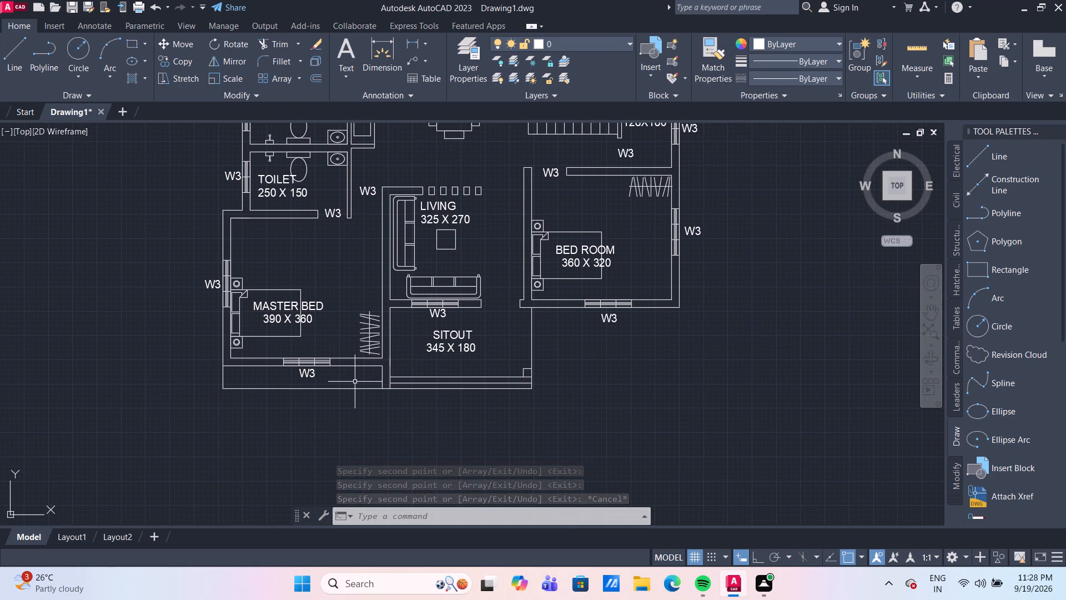
scroll(400, 356, "up", 1)
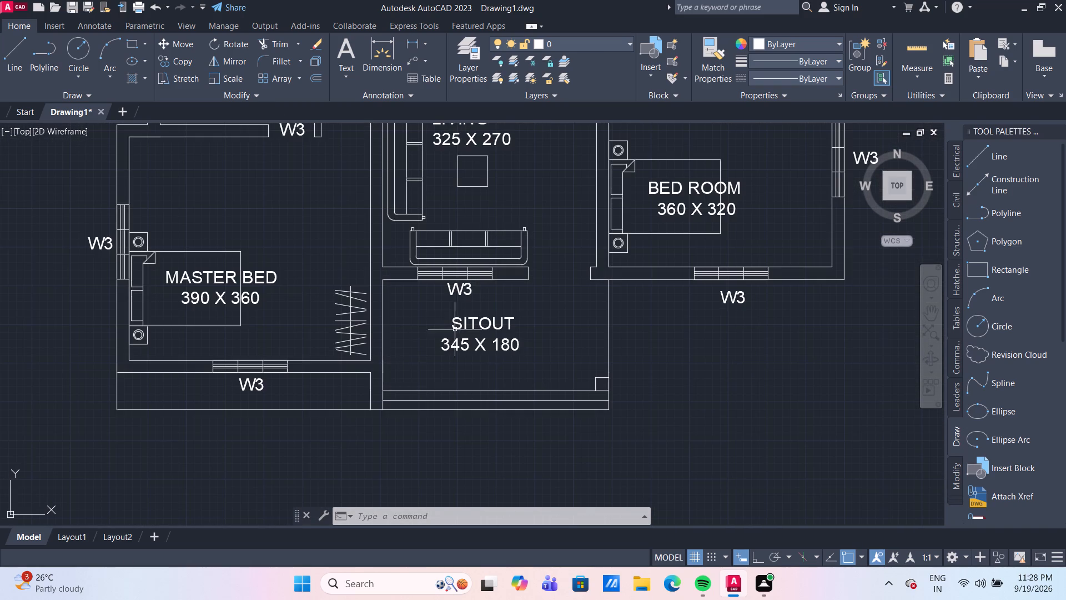
double_click(451, 292)
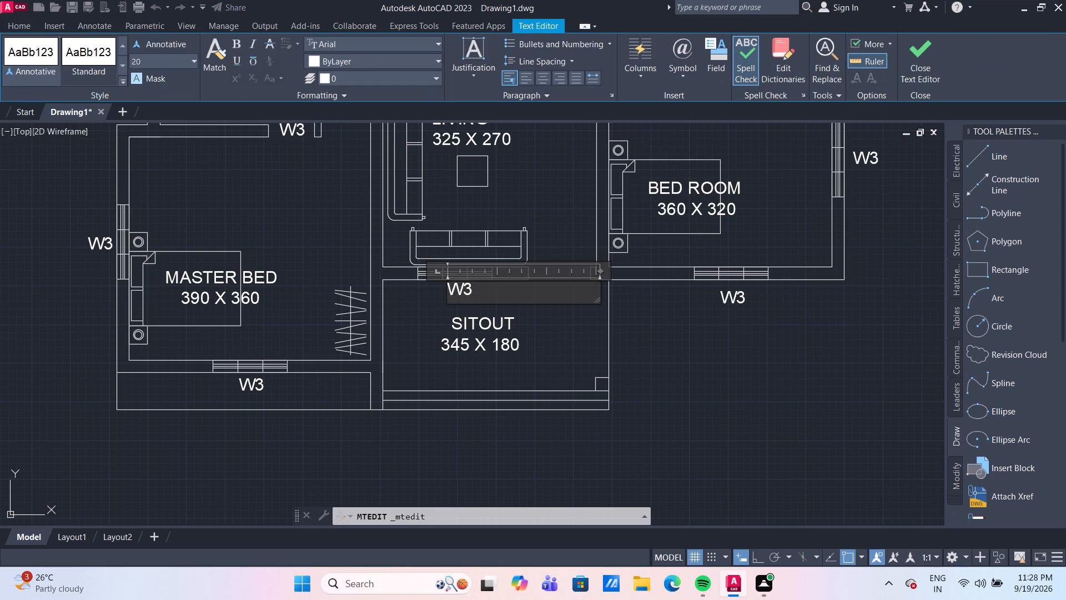
key("f")
left_click(713, 338)
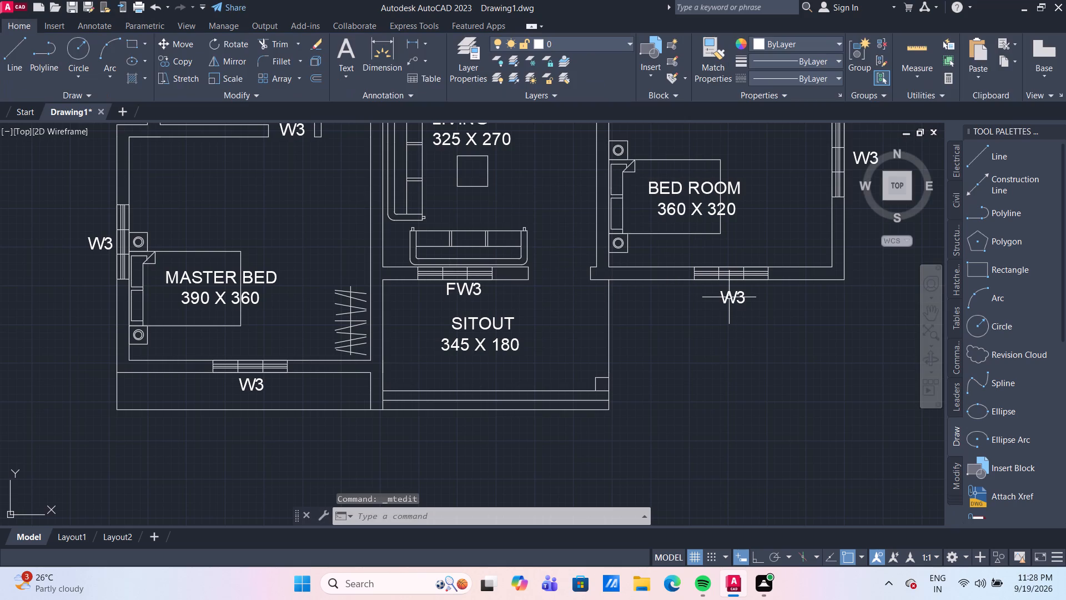
Copy the W3 label below the 360 X 320 bedroom's window into the entrance opening between the living room and the sitout.
left_click_drag(729, 297, 725, 304)
type("CO")
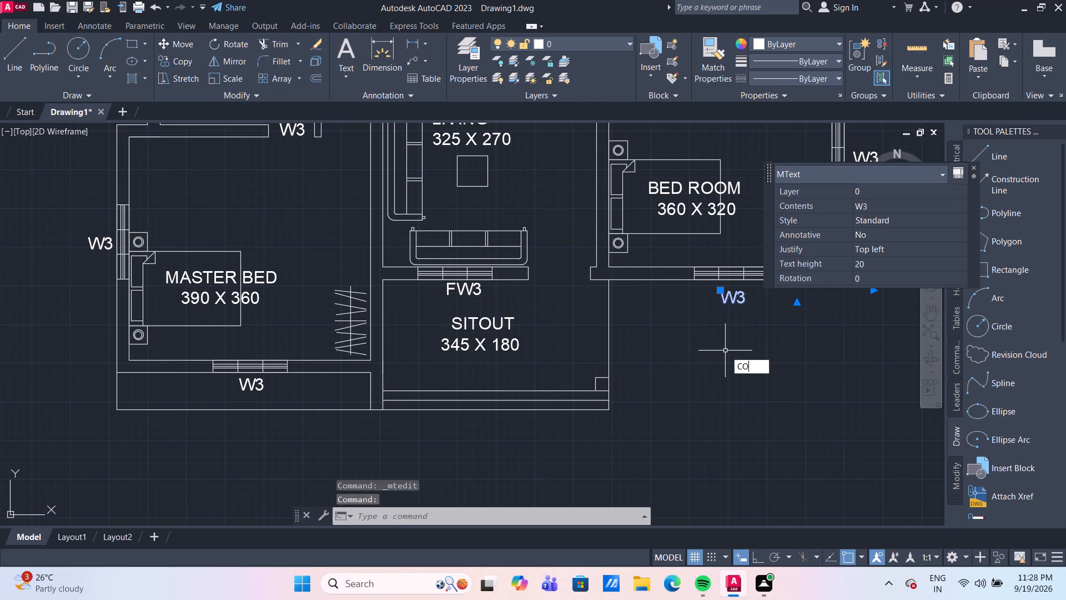
key("Return")
left_click(729, 297)
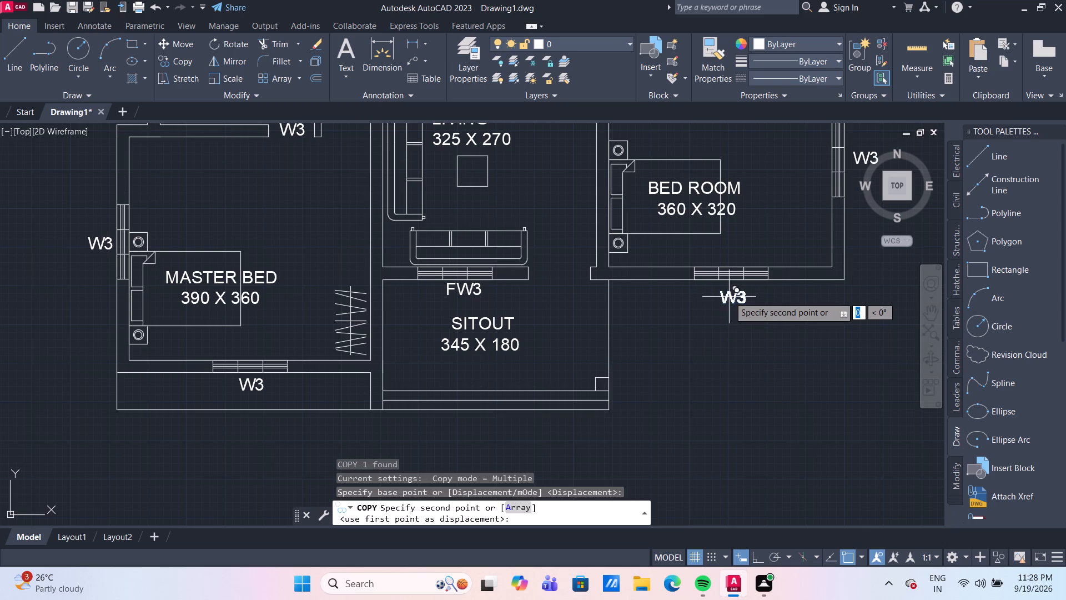
scroll(514, 263, "up", 1)
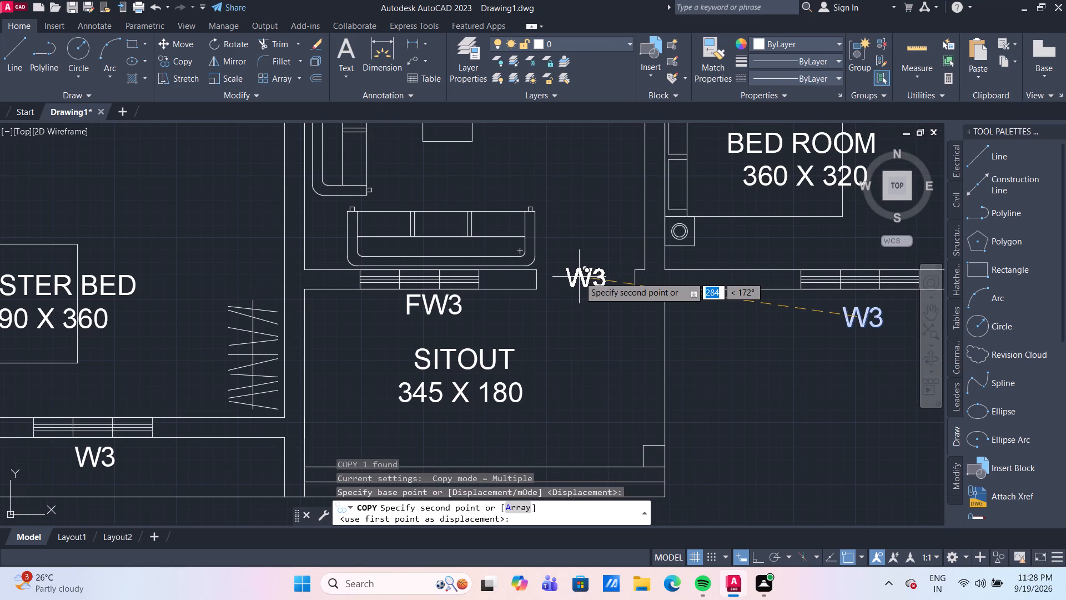
left_click(580, 277)
key("Escape")
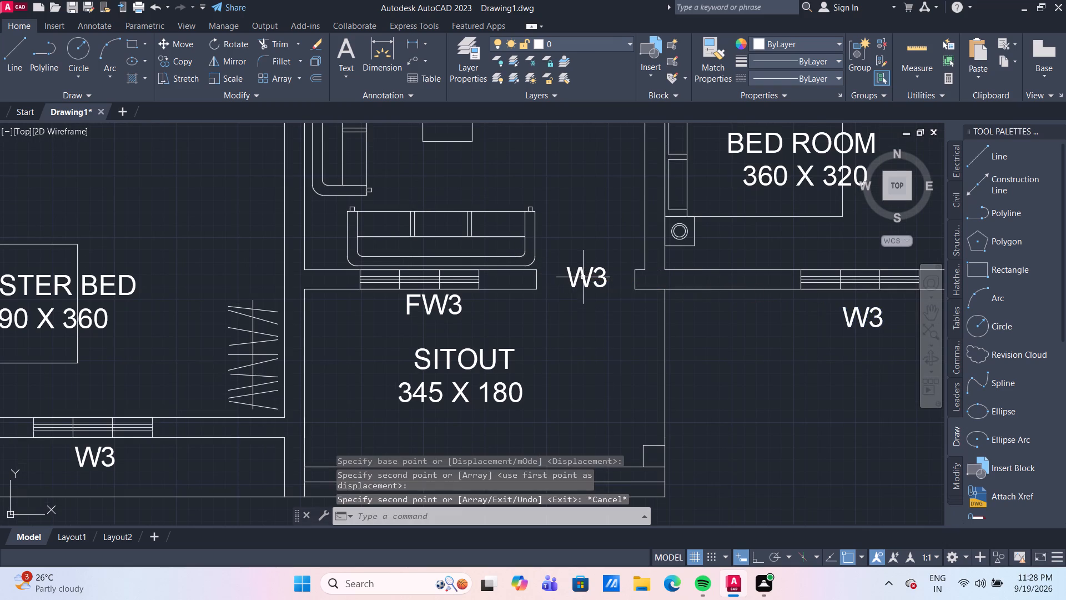
Change the label in the entrance opening between the living room and the sitout to DD.
double_click(593, 280)
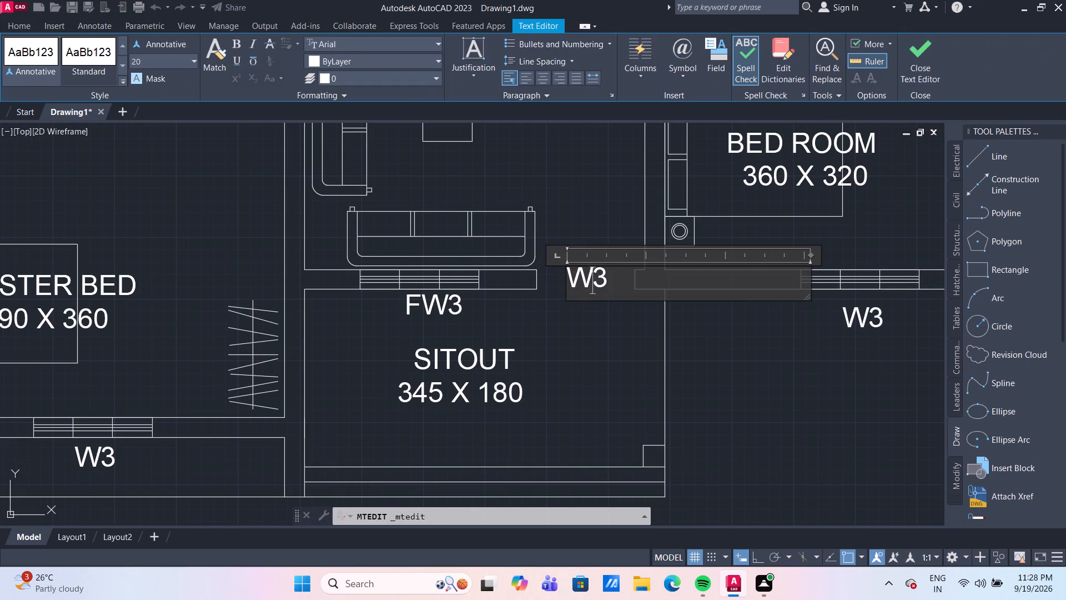
key("Right")
key("BackSpace")
key("BackSpace")
key("BackSpace")
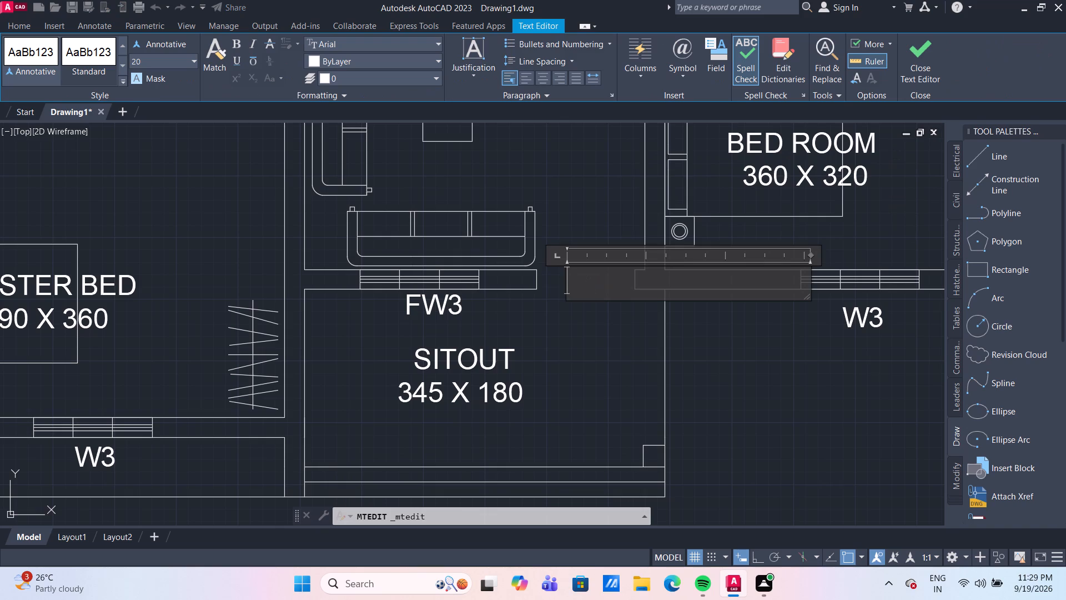
type("DD")
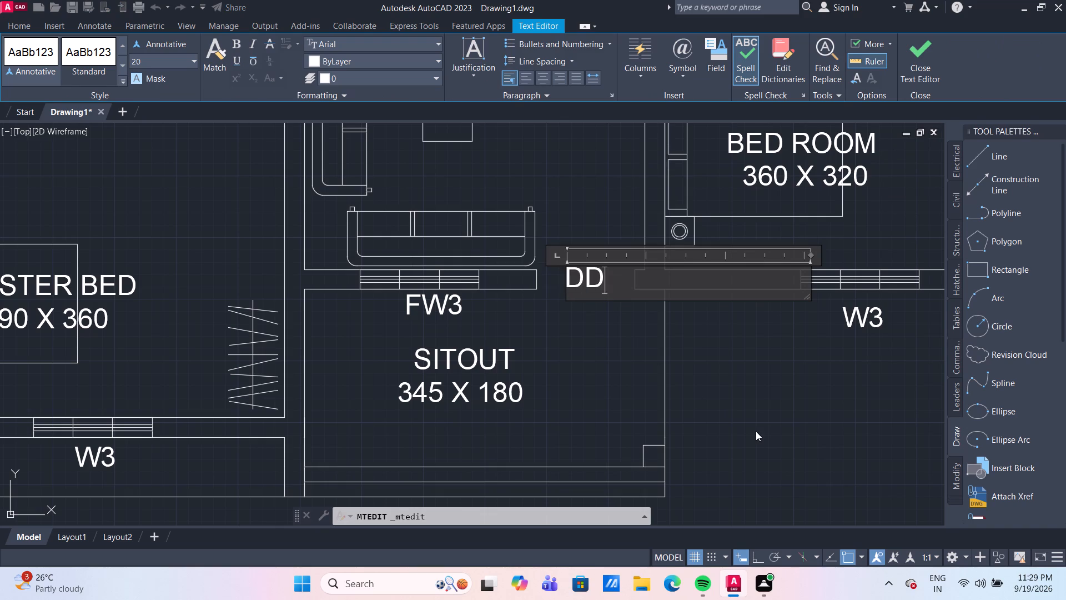
left_click(803, 426)
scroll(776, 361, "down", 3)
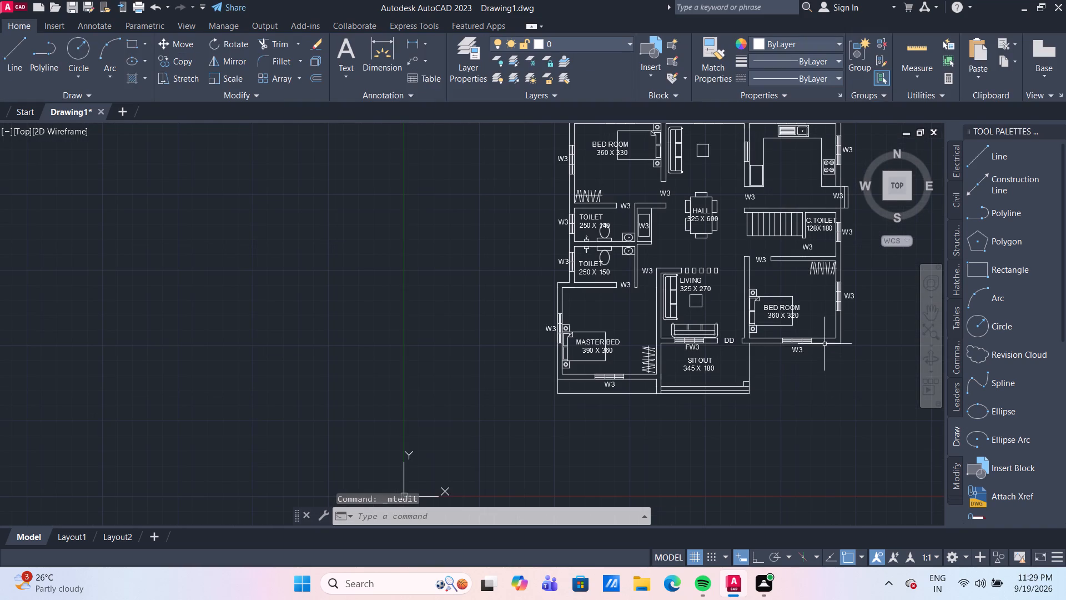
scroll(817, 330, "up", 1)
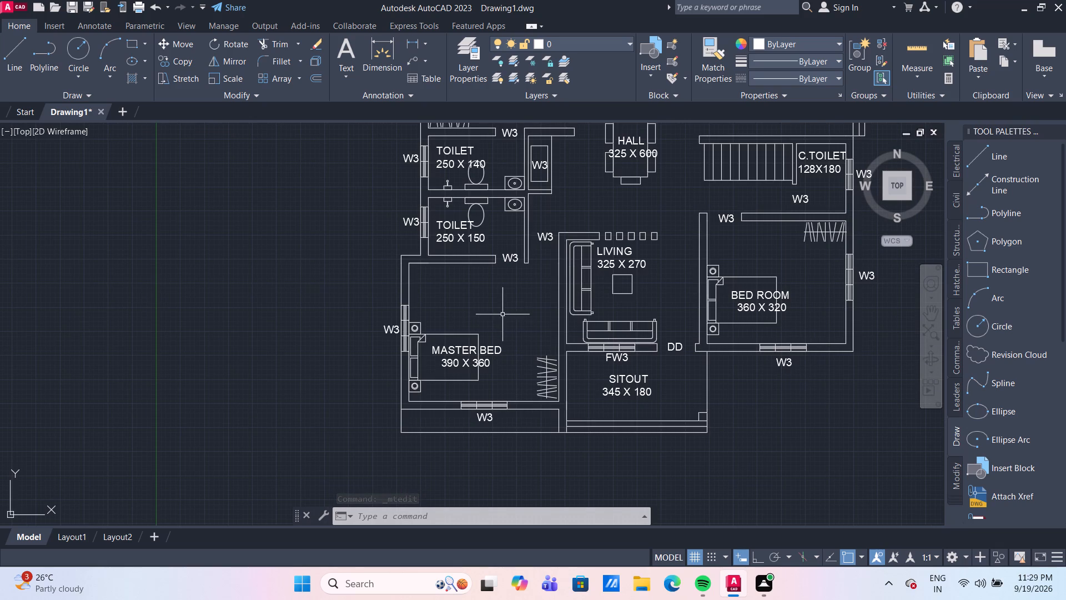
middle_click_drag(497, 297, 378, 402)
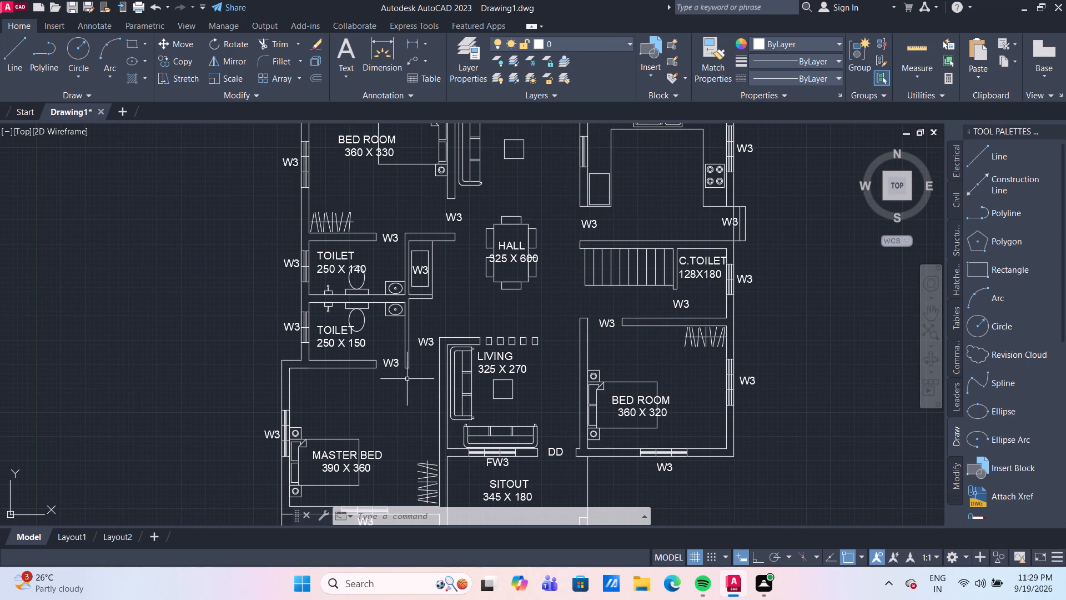
Change the label beside the C.TOILET's outer wall window to V2.
scroll(250, 362, "up", 1)
scroll(415, 406, "down", 1)
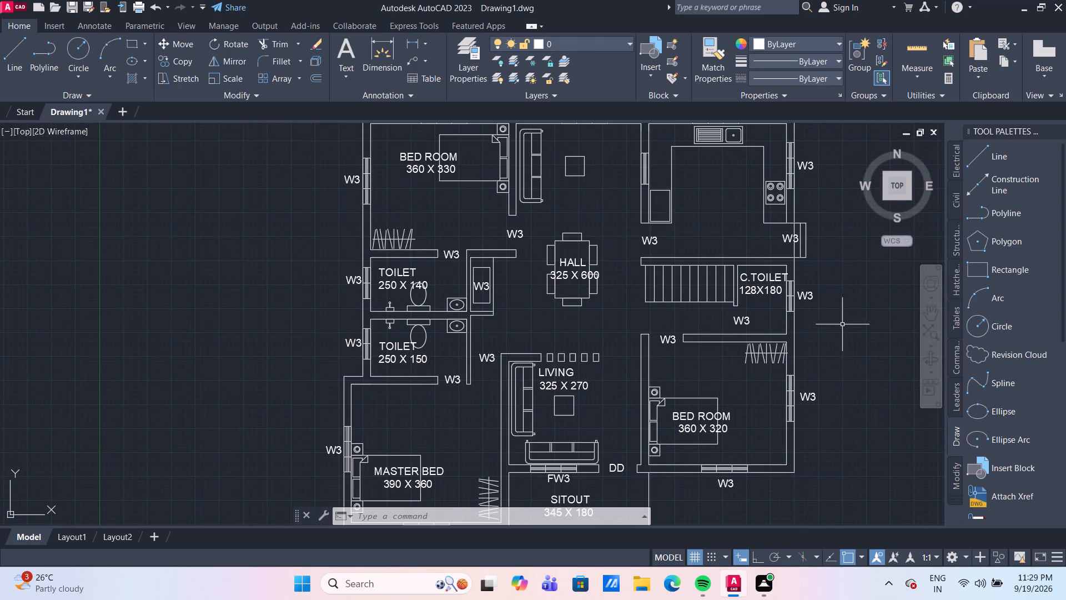
double_click(812, 296)
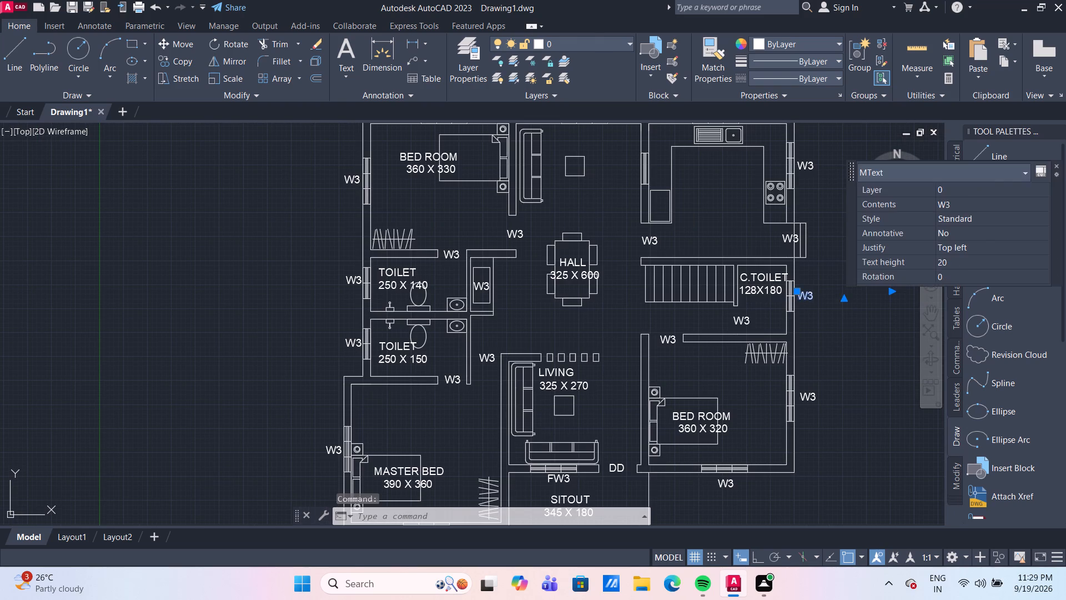
key("BackSpace")
key("BackSpace")
key("BackSpace")
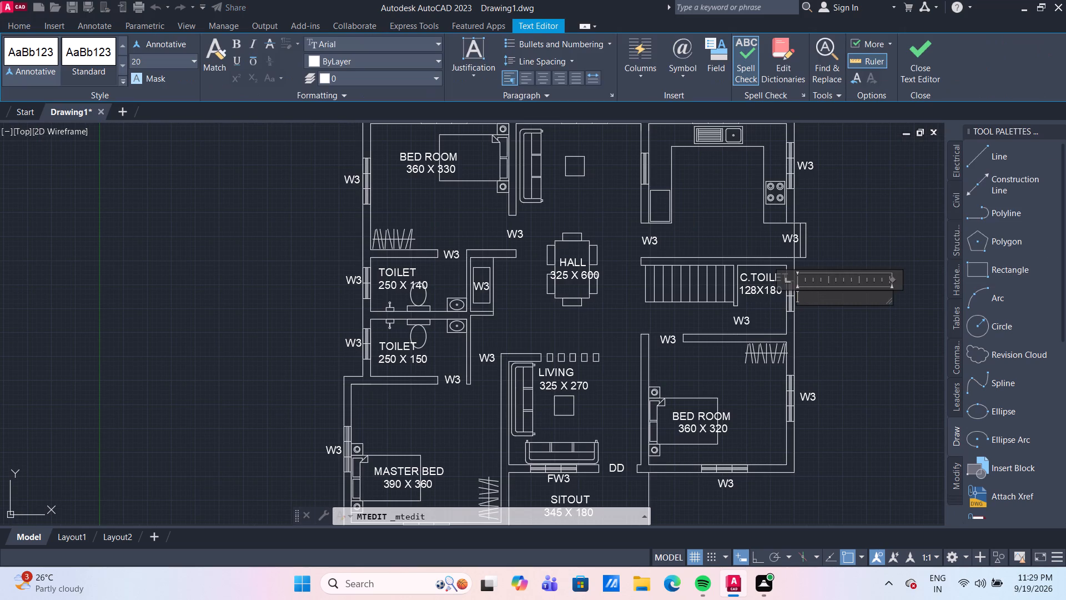
type("V2")
left_click(552, 333)
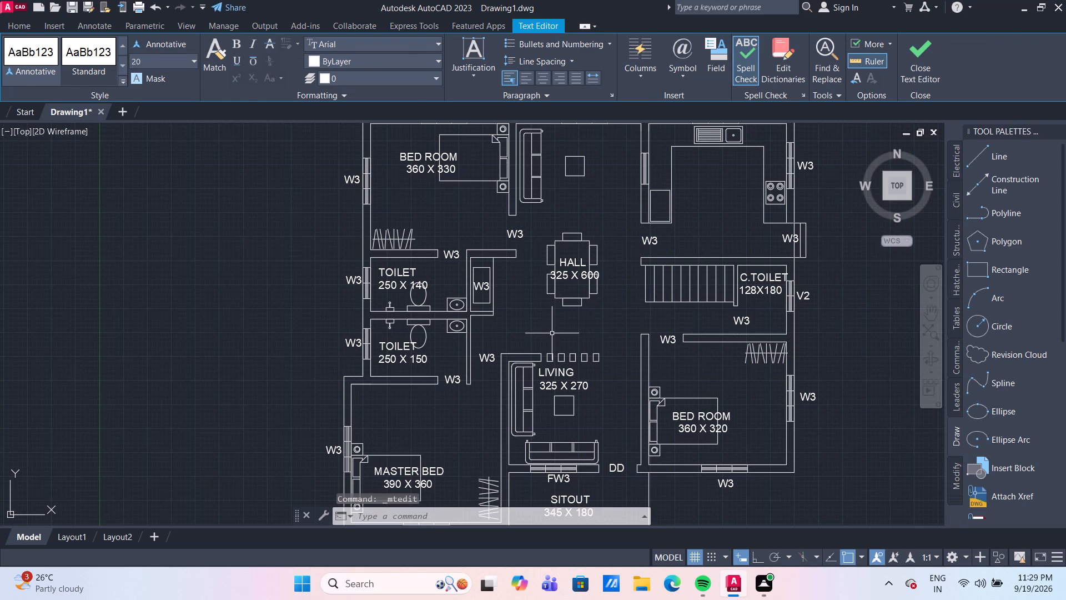
Change the label in the opening below C.TOILET to D2.
double_click(743, 323)
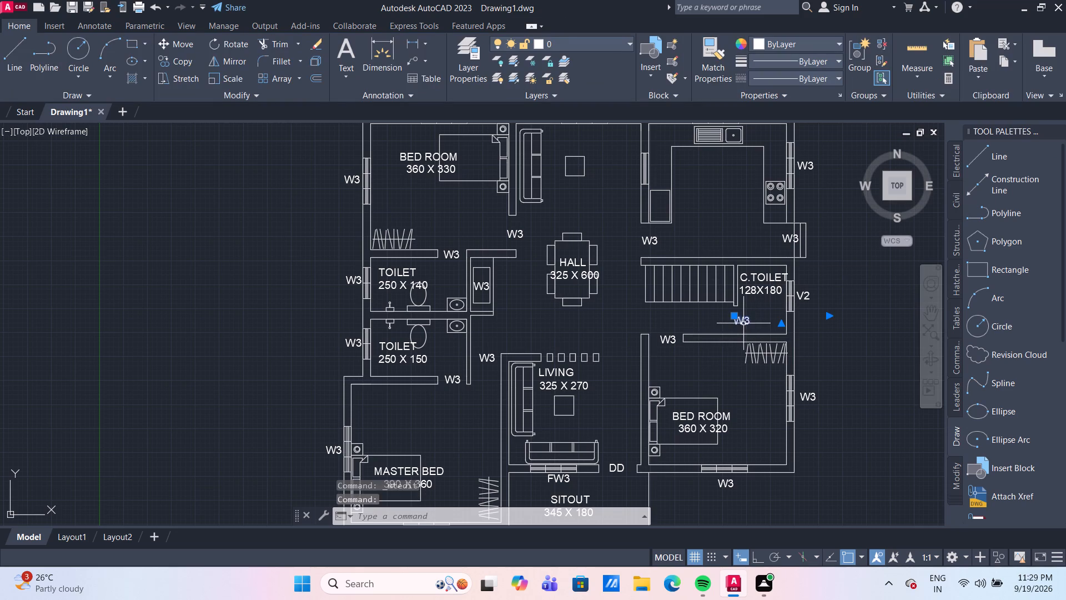
key("Right")
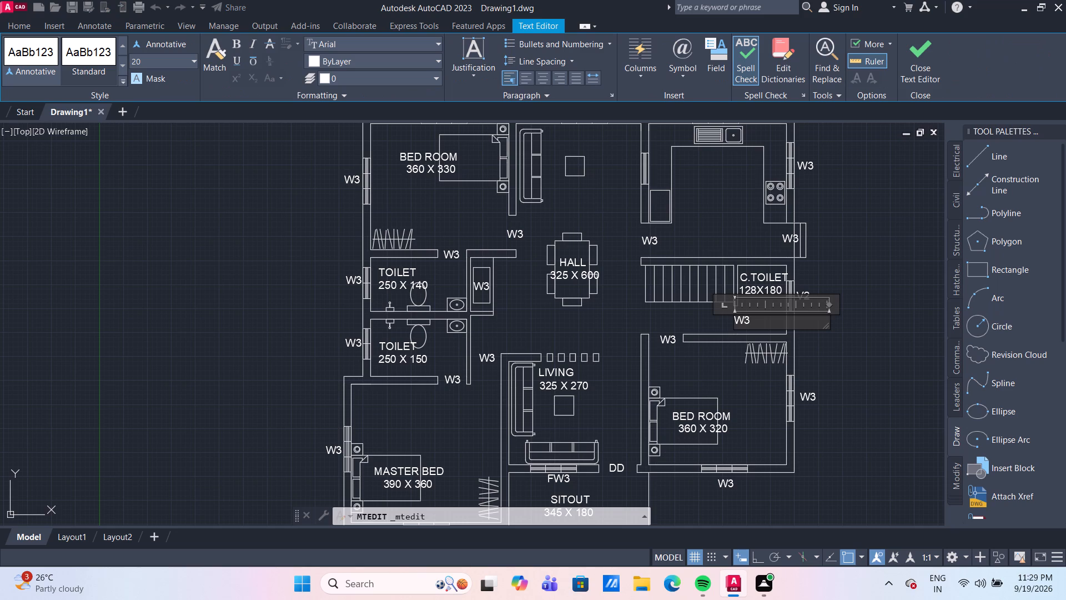
key("BackSpace")
key("BackSpace")
key("d")
key("2")
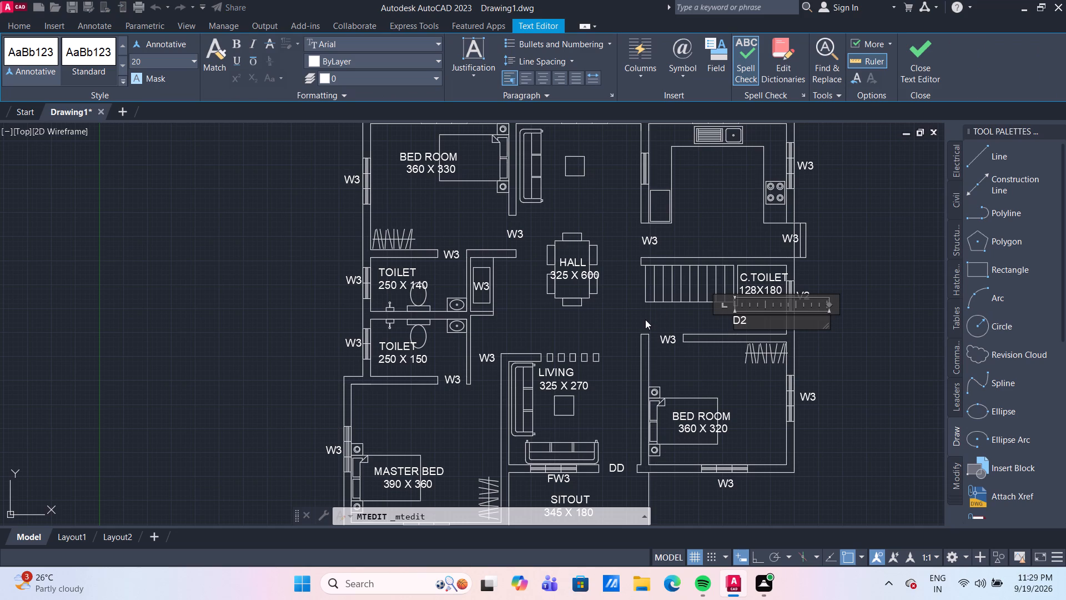
left_click(645, 319)
Change the label in the door opening of the 360 X 320 bedroom to D1.
double_click(672, 341)
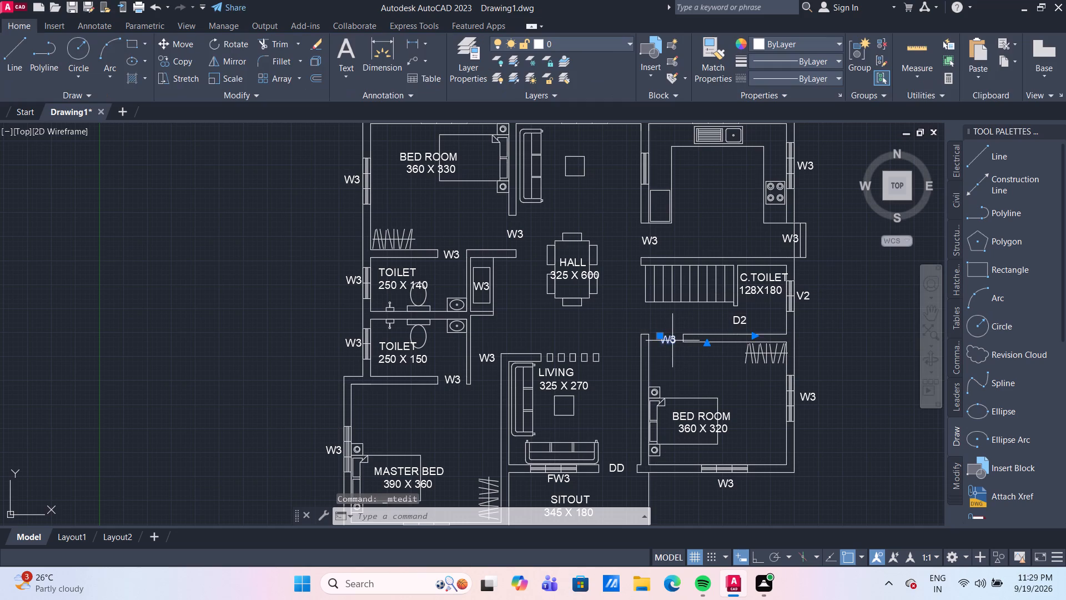
key("Right")
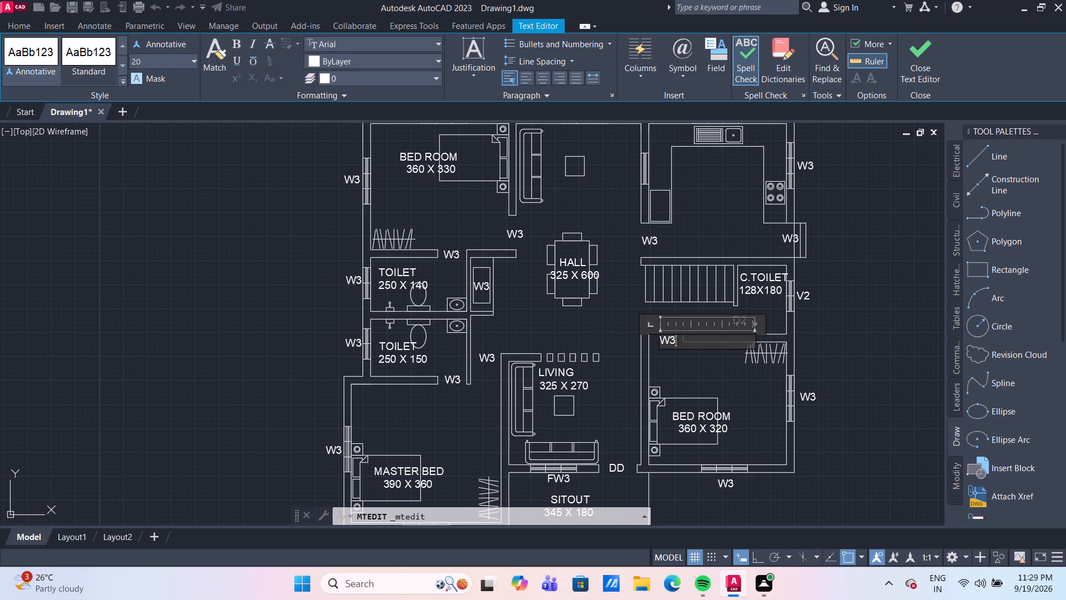
key("BackSpace")
key("BackSpace")
type("D1")
left_click(551, 325)
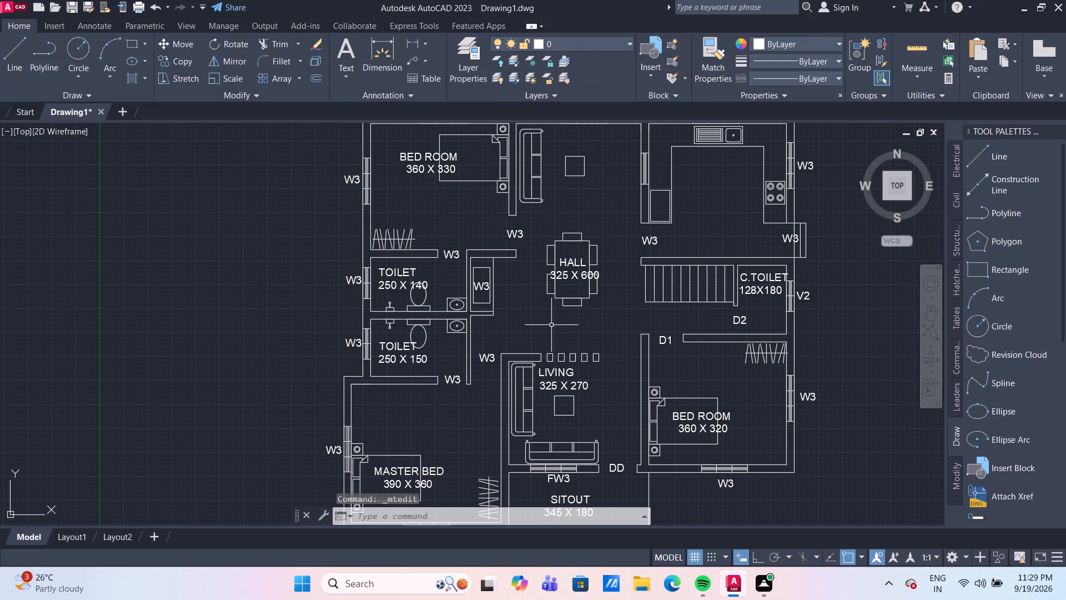
Change the label in the door opening between the 250 X 150 toilet and the master bedroom to D2.
scroll(485, 384, "up", 2)
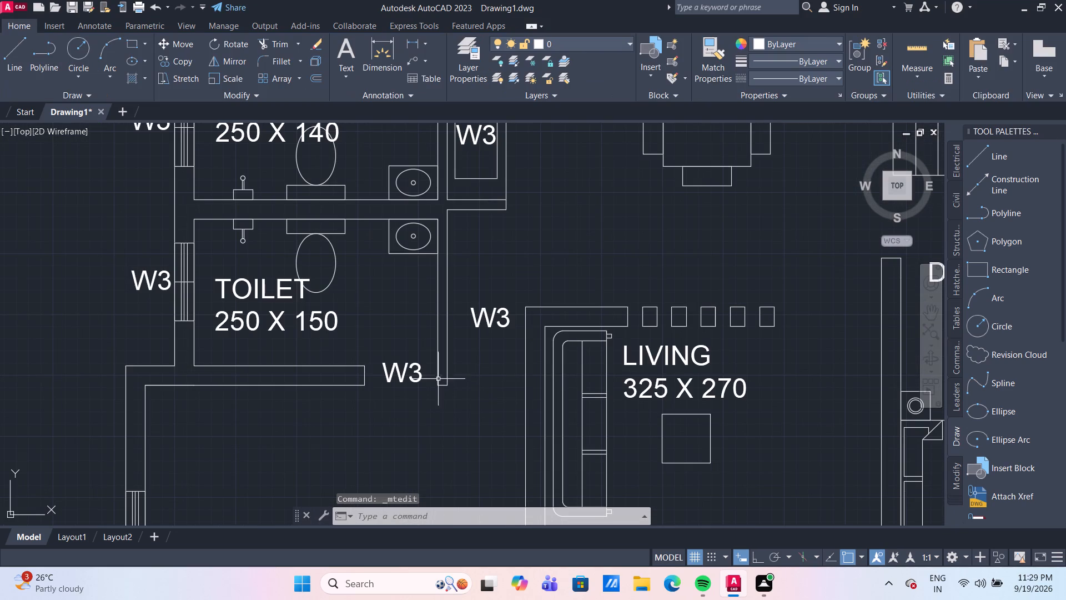
double_click(418, 376)
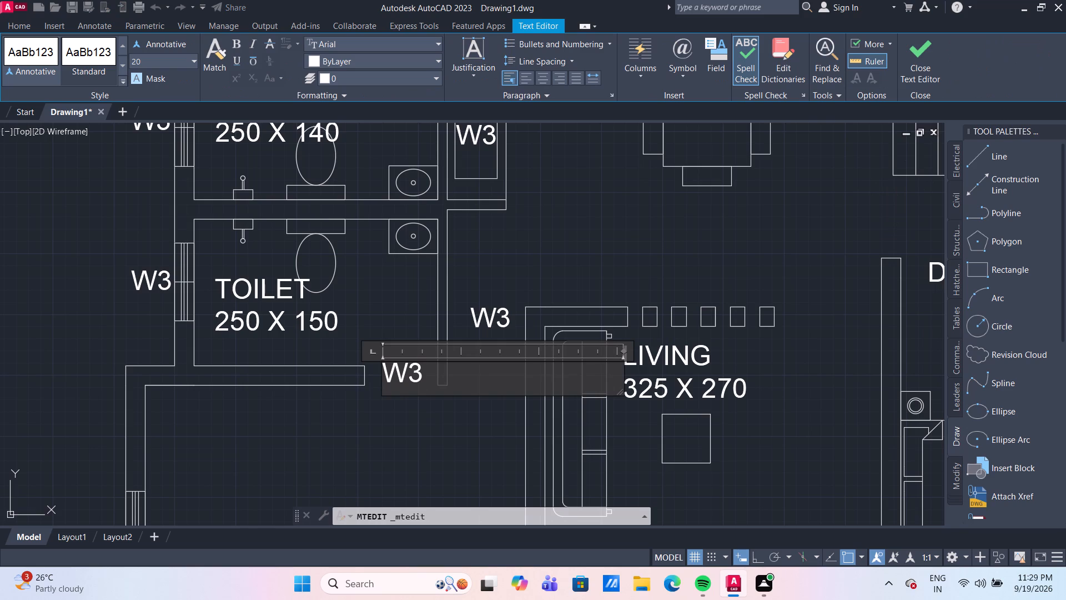
key("BackSpace")
key("BackSpace")
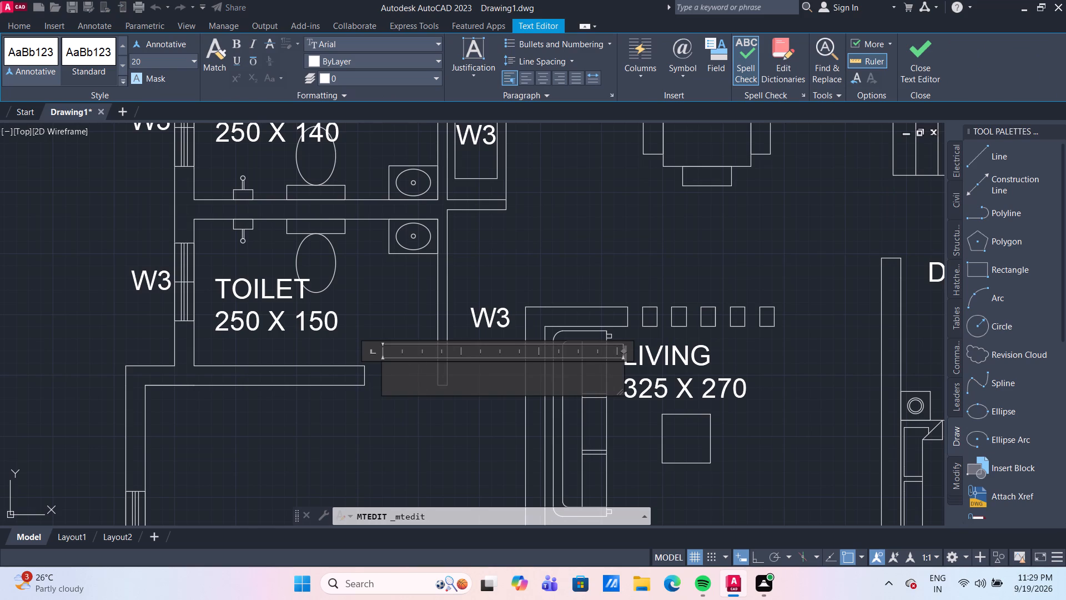
type("D2")
triple_click(505, 322)
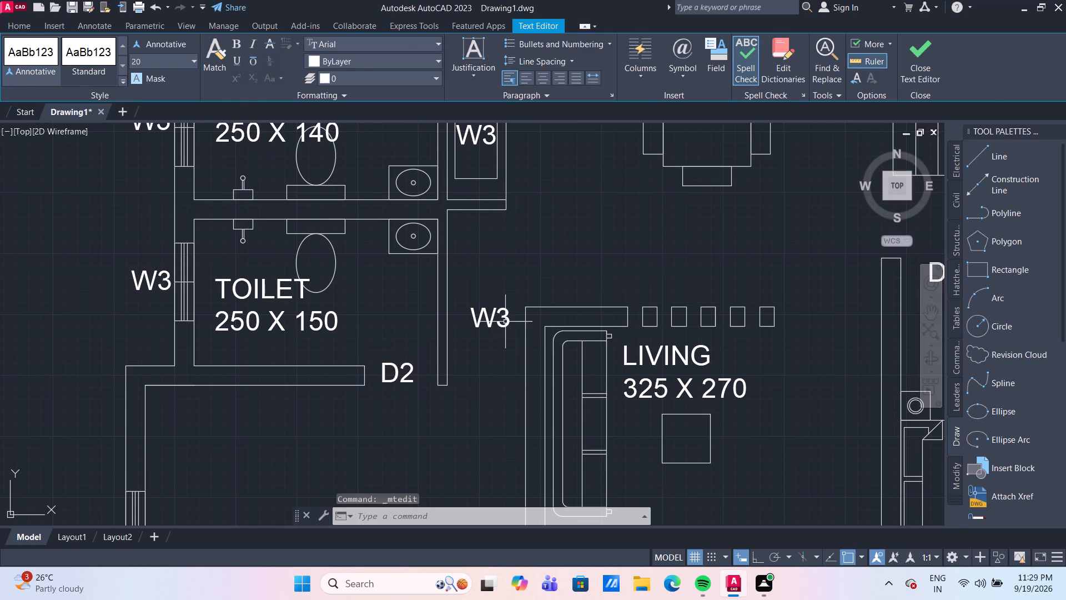
Change the label in the master bedroom's entrance opening, beside the living room wall, to D1.
left_click(505, 322)
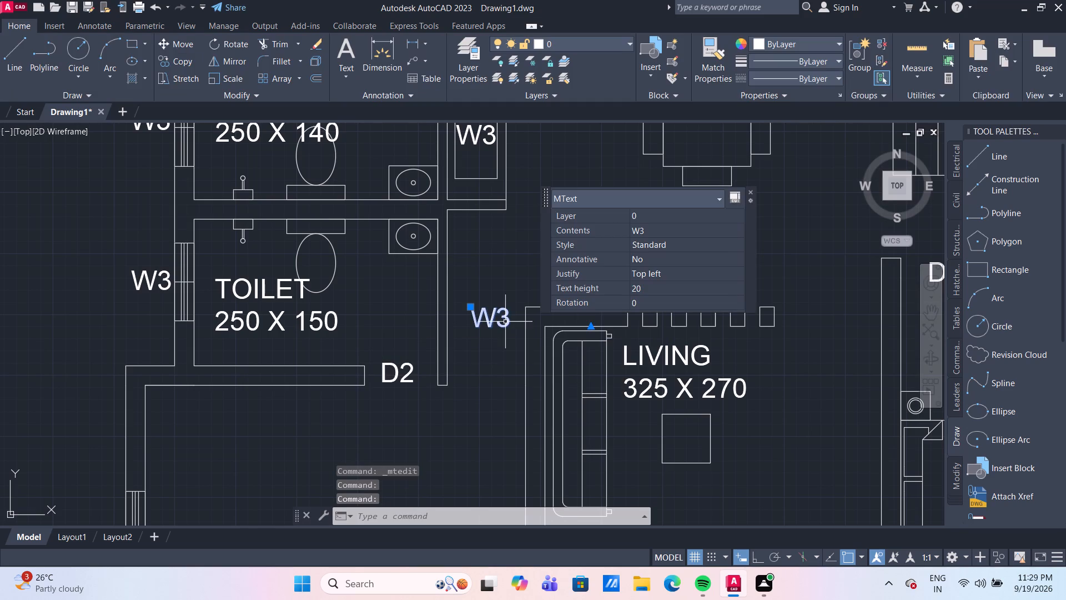
double_click(506, 322)
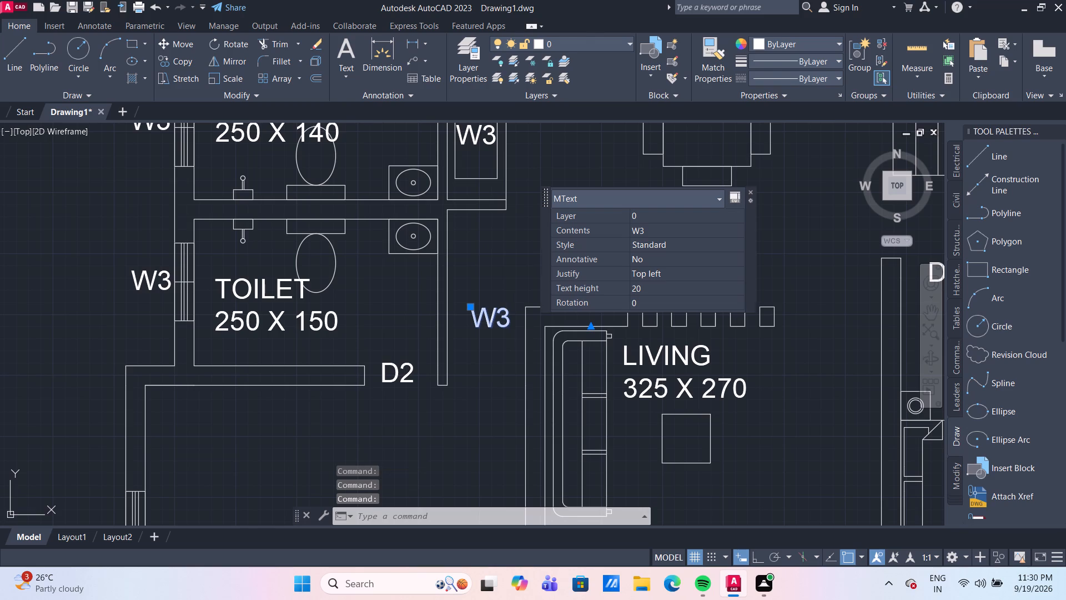
key("BackSpace")
key("BackSpace")
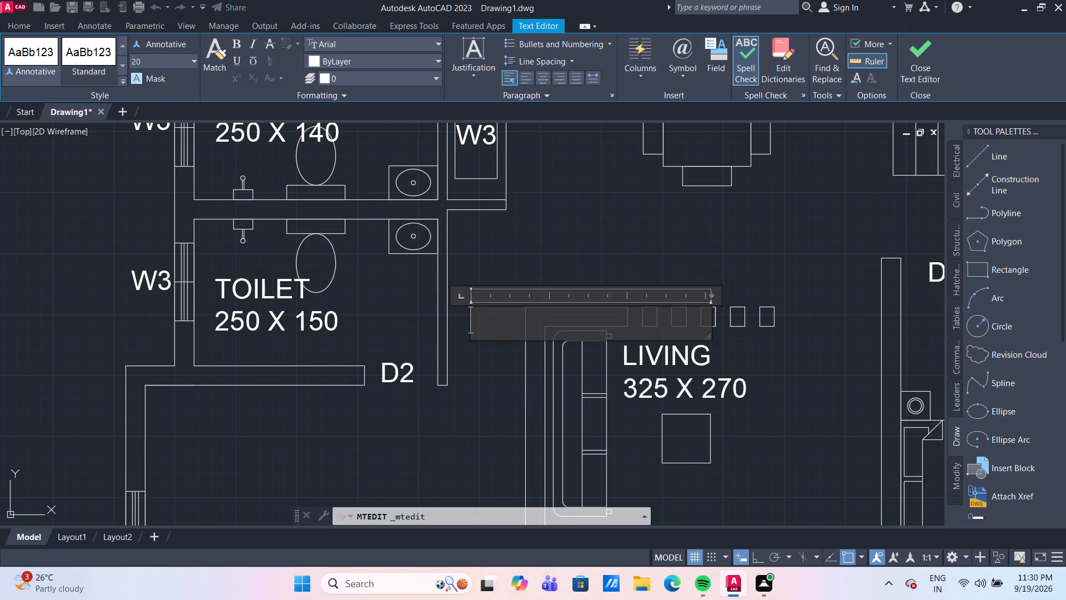
key("d")
key("1")
left_click(520, 243)
Change the label in the door opening between the 250 X 140 toilet and the 360 X 330 bedroom to D2.
scroll(536, 218, "down", 2)
middle_click_drag(536, 218, 532, 311)
scroll(489, 263, "up", 3)
double_click(476, 203)
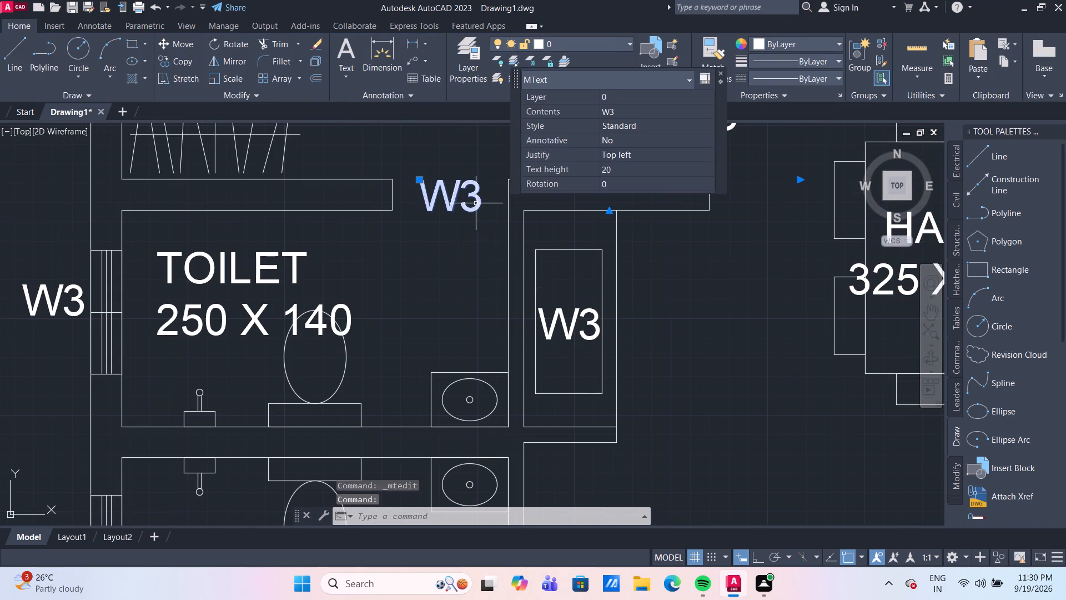
key("BackSpace")
key("BackSpace")
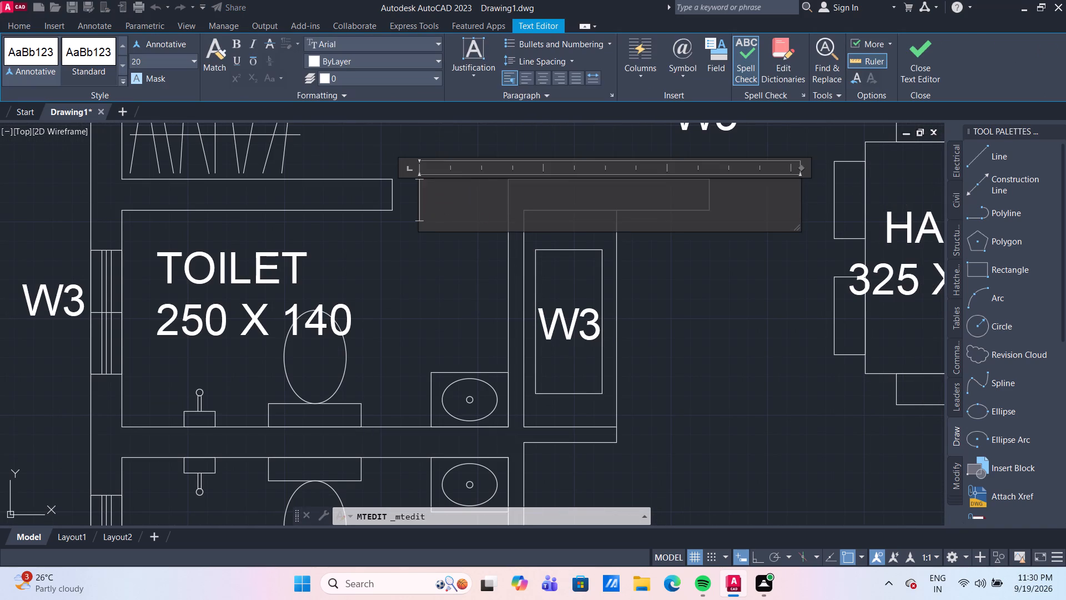
type("D2")
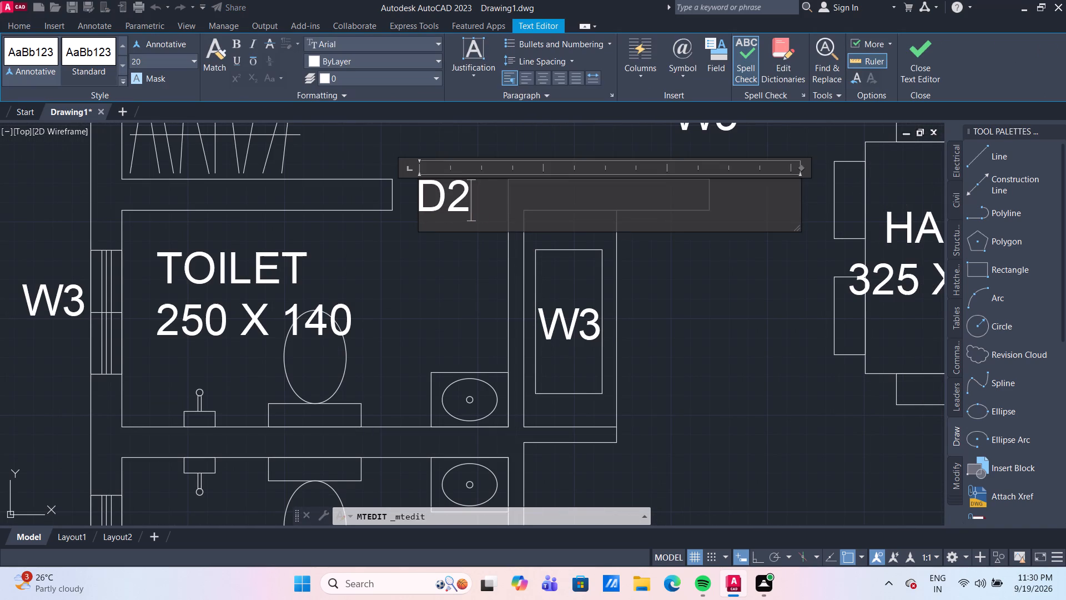
left_click(434, 284)
Change the label in the opening between the 360 X 330 bedroom and the hall to D1.
scroll(686, 241, "down", 3)
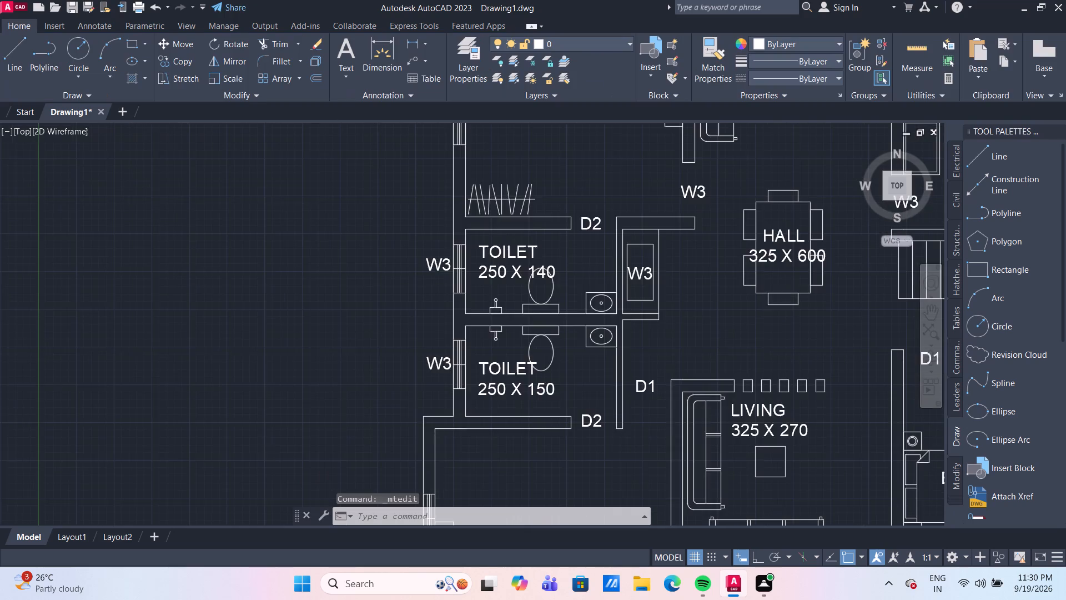
middle_click_drag(685, 244, 592, 291)
scroll(611, 263, "up", 2)
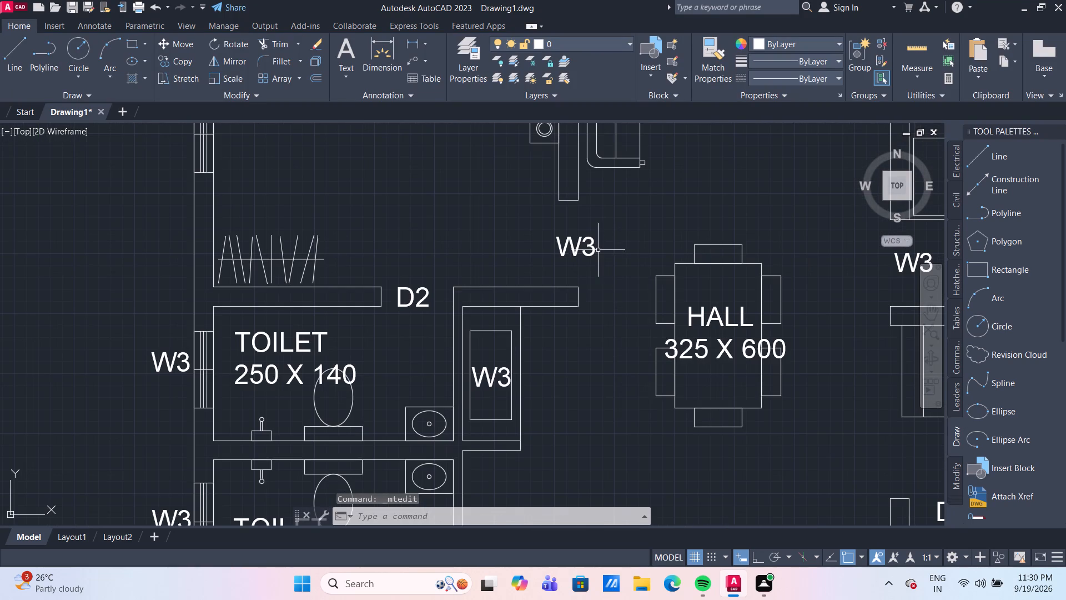
double_click(592, 248)
key("BackSpace")
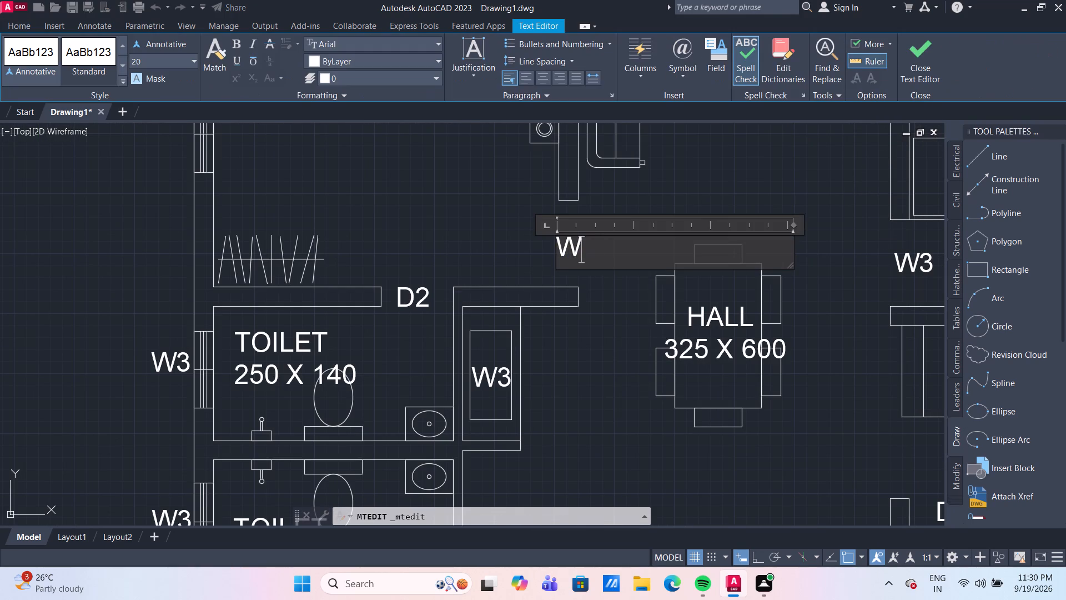
key("BackSpace")
type("D1")
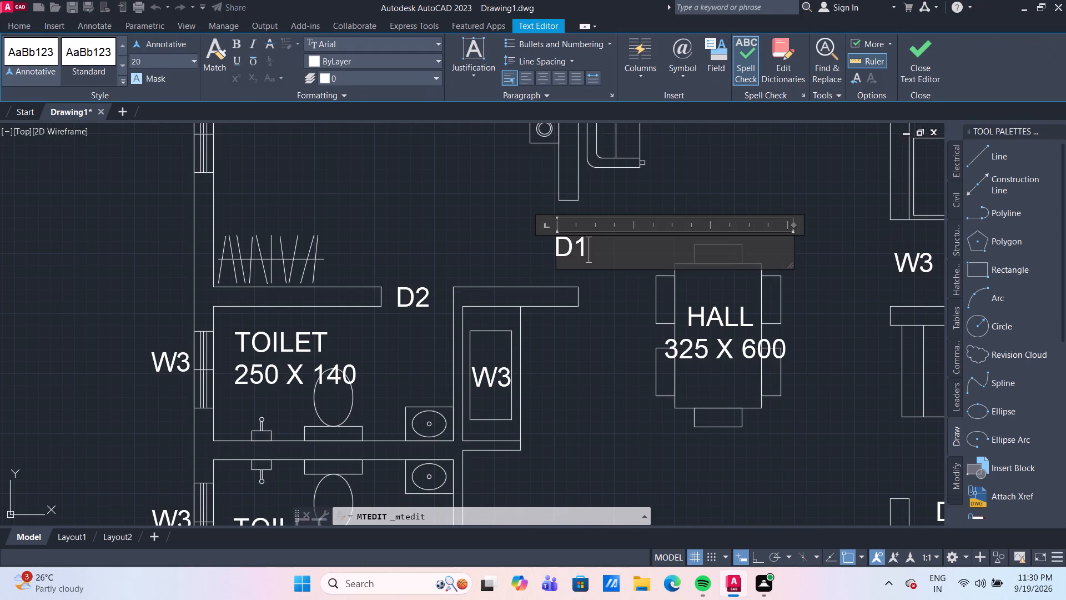
left_click(601, 386)
Change the label in the opening between the hall and the kitchen, above the staircase, to D1.
scroll(607, 373, "down", 2)
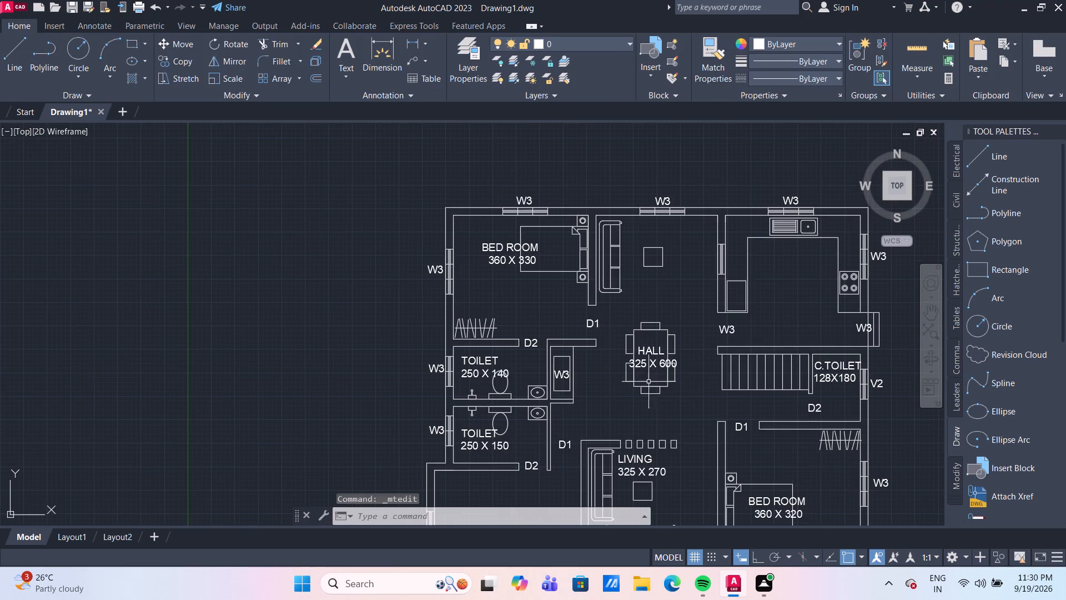
scroll(723, 340, "up", 3)
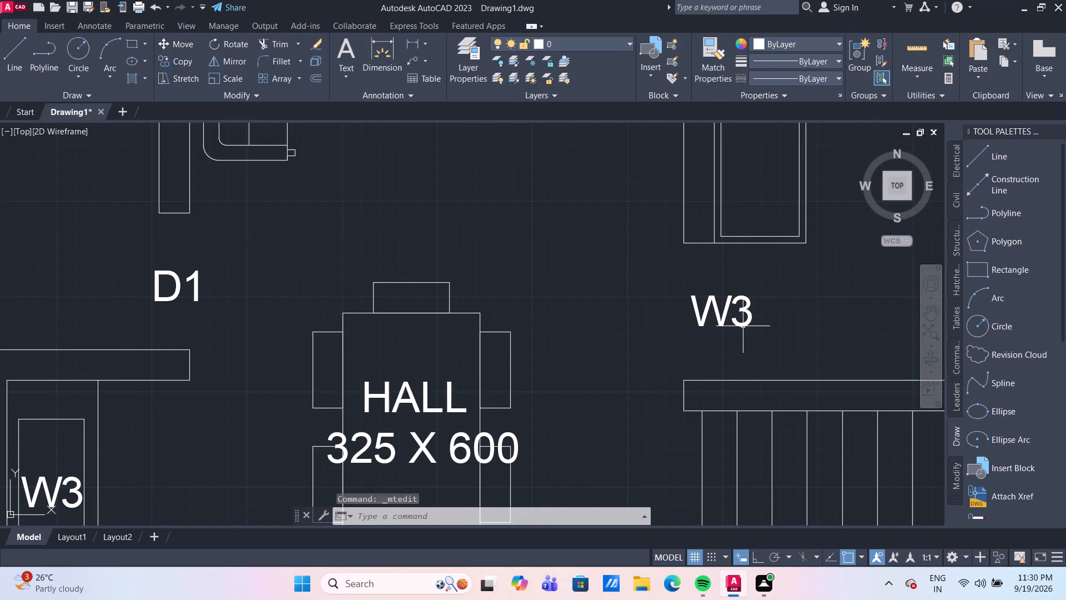
double_click(746, 322)
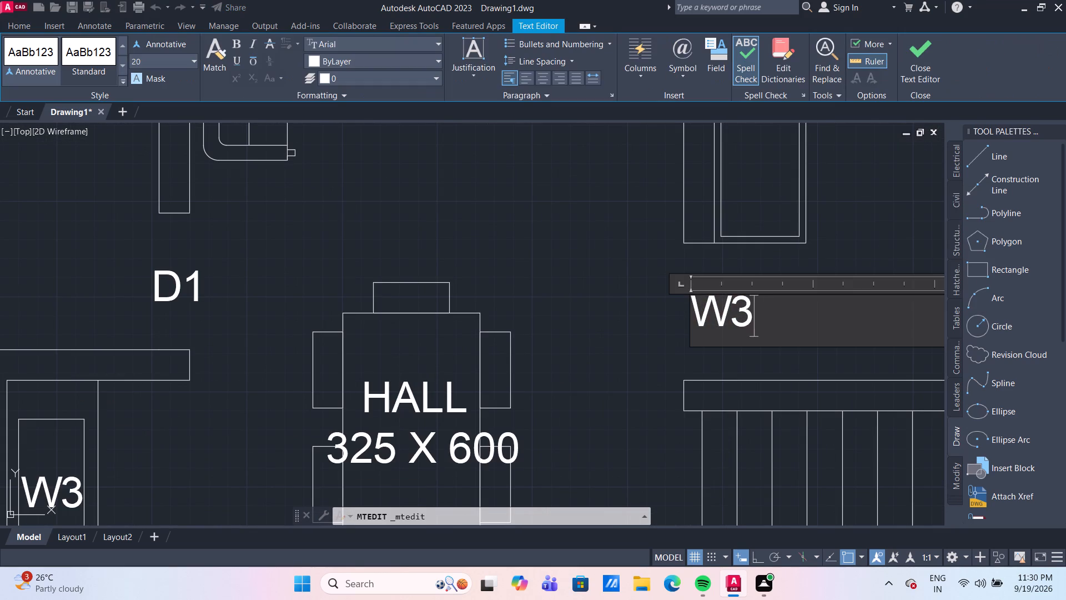
key("BackSpace")
key("BackSpace")
type("D1")
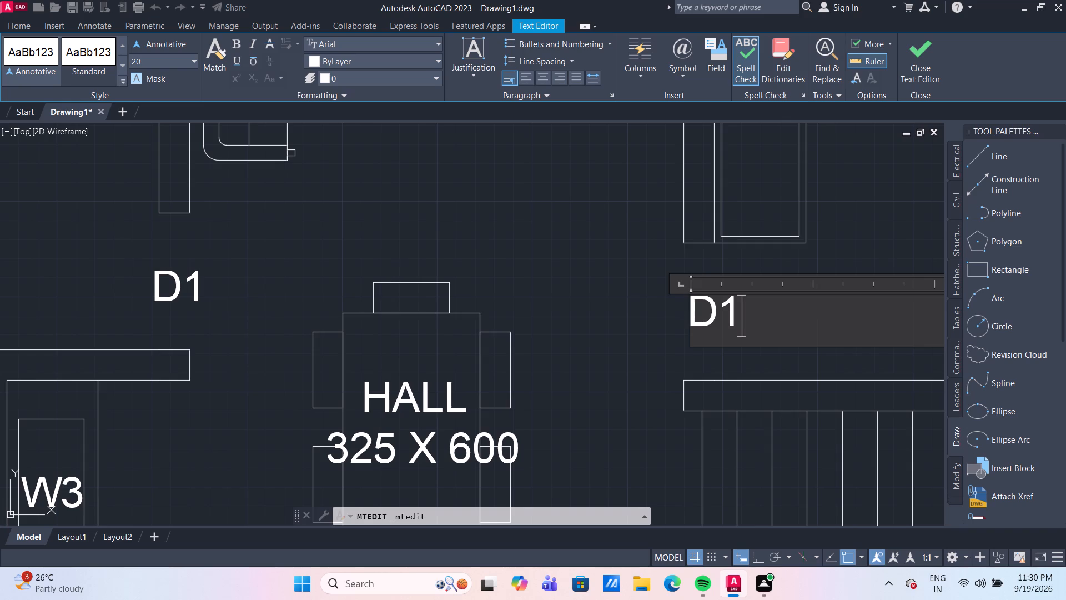
left_click(596, 384)
scroll(596, 384, "down", 4)
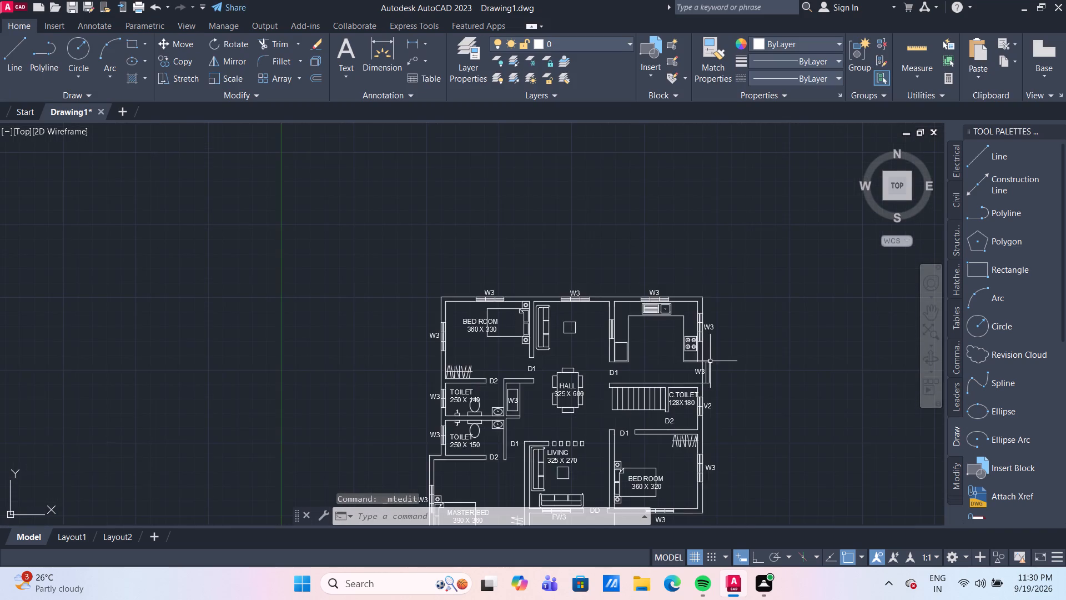
Change the label in the kitchen's exterior door opening, below the stove, to D1.
scroll(712, 362, "up", 3)
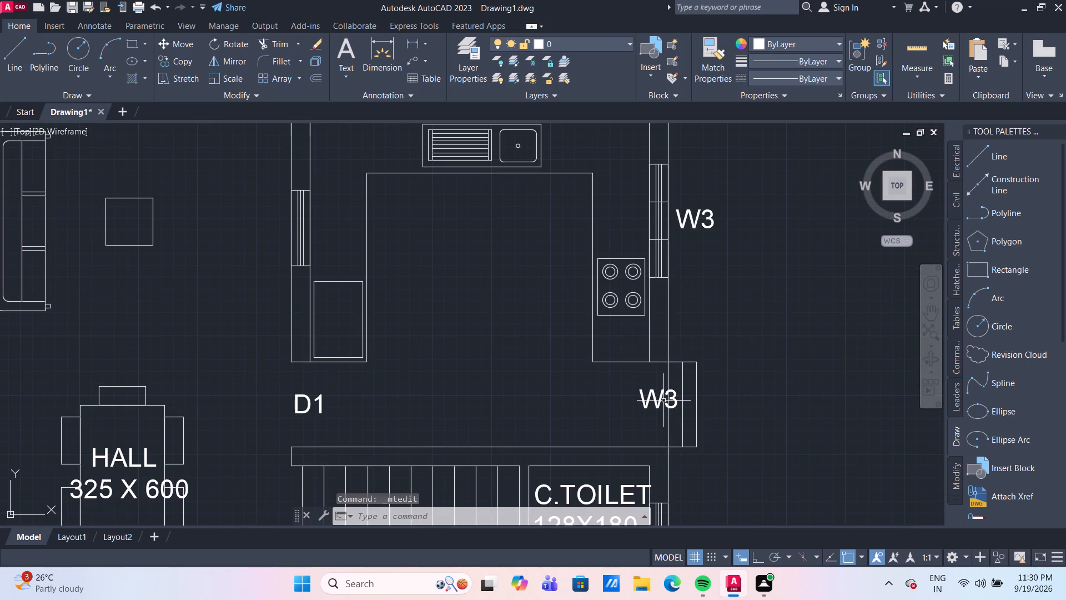
double_click(663, 401)
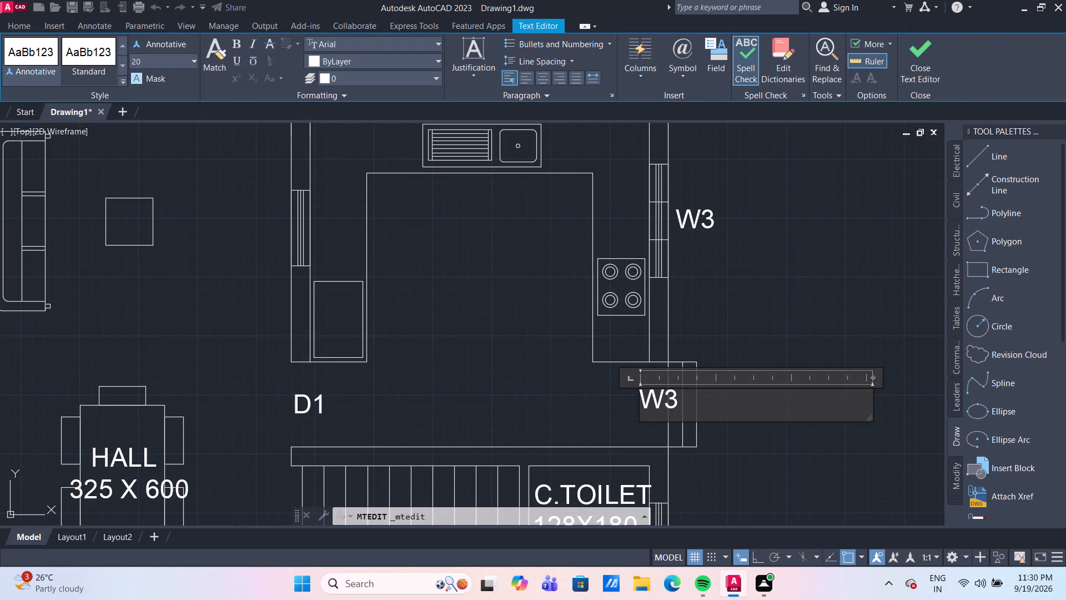
key("Right")
key("BackSpace")
key("BackSpace")
key("BackSpace")
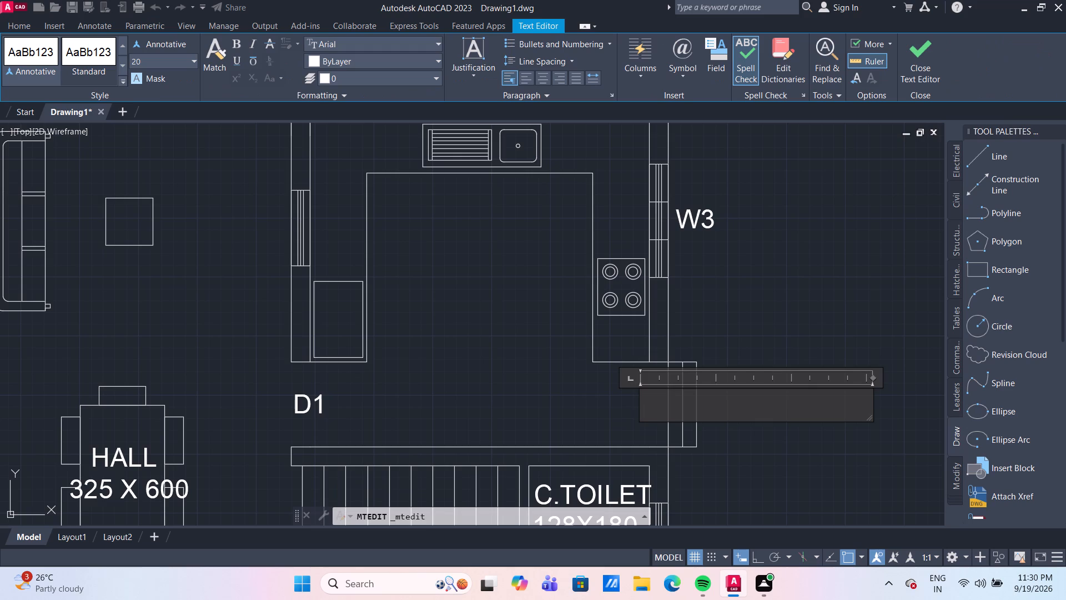
type("D1")
left_click(601, 433)
Change the label beside the exterior window of the 250 X 150 toilet to V2.
scroll(601, 433, "down", 3)
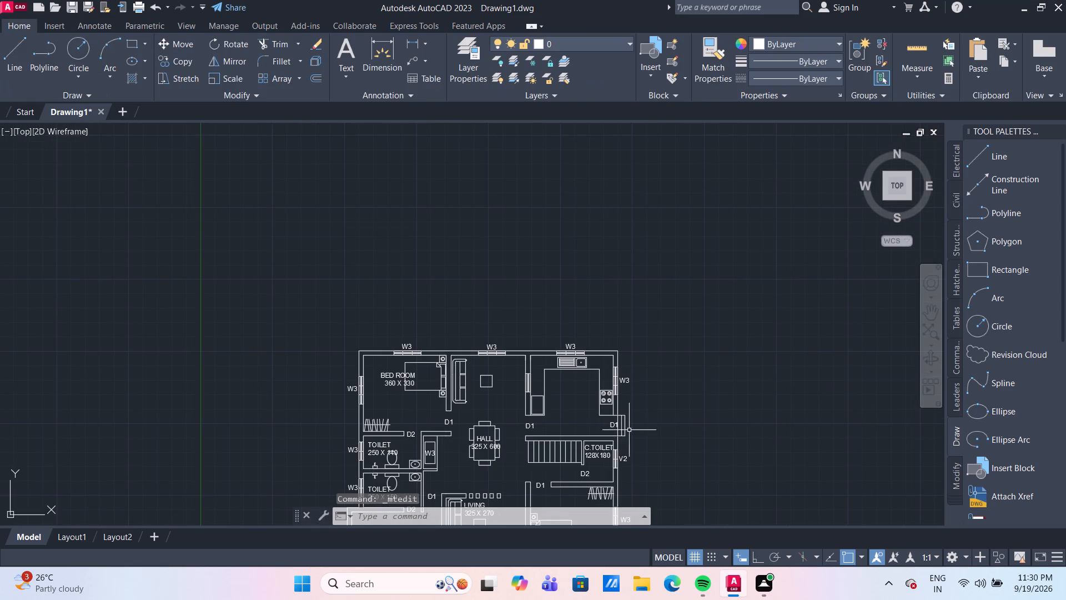
middle_click_drag(677, 463, 681, 386)
scroll(671, 391, "up", 2)
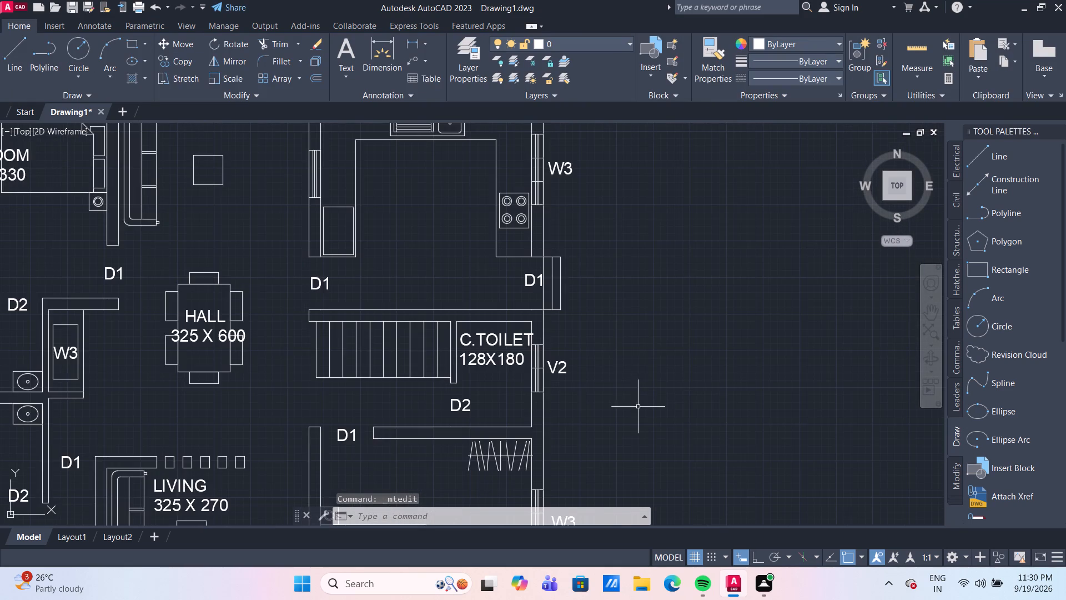
scroll(638, 407, "down", 2)
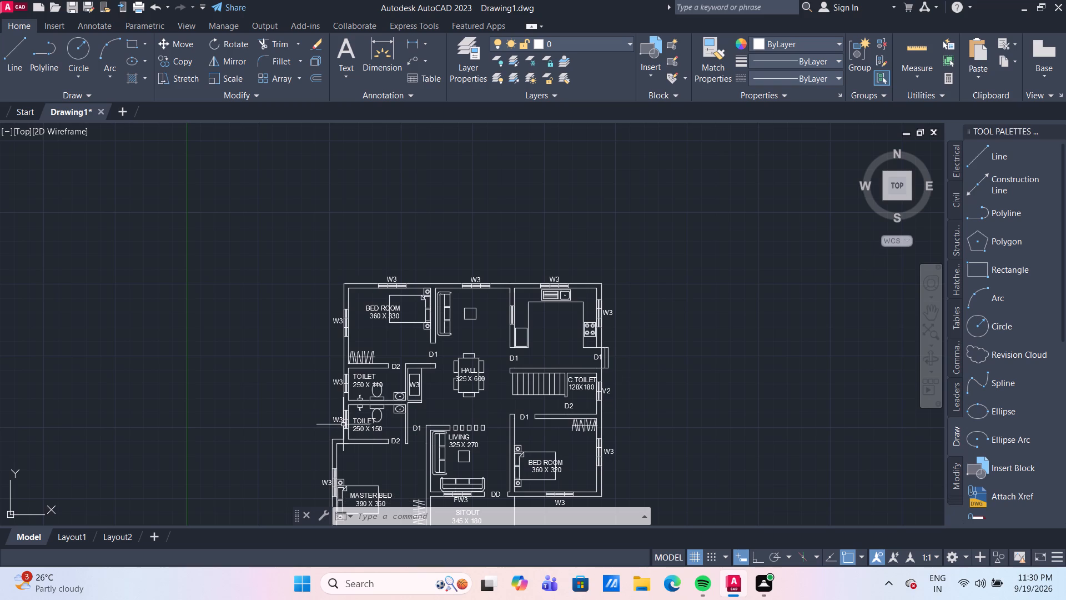
scroll(341, 416, "up", 3)
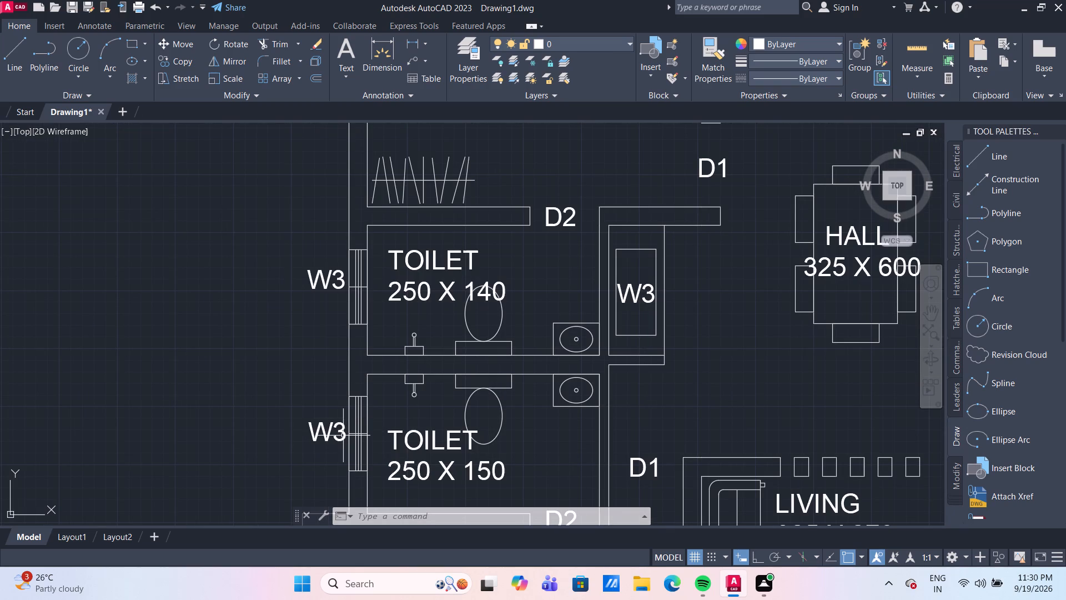
double_click(343, 436)
key("BackSpace")
key("BackSpace")
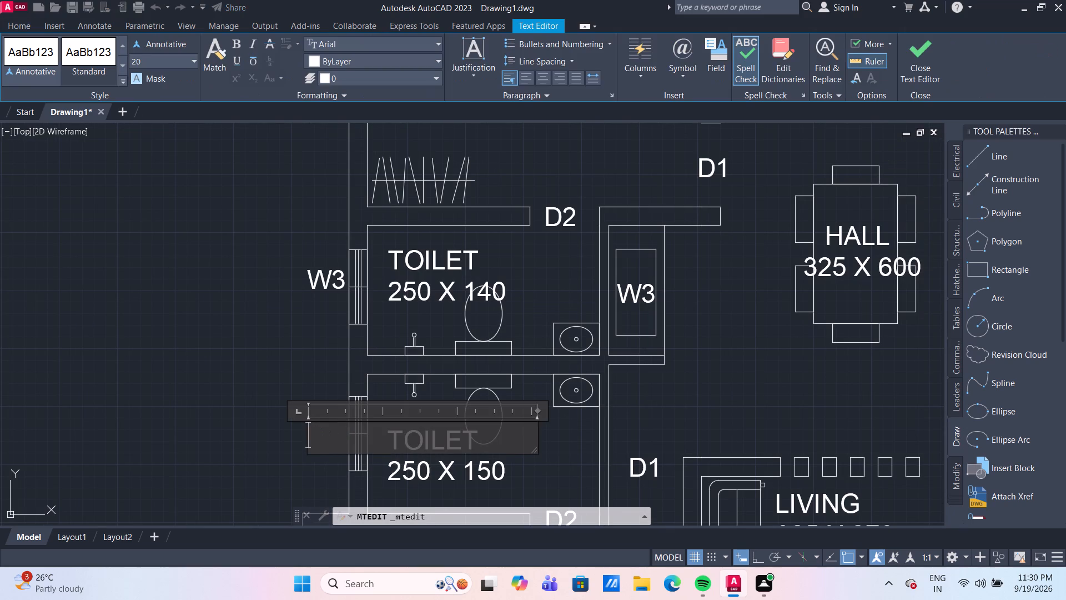
type("V2")
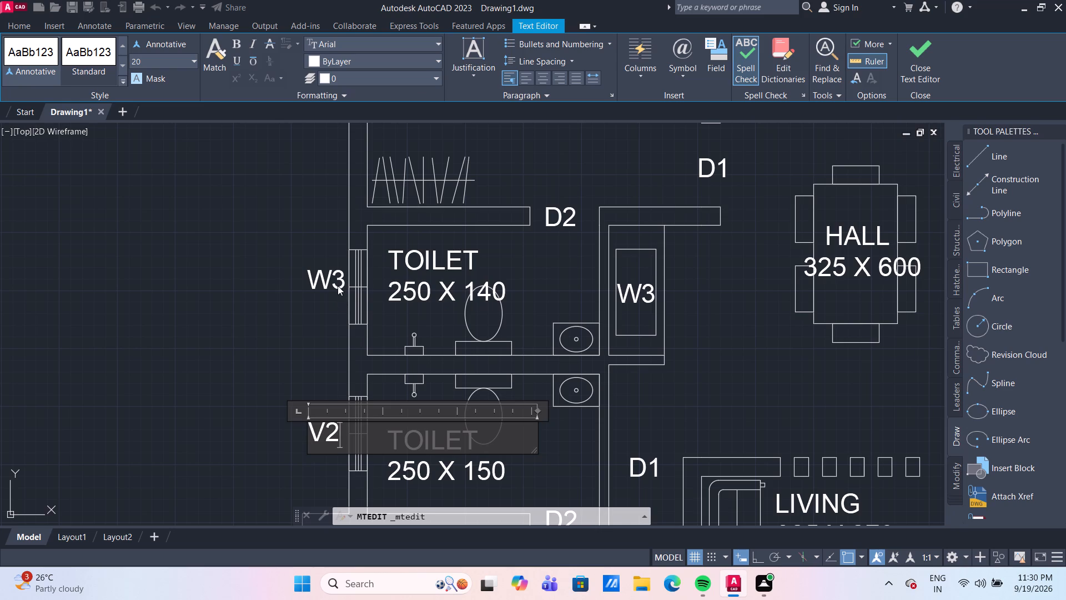
left_click(338, 286)
Change the label beside the exterior window of the 250 X 140 toilet to V2.
double_click(338, 286)
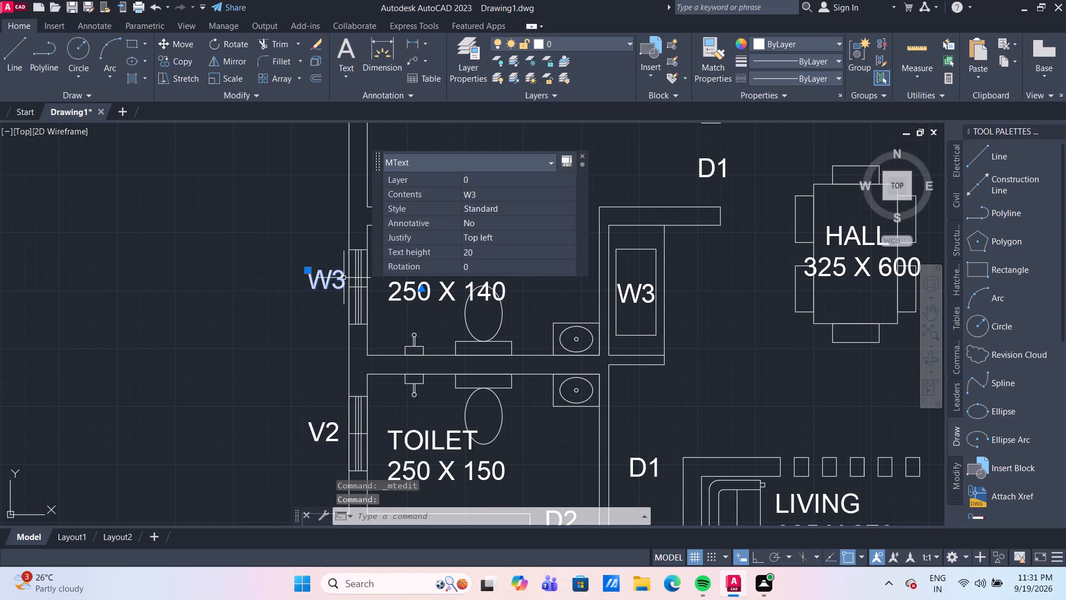
double_click(344, 278)
key("BackSpace")
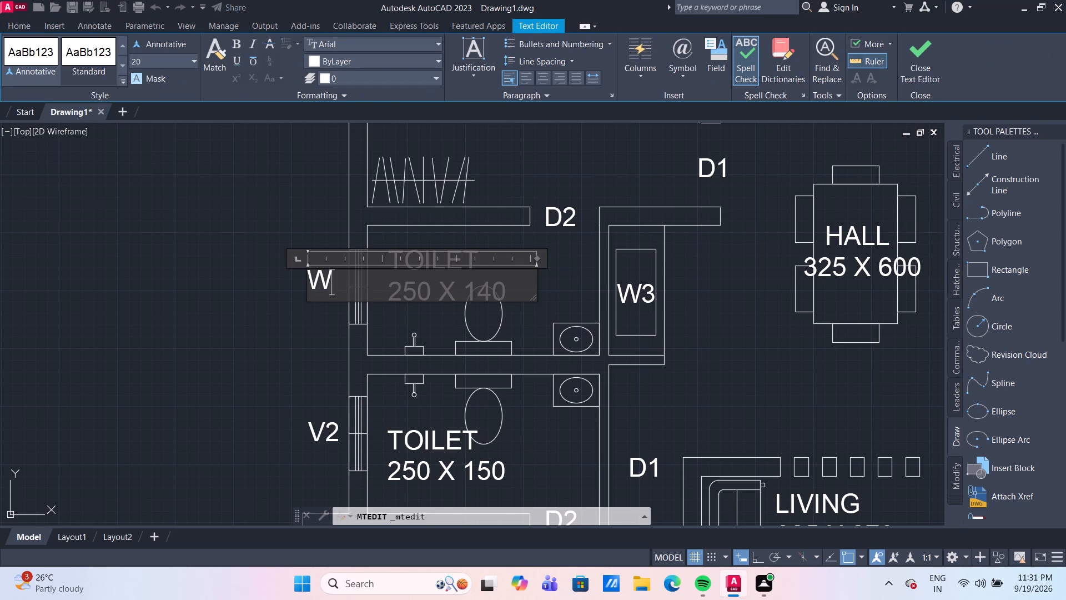
key("BackSpace")
key("BackSpace")
type("V2")
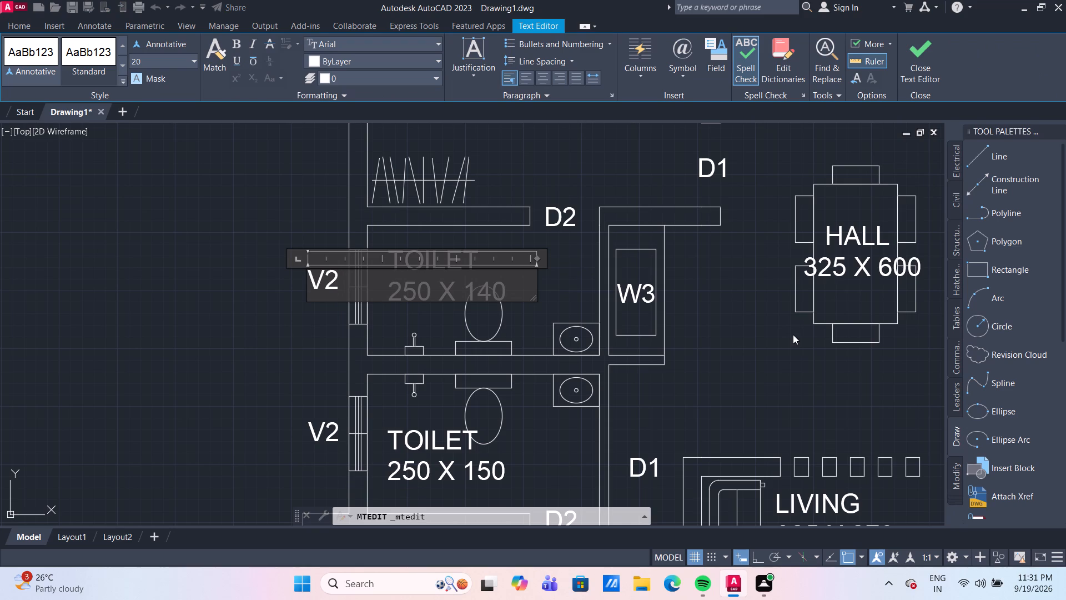
left_click(677, 302)
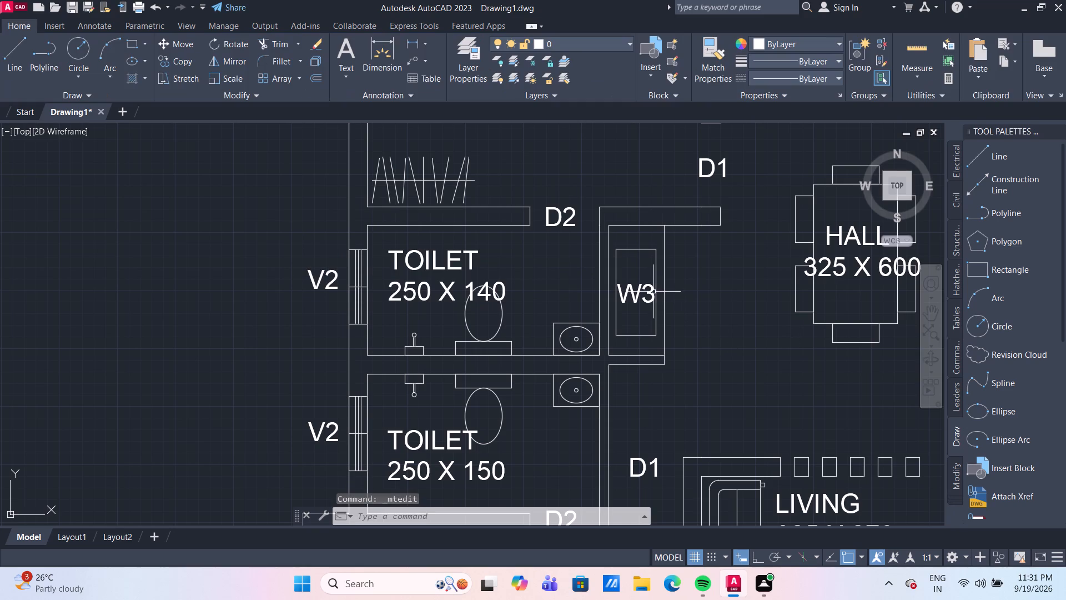
Change the W3 label inside the small rectangle between the 250 X 140 toilet and the hall to WASH.
double_click(650, 289)
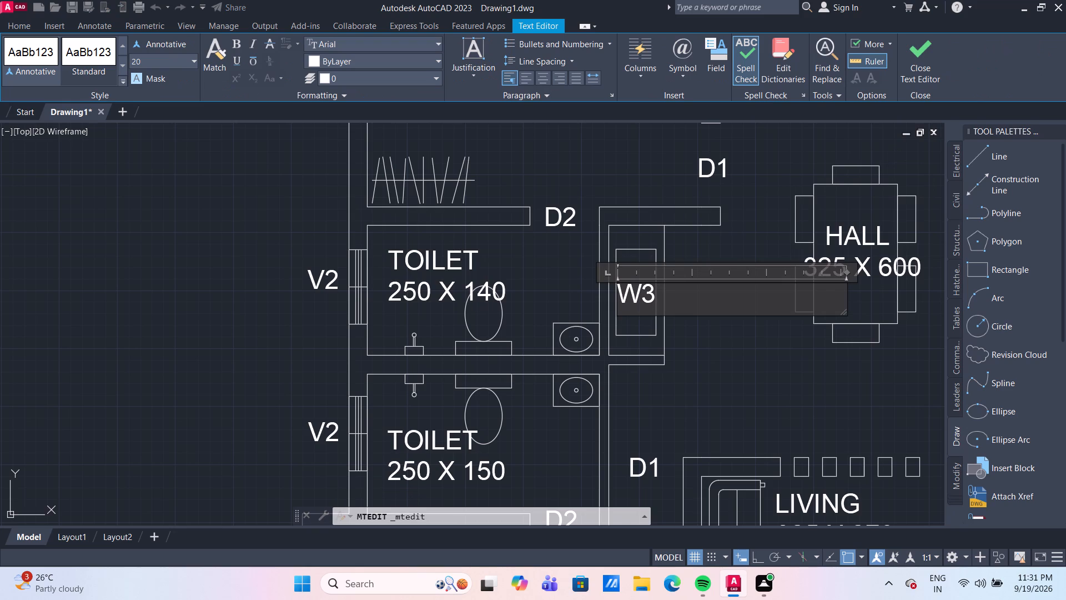
key("BackSpace")
key("BackSpace")
key("BackSpace")
type("WASH")
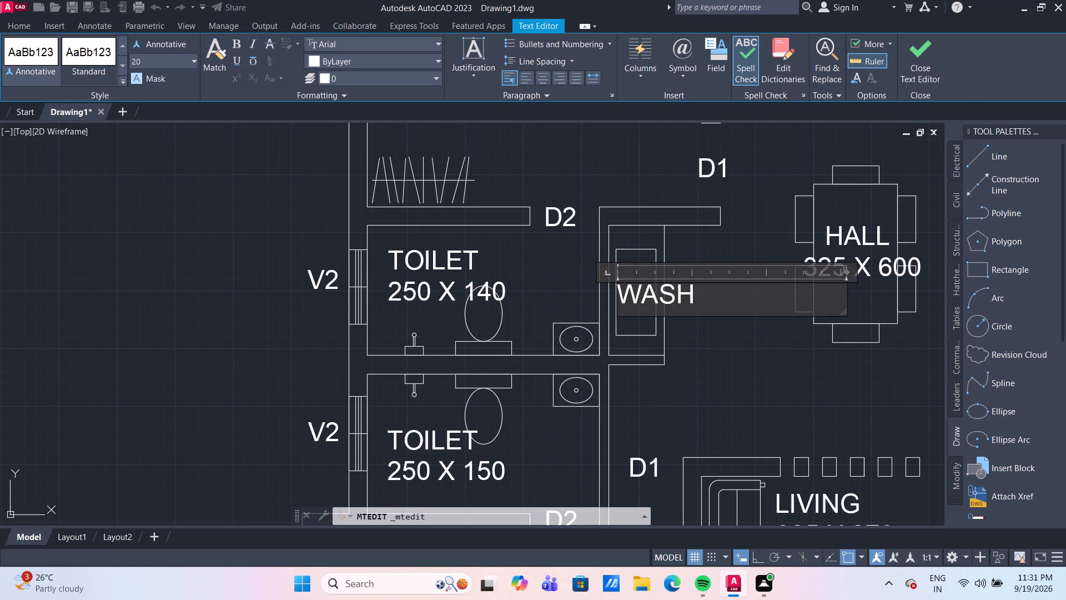
left_click(733, 383)
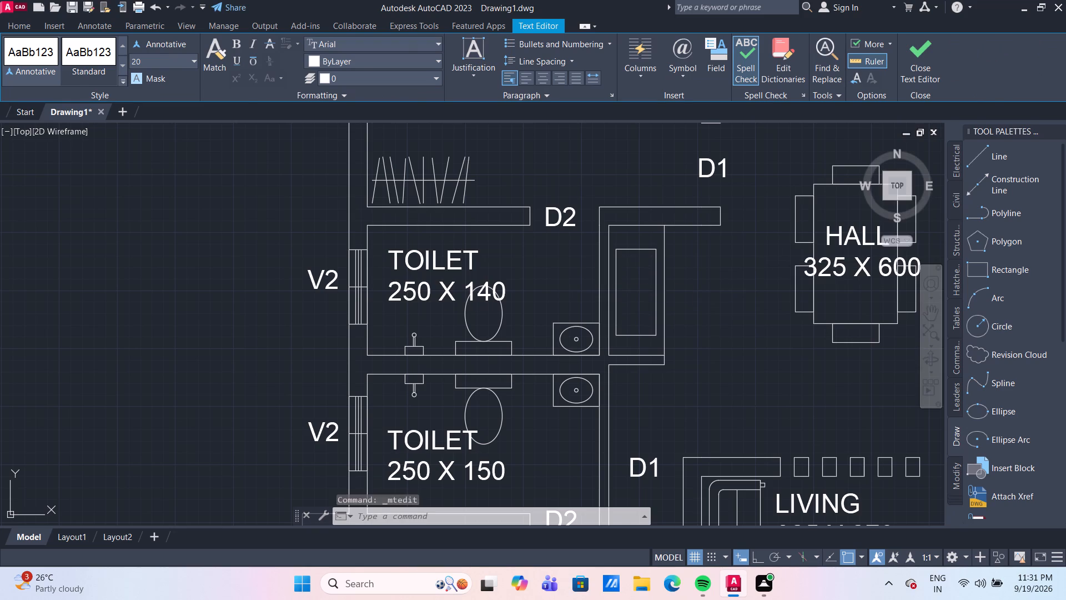
Set the WASH label's text height to 10.
left_click(664, 303)
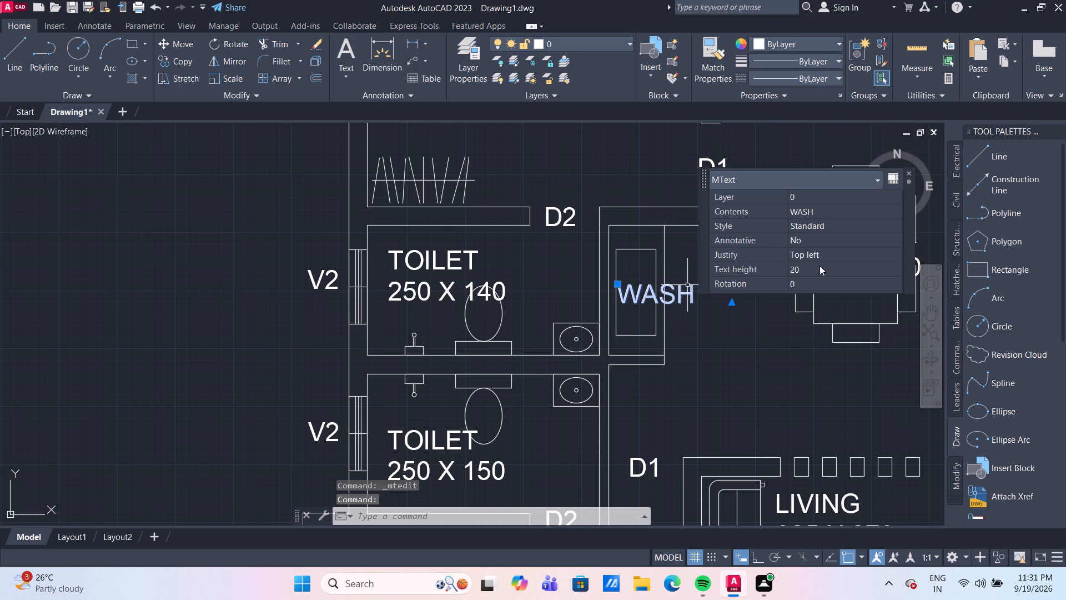
left_click(819, 266)
type("10")
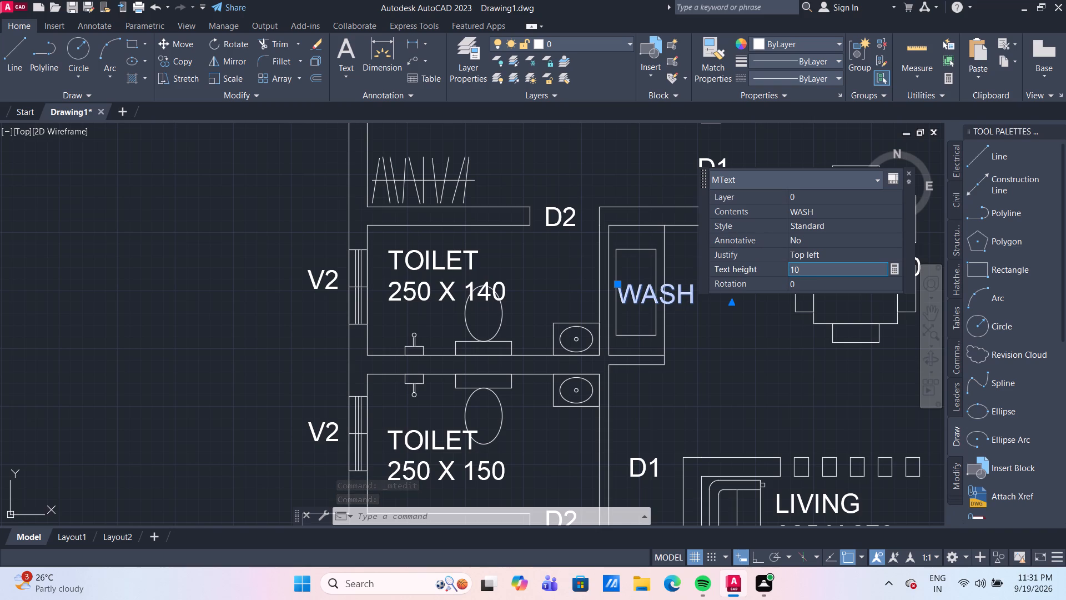
key("Return")
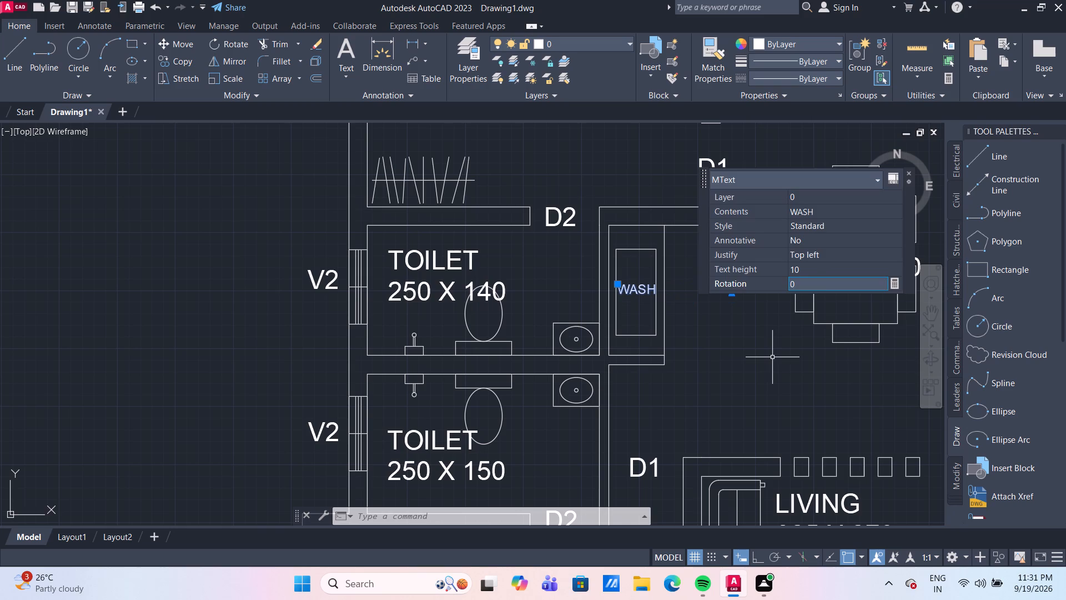
key("Escape")
Set the text height of the C.TOILET label beside the staircase to 15.
scroll(772, 357, "down", 3)
scroll(816, 341, "up", 1)
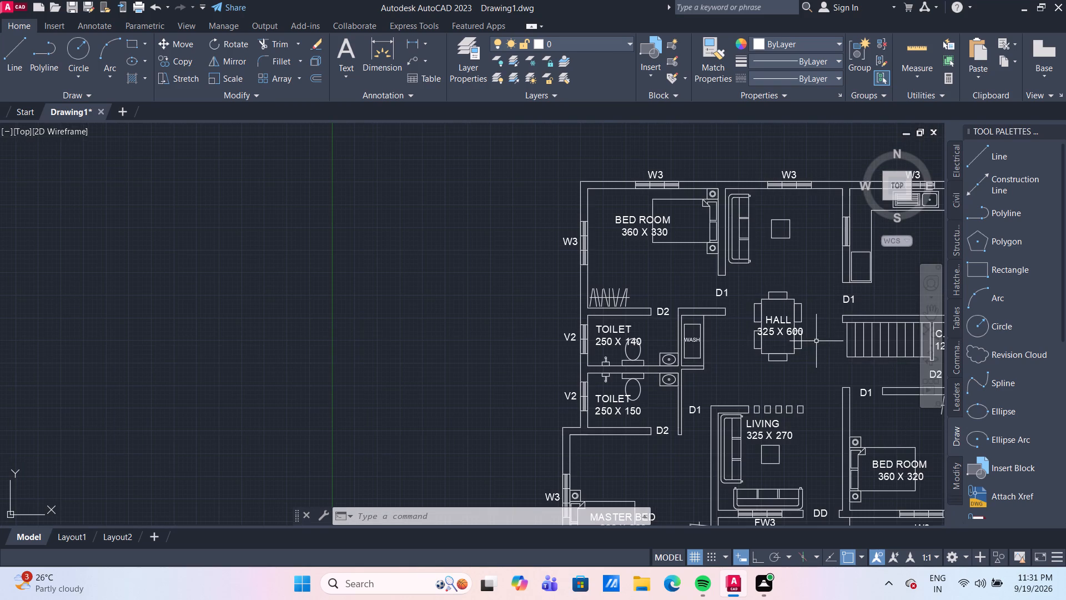
middle_click_drag(826, 359, 616, 394)
scroll(655, 395, "up", 1)
scroll(851, 369, "up", 1)
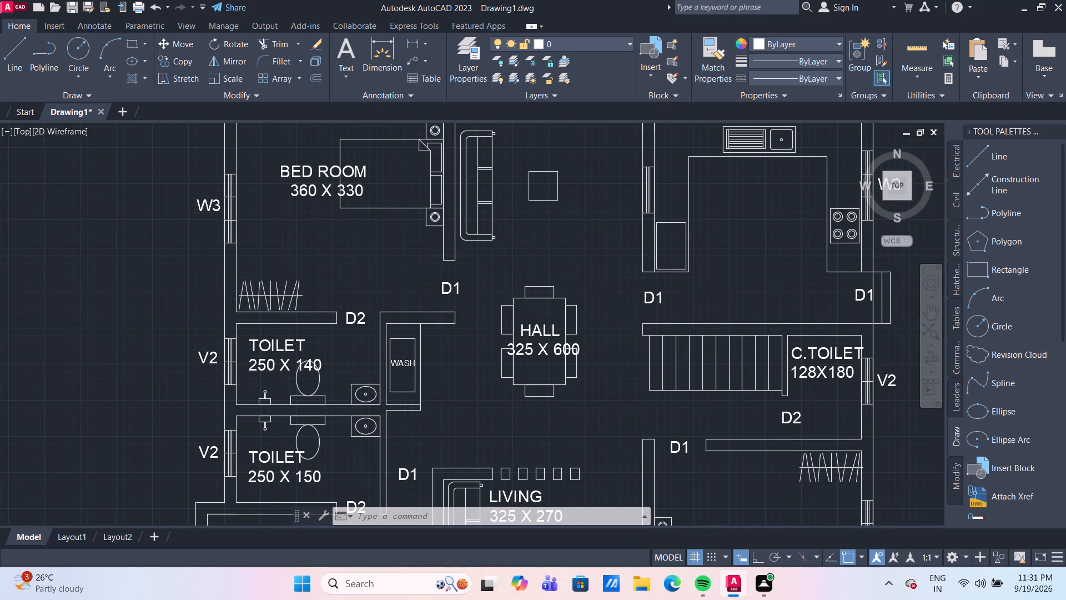
left_click(824, 351)
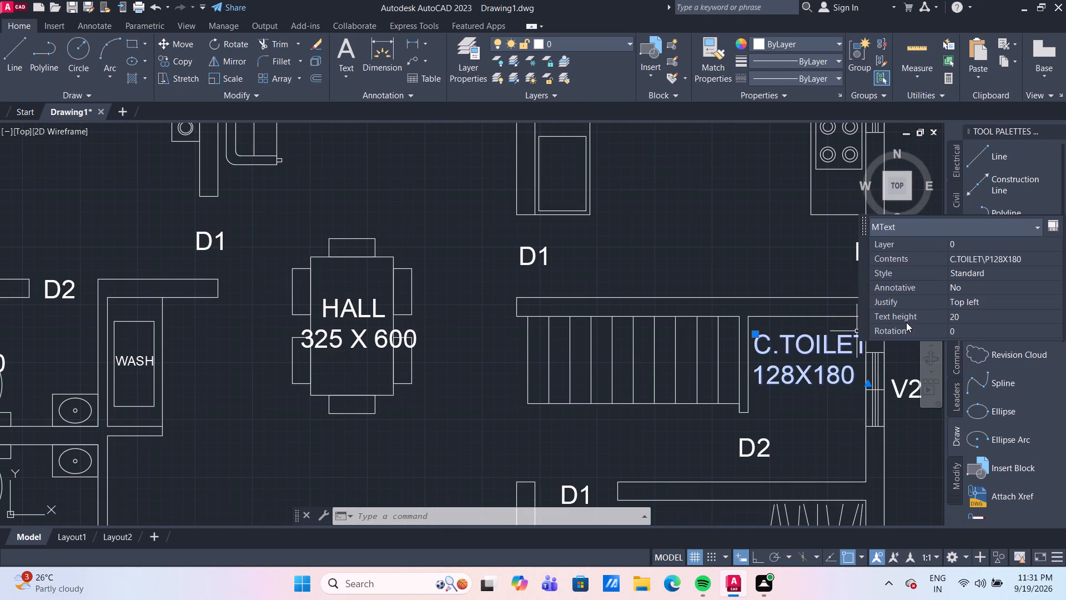
left_click(966, 314)
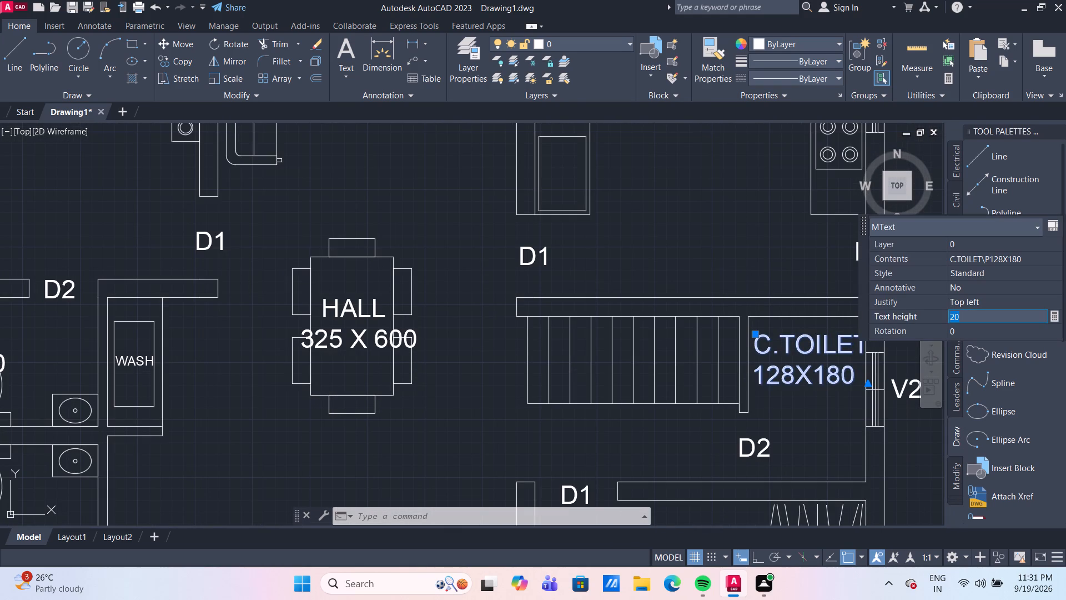
type("15")
key("Return")
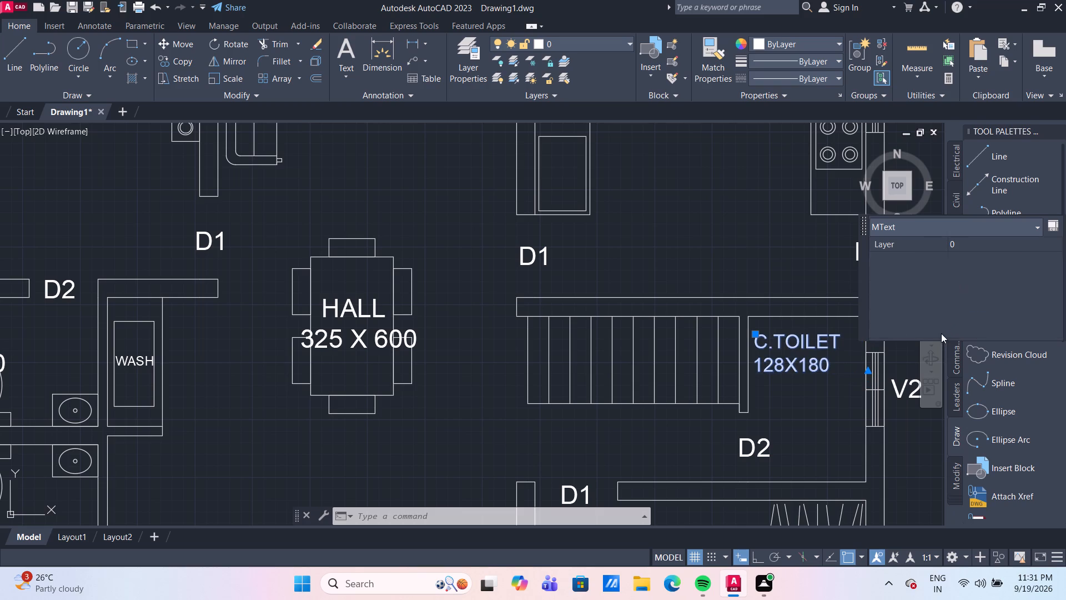
key("Escape")
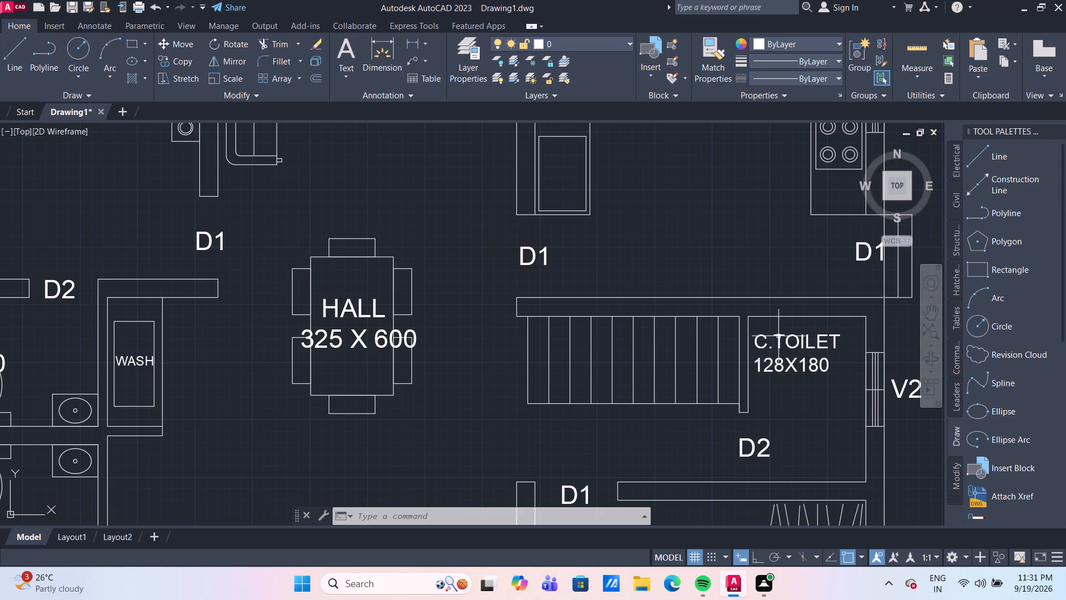
Move the C.TOILET label slightly away from the staircase wall, toward the centre of its room.
left_click(783, 342)
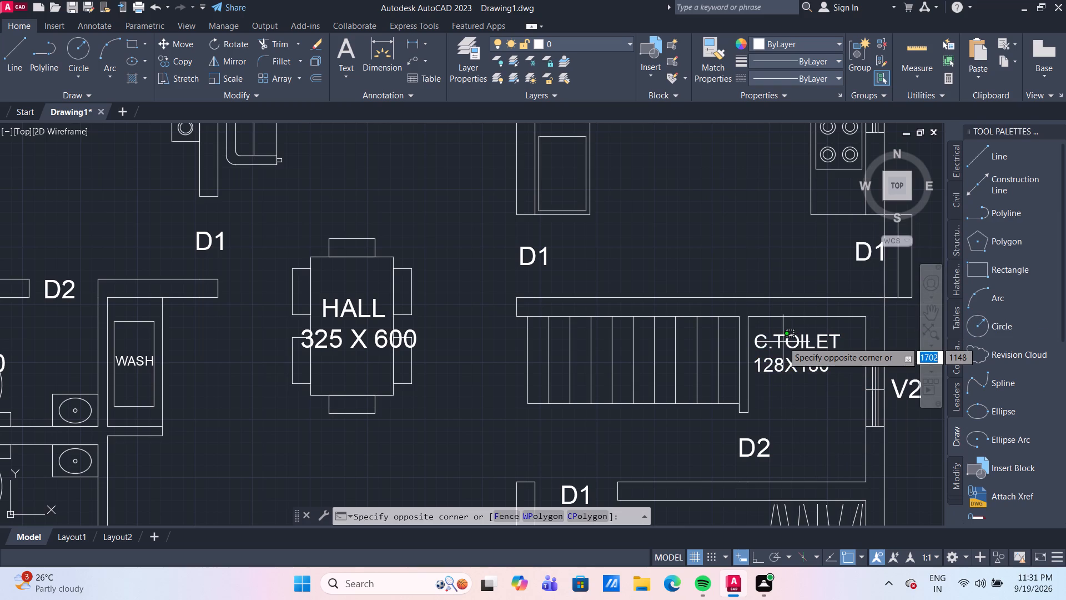
left_click(783, 342)
left_click(790, 361)
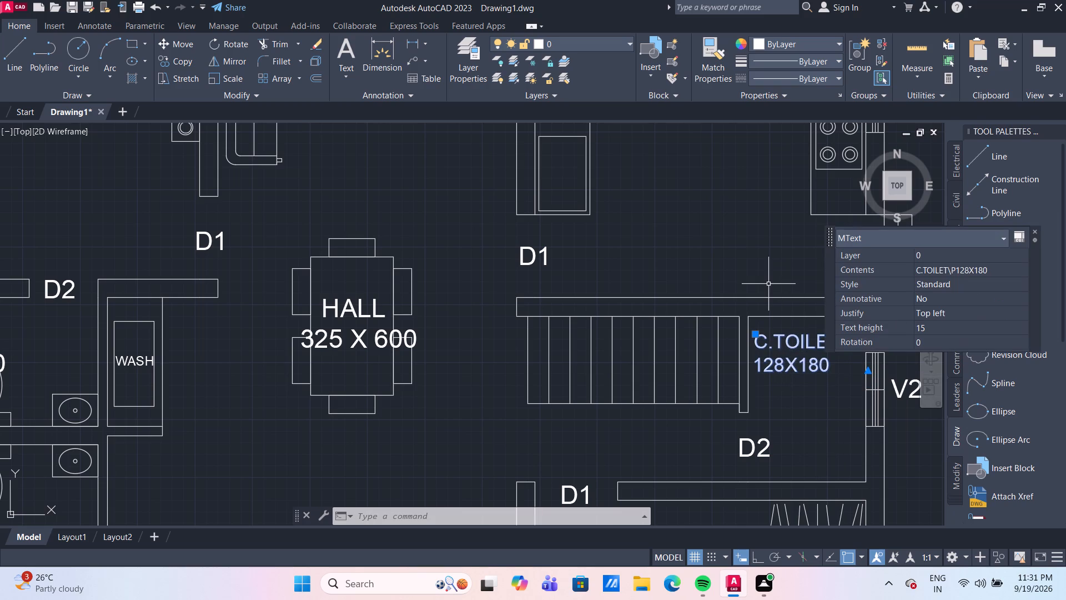
key("m")
key("Return")
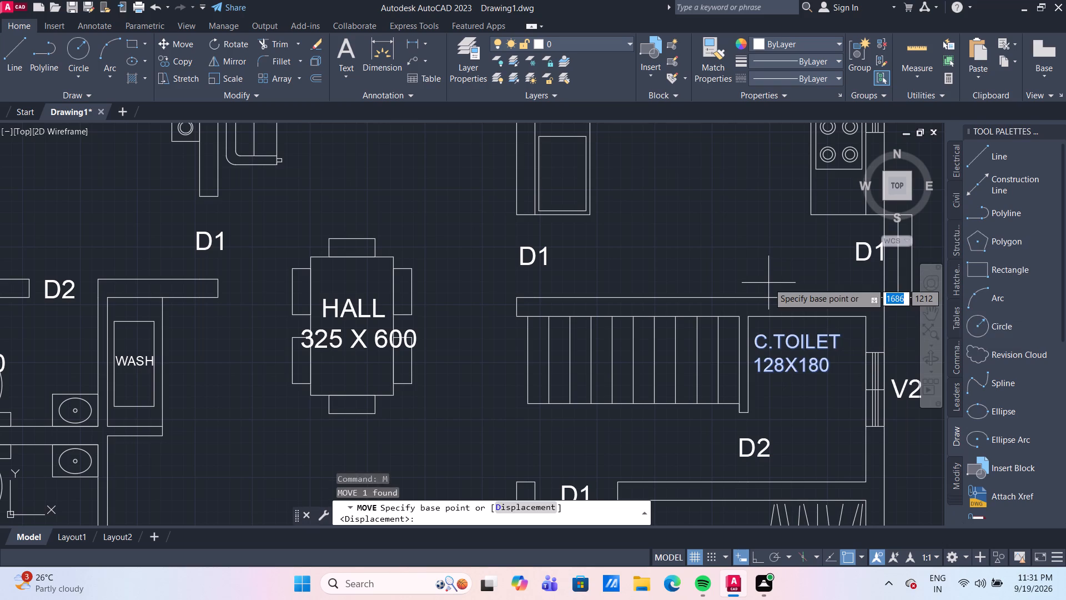
scroll(796, 335, "up", 1)
left_click(781, 344)
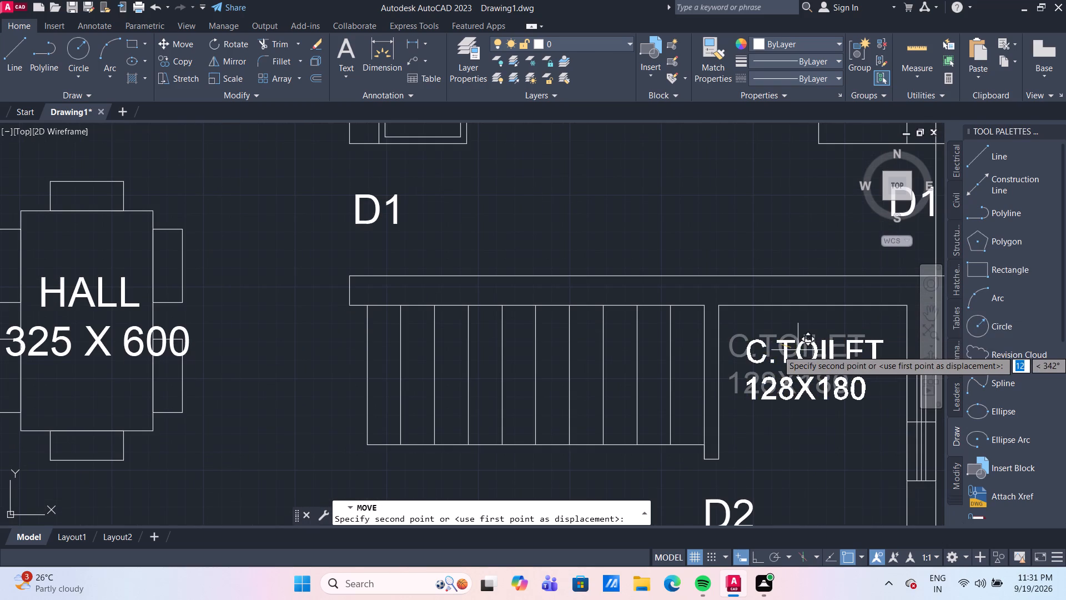
left_click(803, 351)
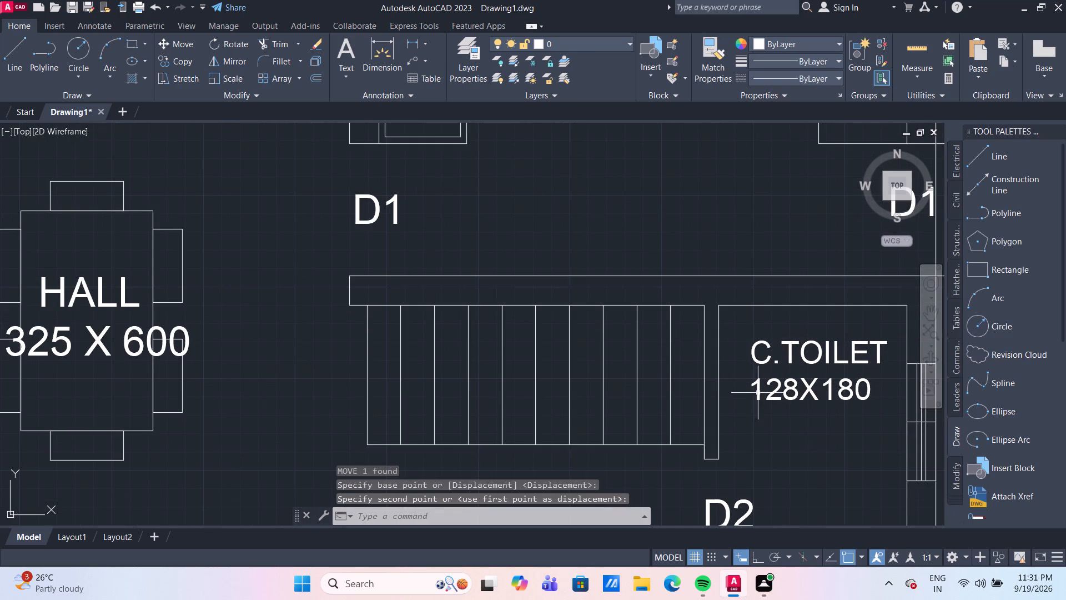
Add spaces around the X in the C.TOILET label's dimensions so the line reads 128 X 180.
double_click(797, 389)
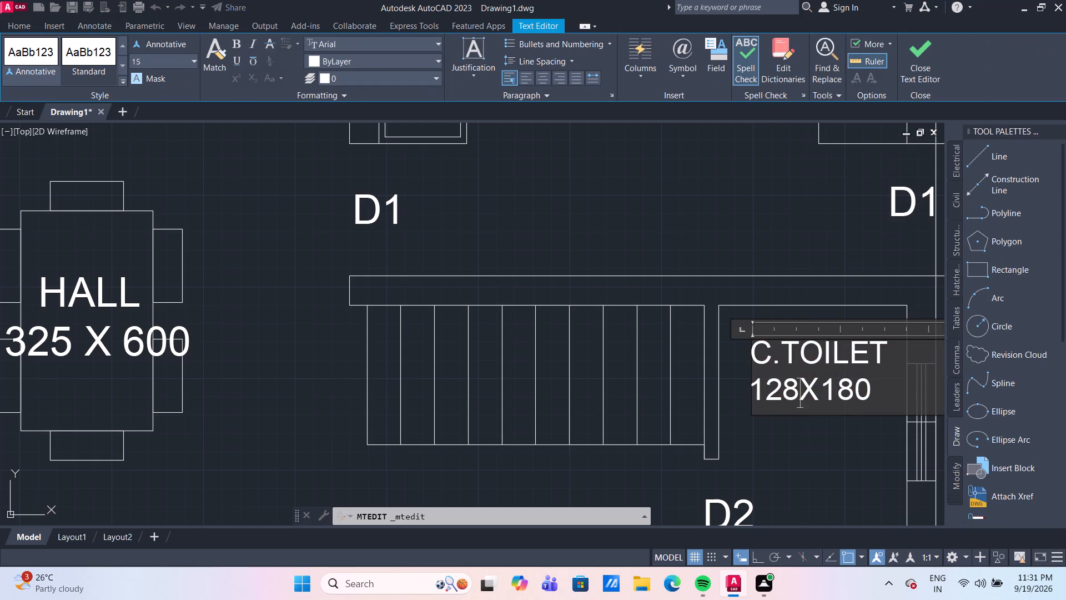
key("space")
key("Right")
key("Right")
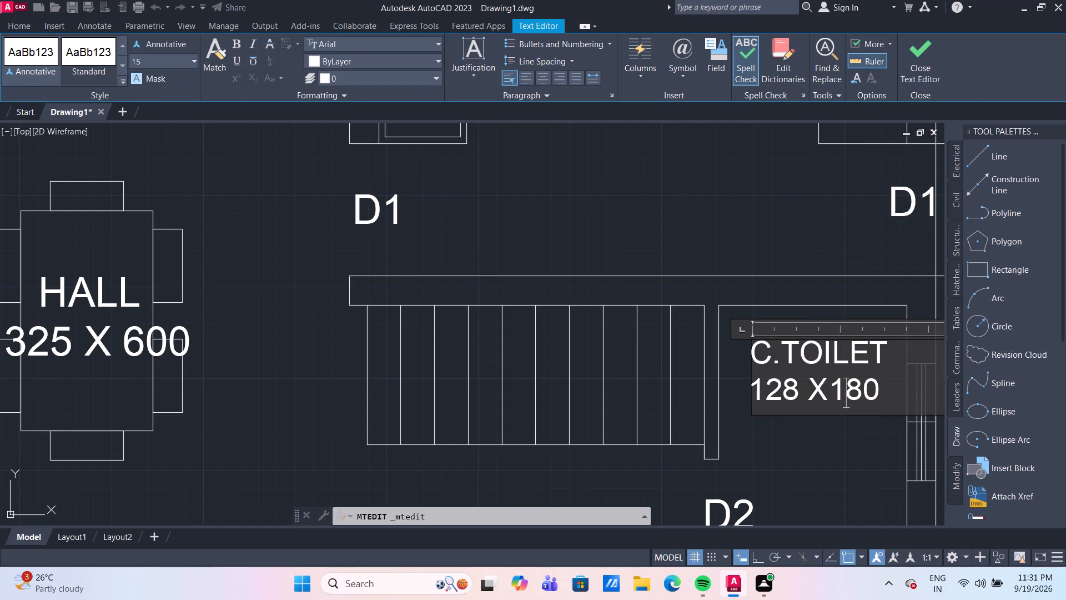
key("Left")
key("space")
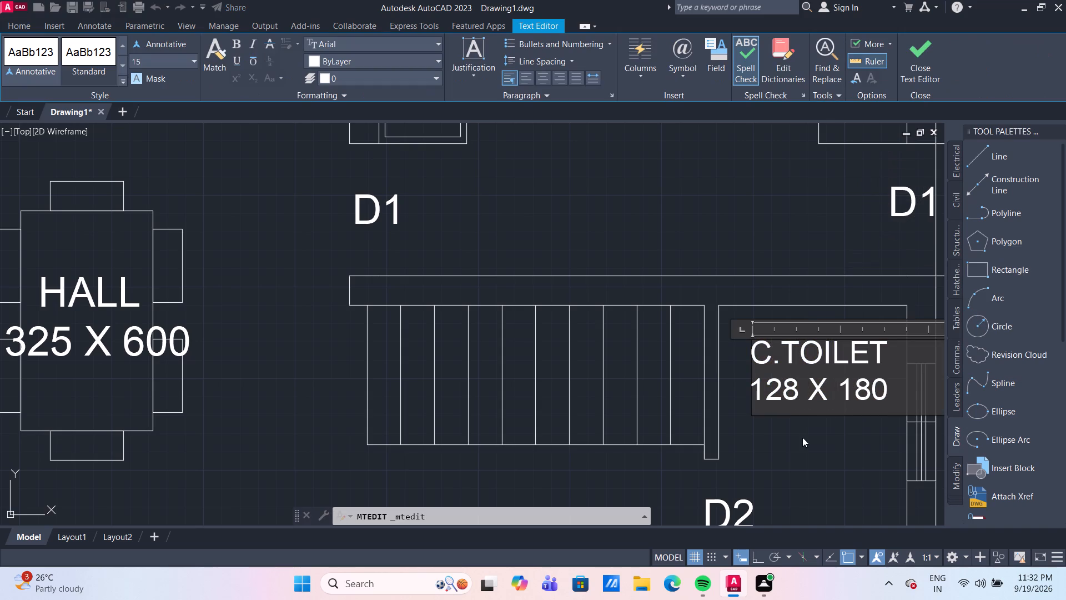
left_click(802, 437)
scroll(802, 438, "down", 3)
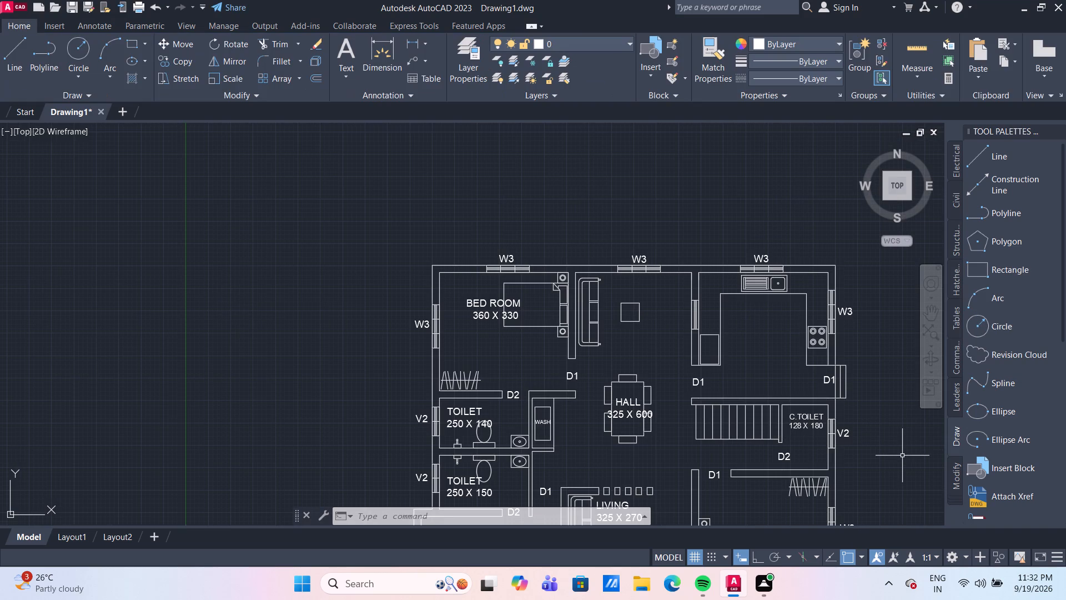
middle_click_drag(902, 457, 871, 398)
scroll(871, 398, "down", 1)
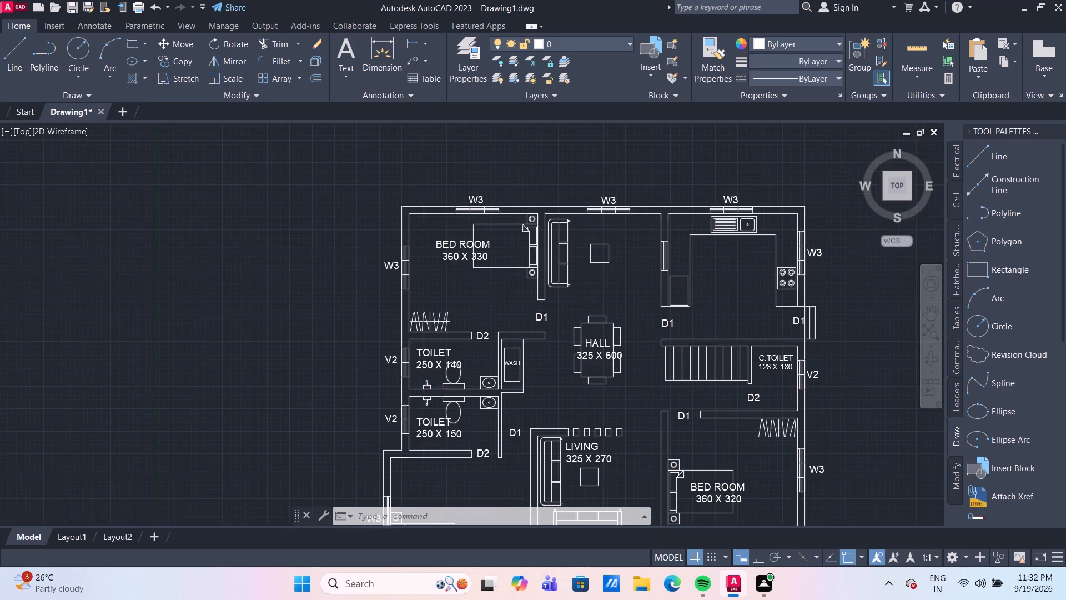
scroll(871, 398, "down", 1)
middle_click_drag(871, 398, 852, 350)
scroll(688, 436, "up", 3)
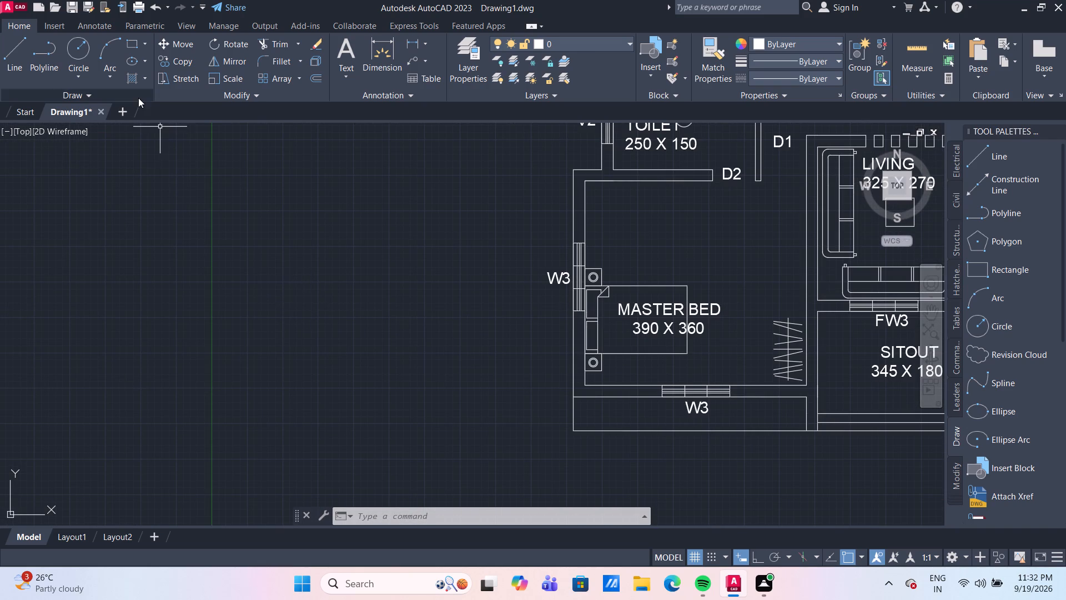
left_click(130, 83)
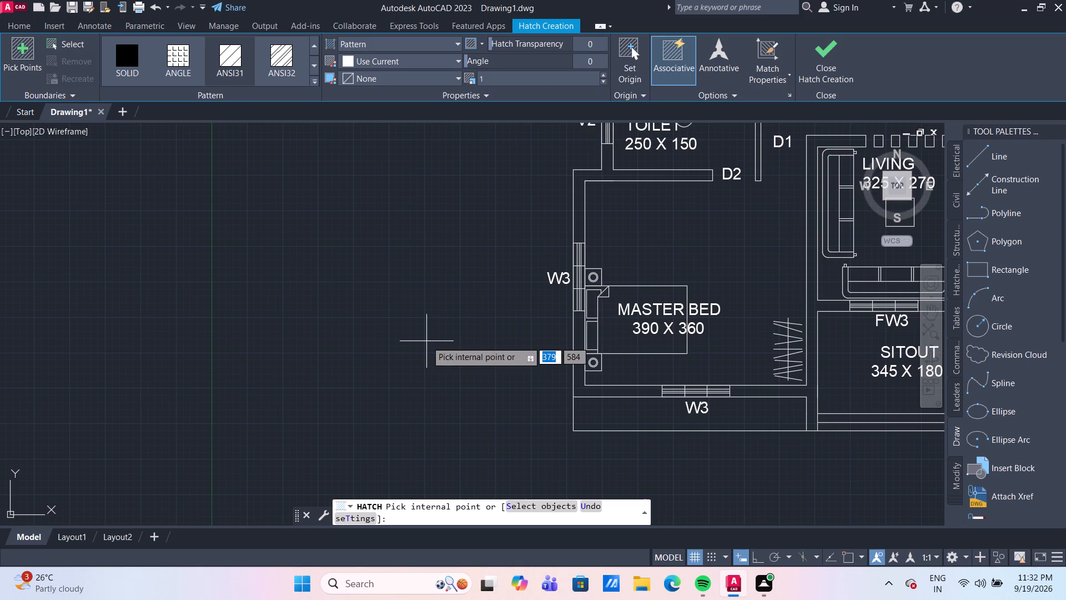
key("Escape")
Rename the W3 label above the hall's upper window, between the bedroom and the kitchen, to W4.
scroll(464, 337, "down", 3)
scroll(592, 187, "up", 2)
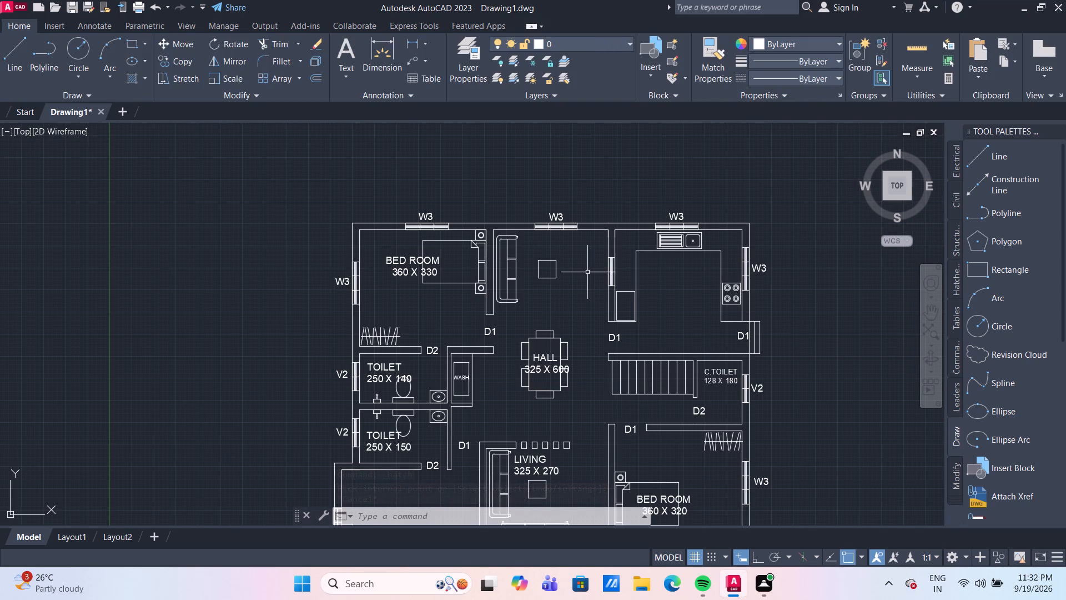
scroll(552, 191, "up", 2)
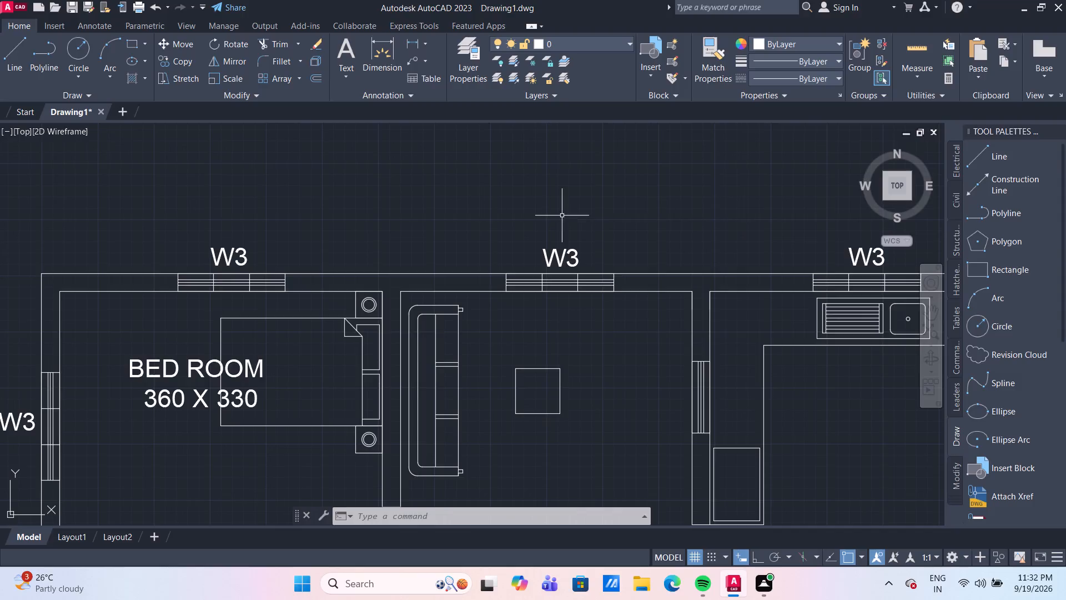
double_click(577, 256)
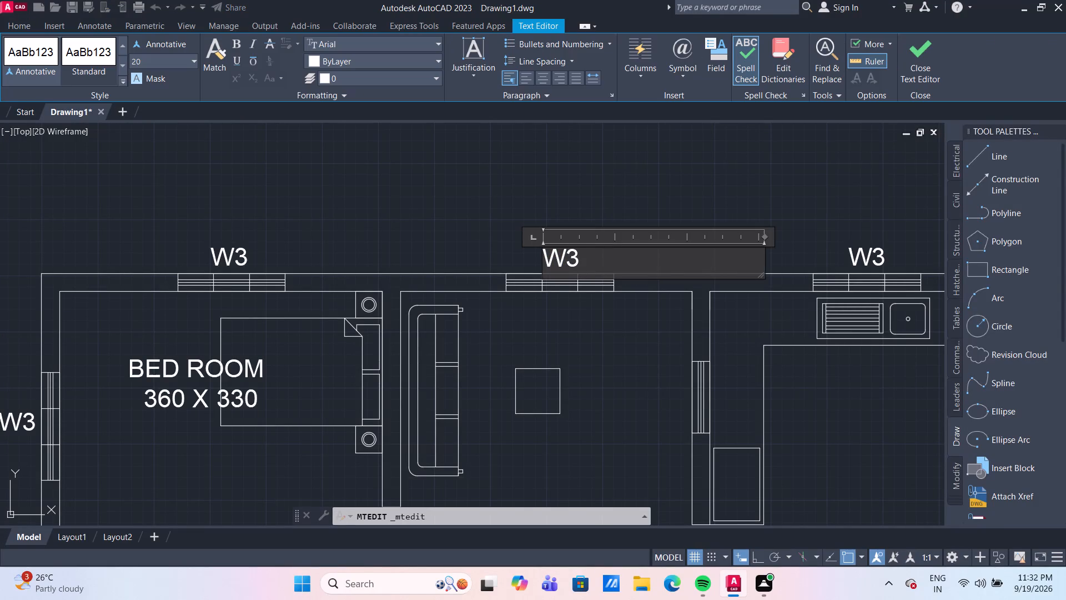
key("BackSpace")
key("4")
left_click(879, 259)
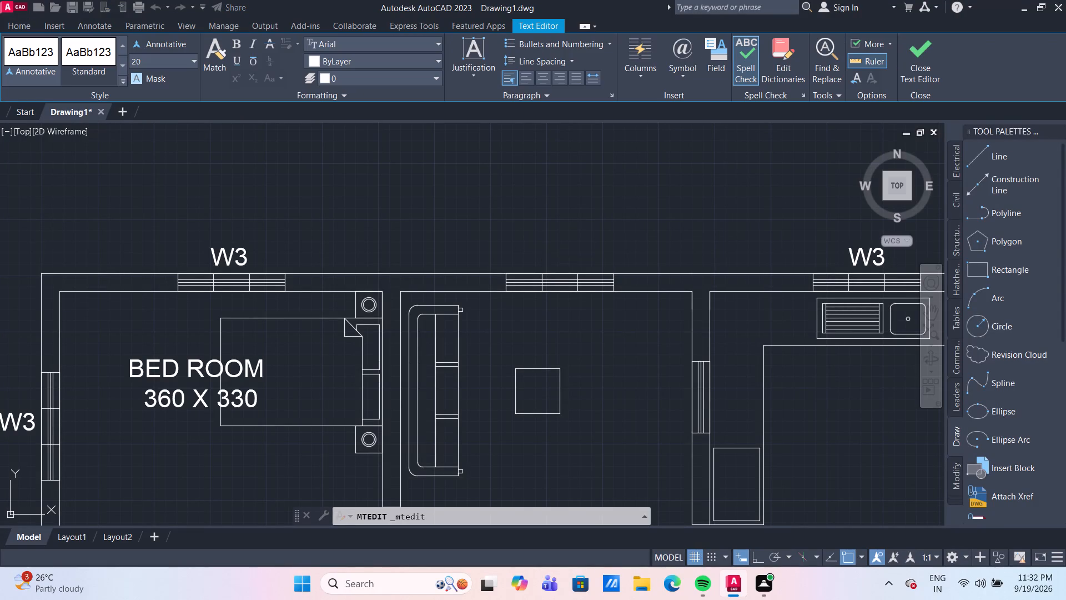
Rename the W3 label above the kitchen window by the sink to KW4.
double_click(879, 259)
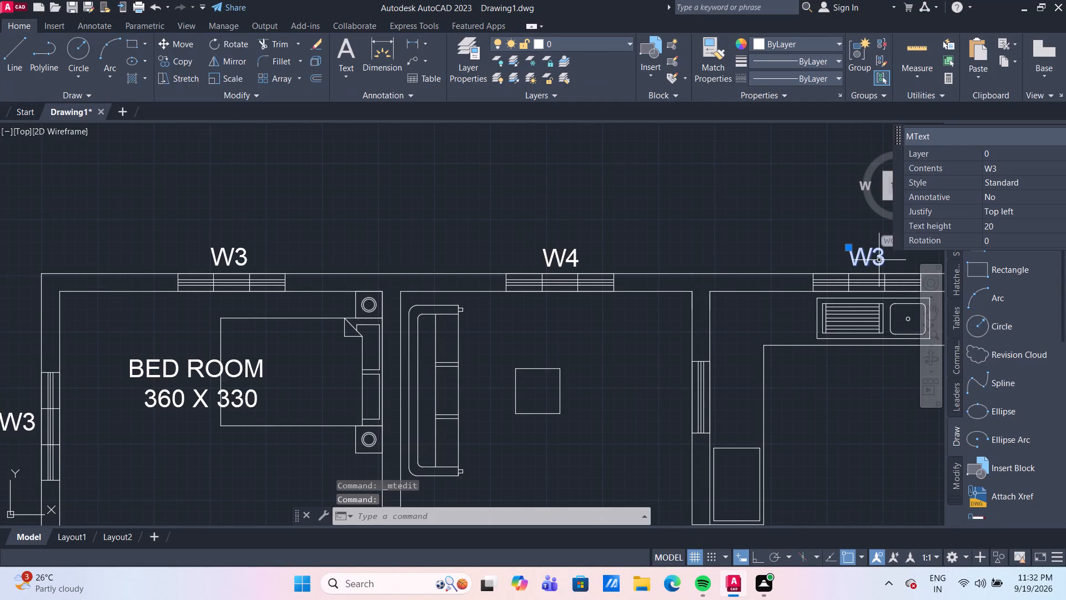
key("Escape")
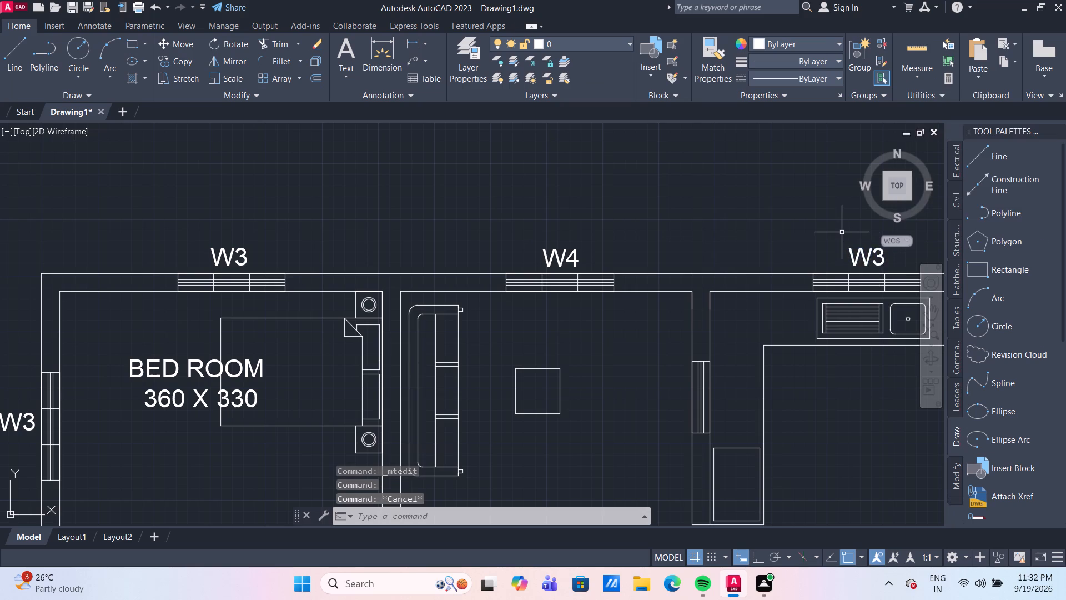
double_click(883, 257)
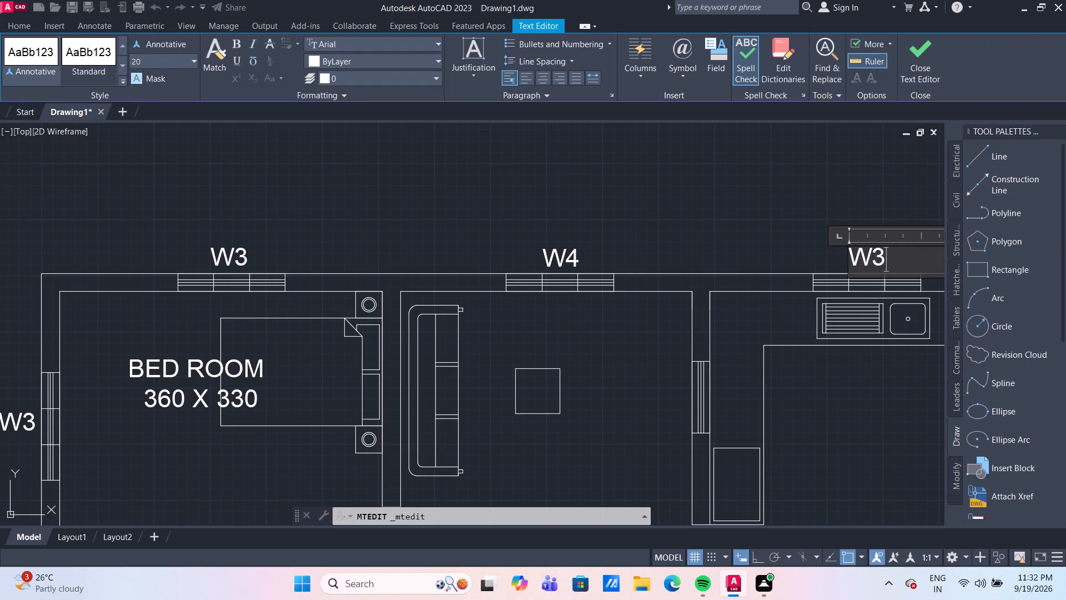
key("BackSpace")
key("BackSpace")
key("k")
key("w")
key("4")
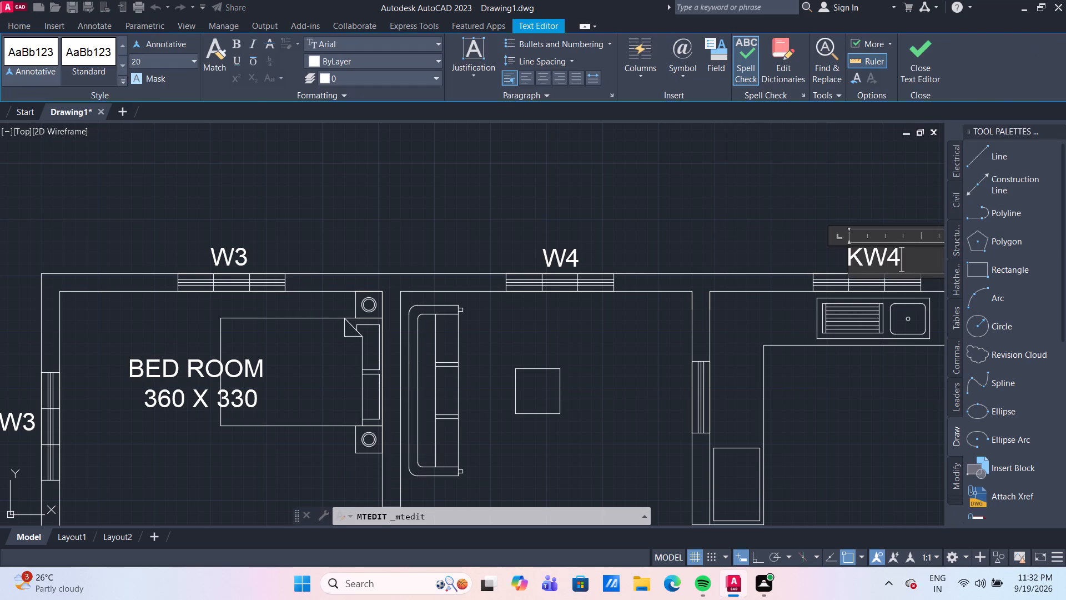
left_click(657, 227)
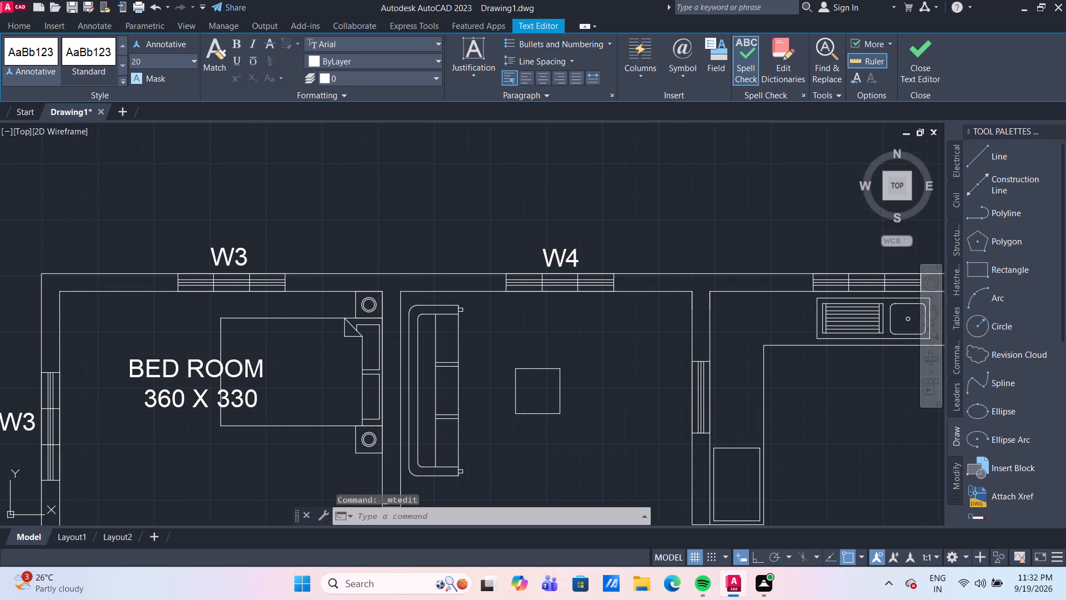
Hatch the narrow strip below the master bedroom's lower window with the CROSS pattern at scale 10.
scroll(663, 249, "down", 3)
middle_click_drag(645, 357, 637, 196)
scroll(645, 357, "up", 1)
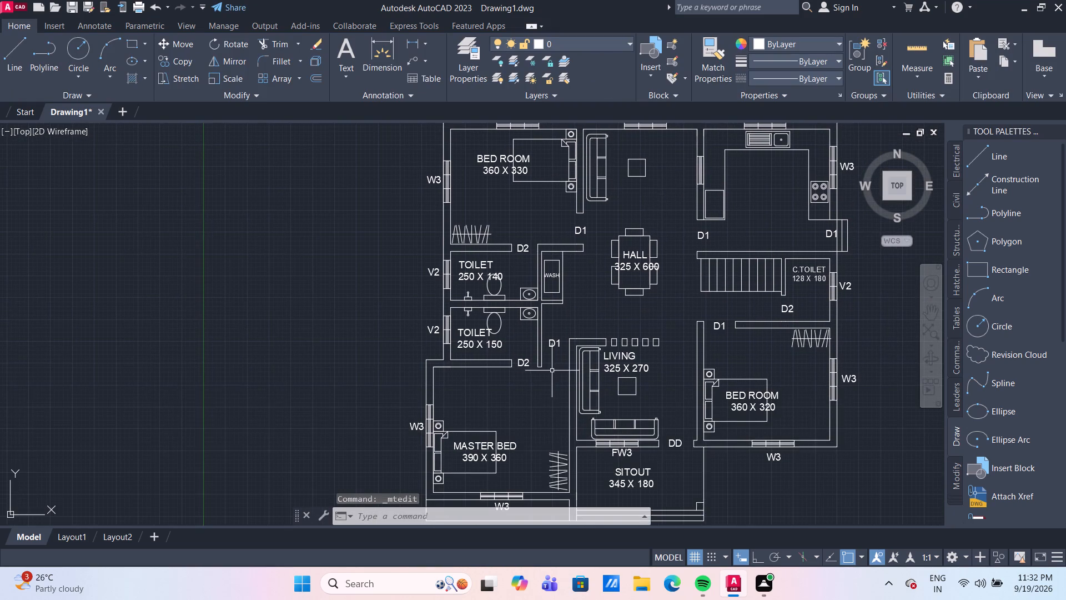
middle_click_drag(545, 376, 540, 298)
scroll(500, 403, "up", 2)
middle_click_drag(507, 383, 524, 288)
scroll(523, 292, "up", 1)
middle_click_drag(527, 336, 539, 257)
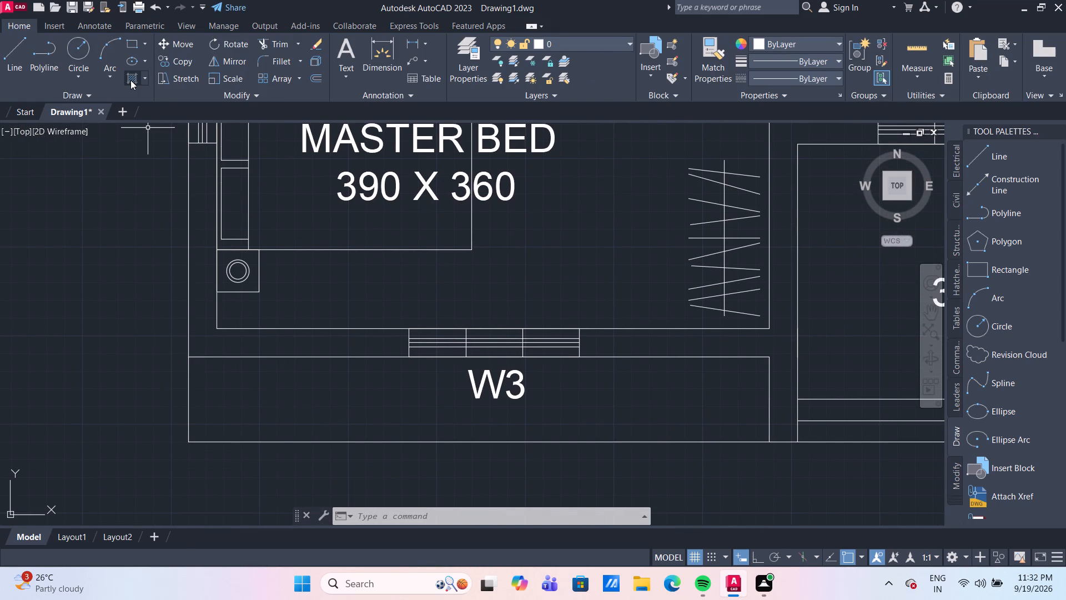
left_click(133, 80)
scroll(250, 87, "down", 2)
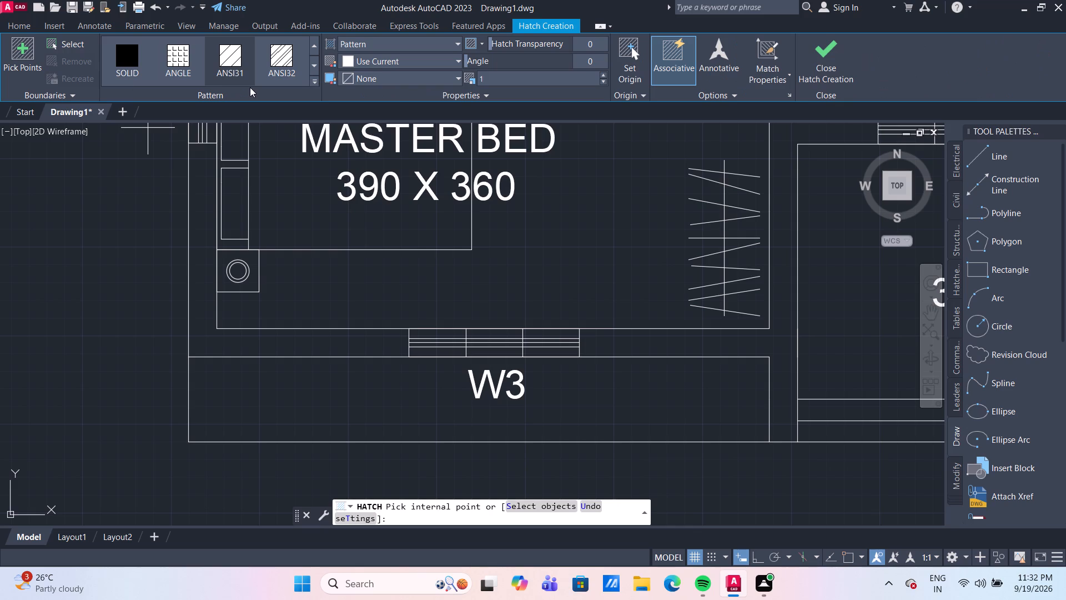
scroll(259, 74, "down", 4)
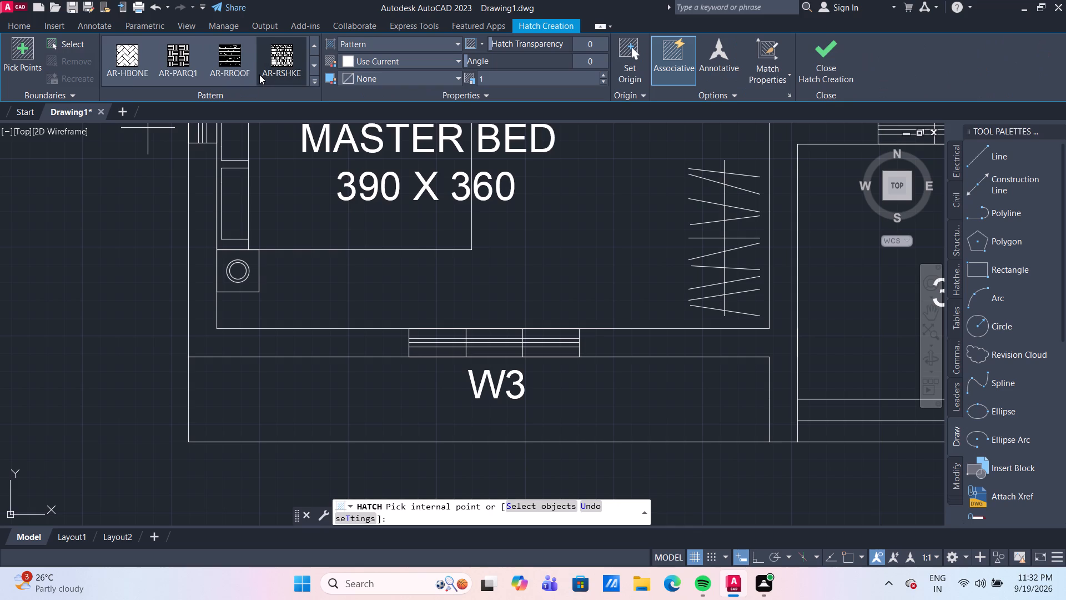
scroll(259, 74, "down", 2)
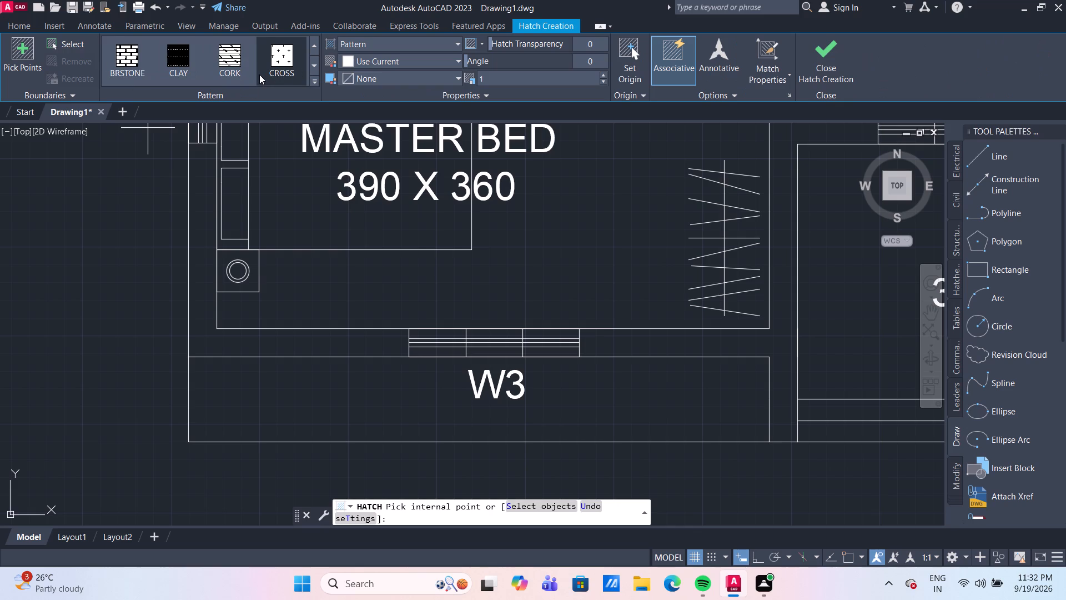
left_click(291, 58)
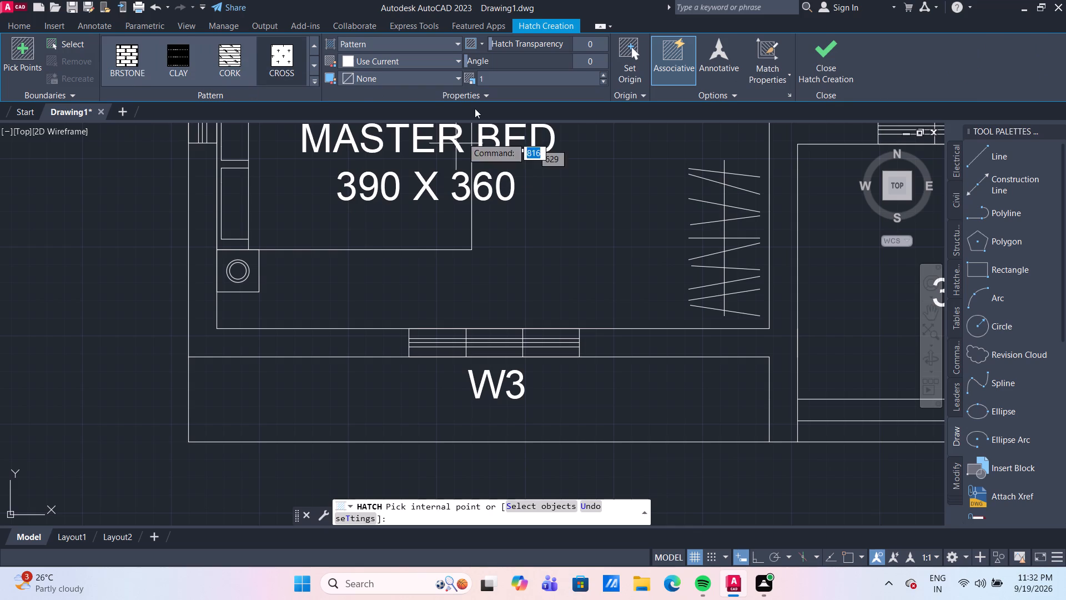
left_click(497, 72)
left_click(497, 76)
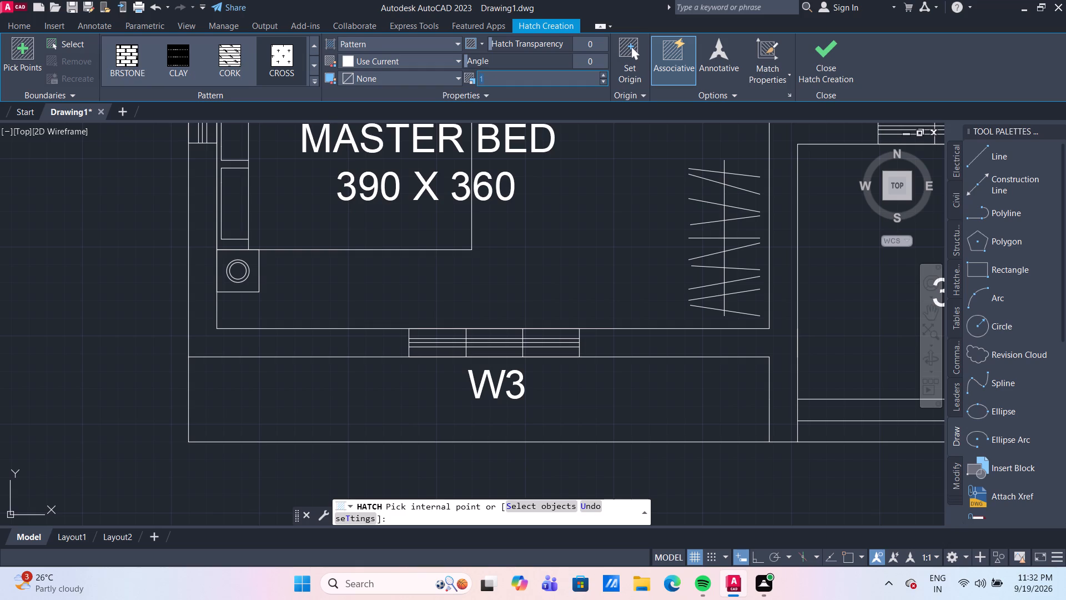
type("10")
key("Return")
left_click(401, 384)
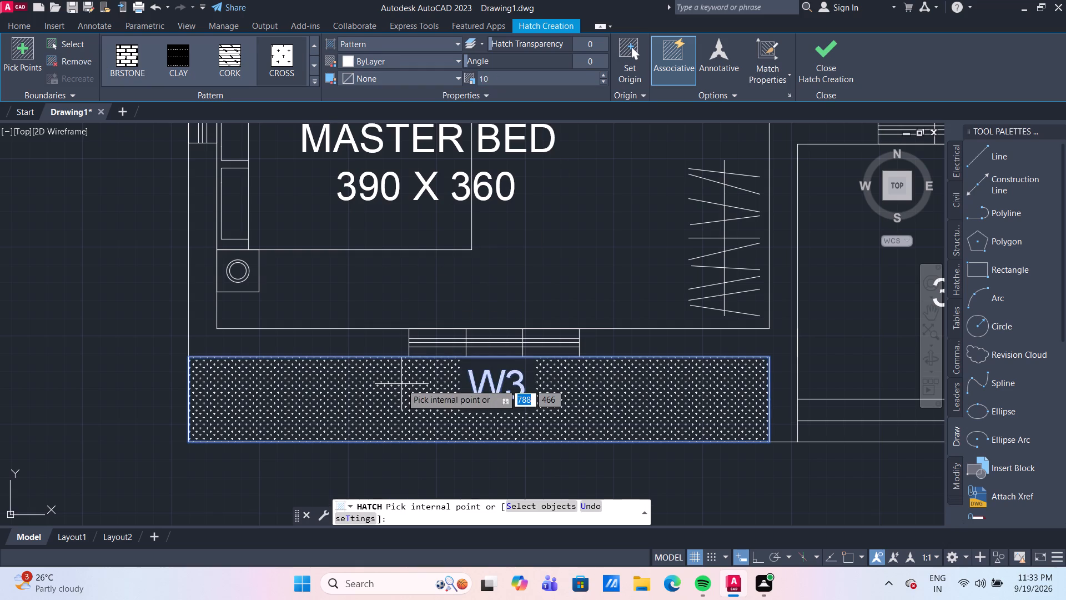
key("Escape")
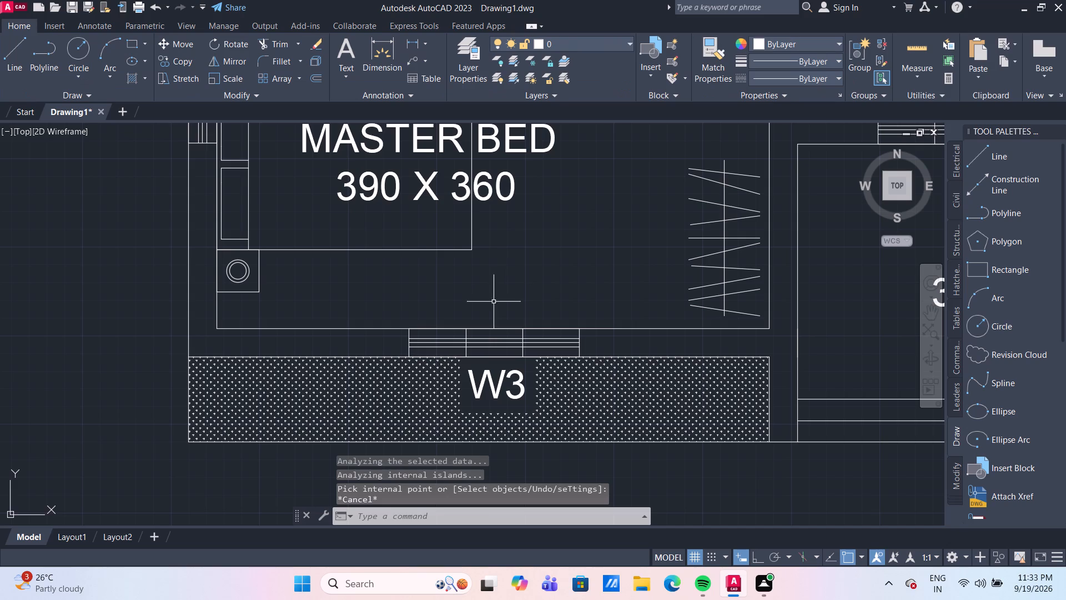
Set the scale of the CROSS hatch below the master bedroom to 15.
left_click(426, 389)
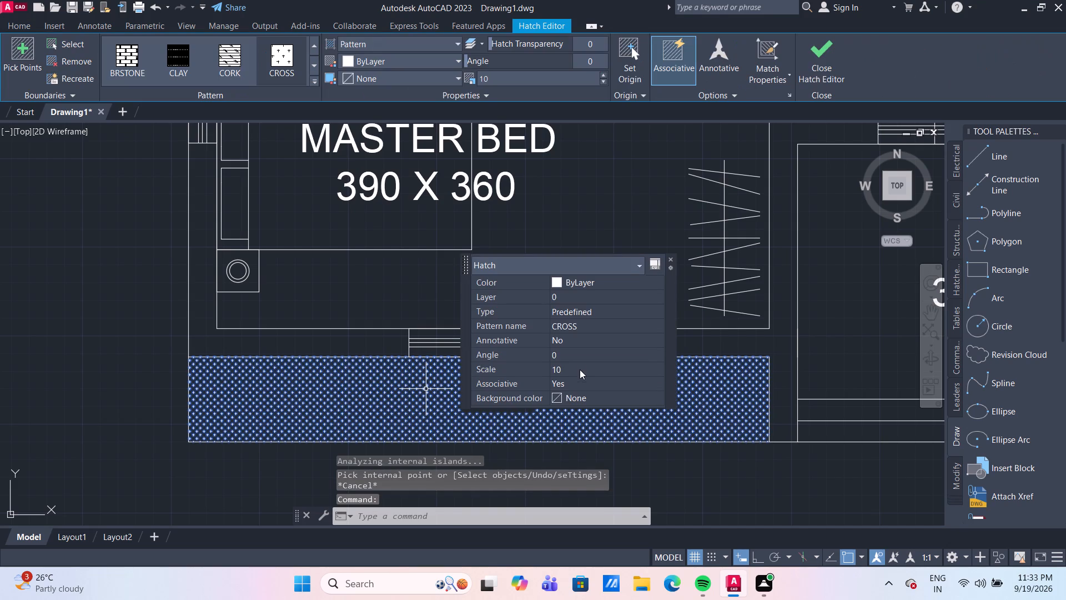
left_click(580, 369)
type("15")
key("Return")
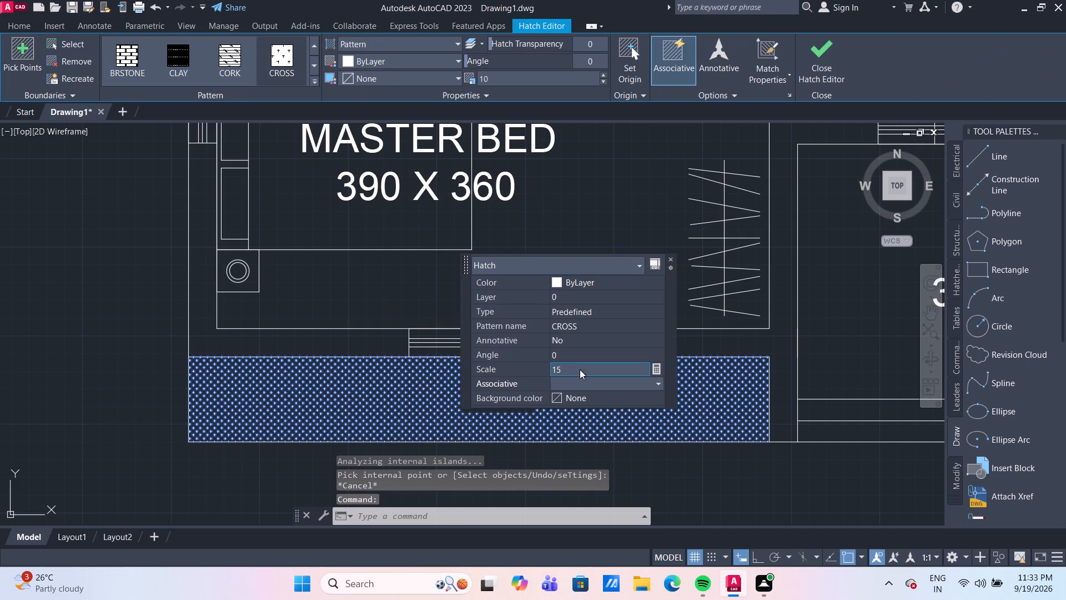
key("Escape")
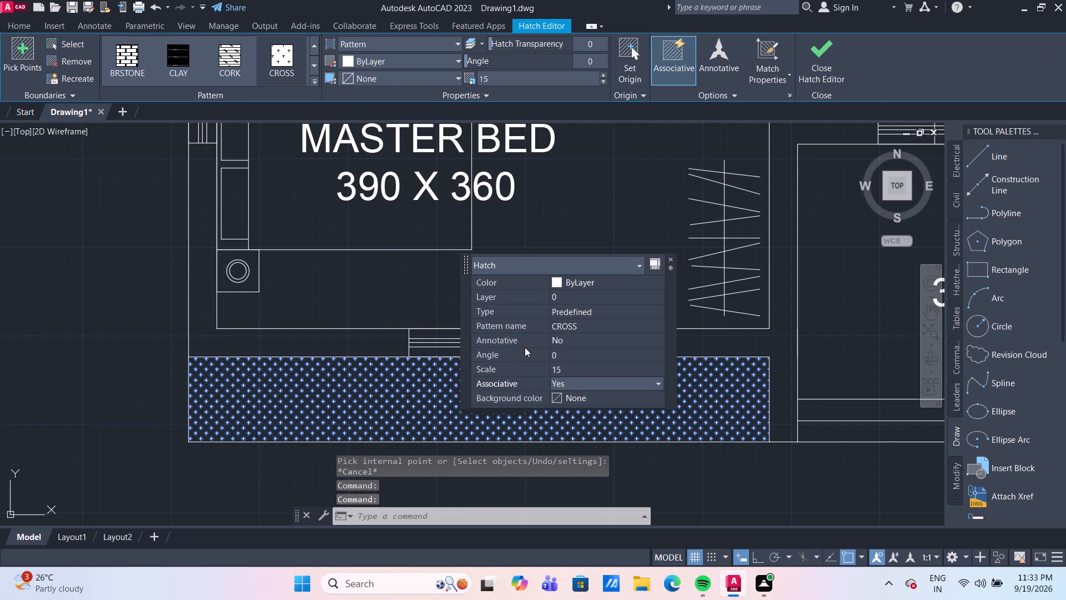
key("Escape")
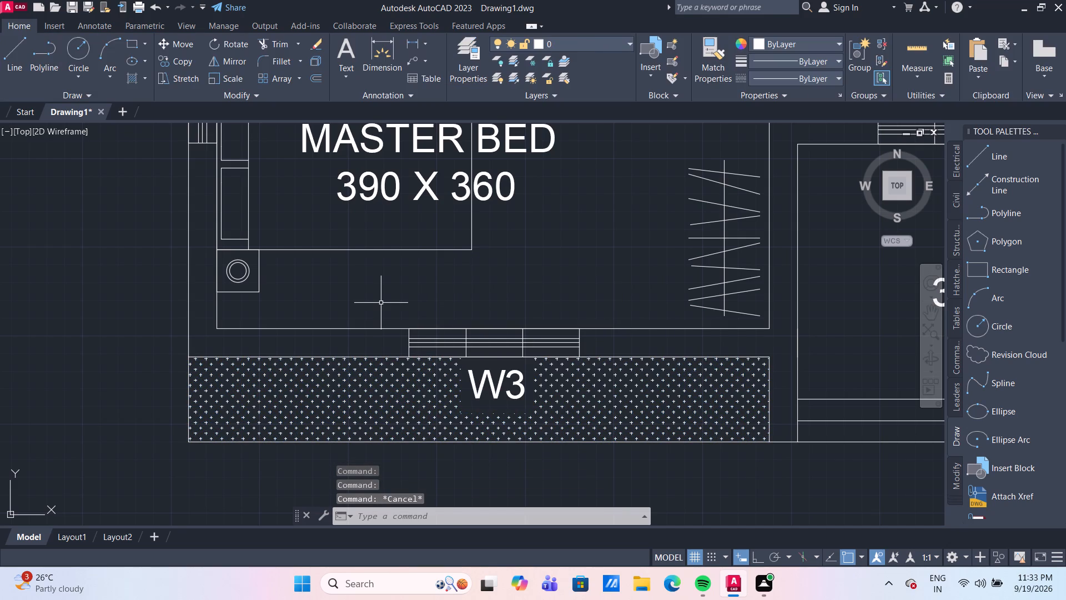
Set the scale of the CROSS hatch below the master bedroom to 20.
scroll(390, 300, "down", 2)
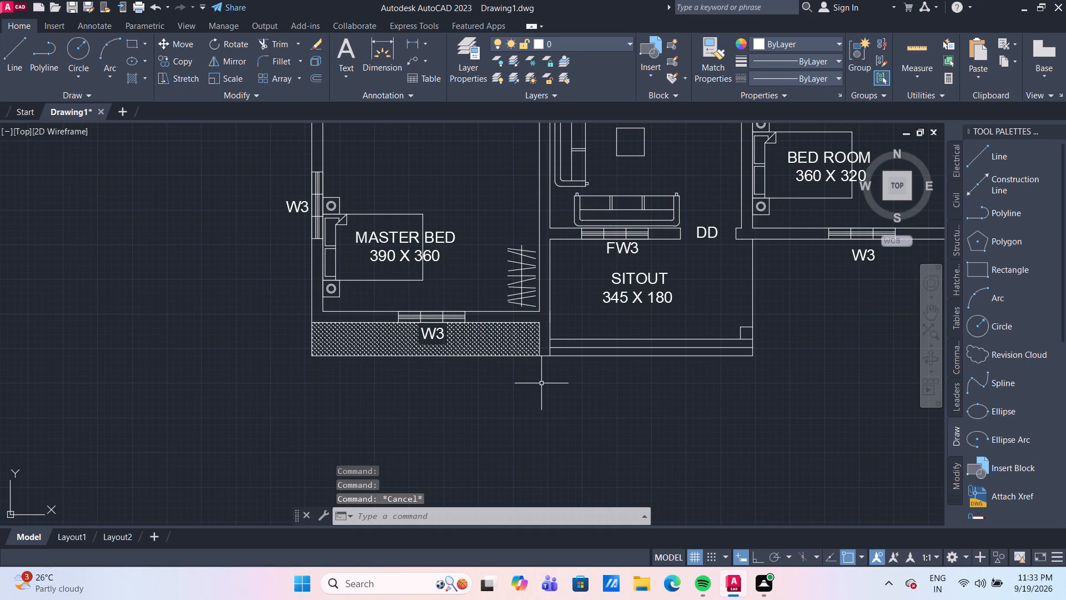
scroll(541, 388, "down", 2)
scroll(559, 385, "up", 1)
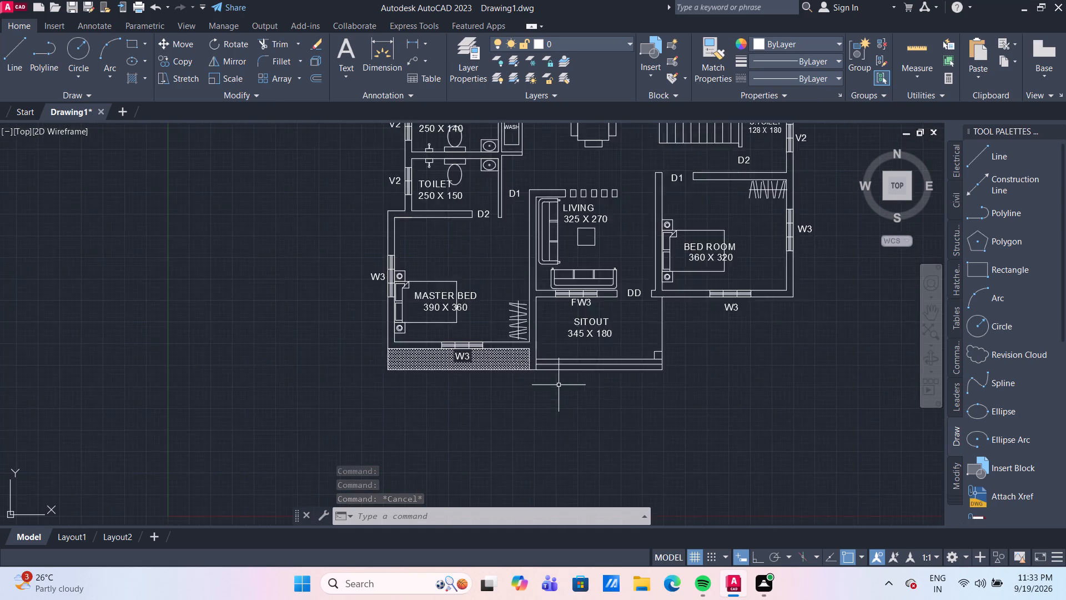
scroll(559, 385, "up", 1)
middle_click_drag(511, 378, 485, 417)
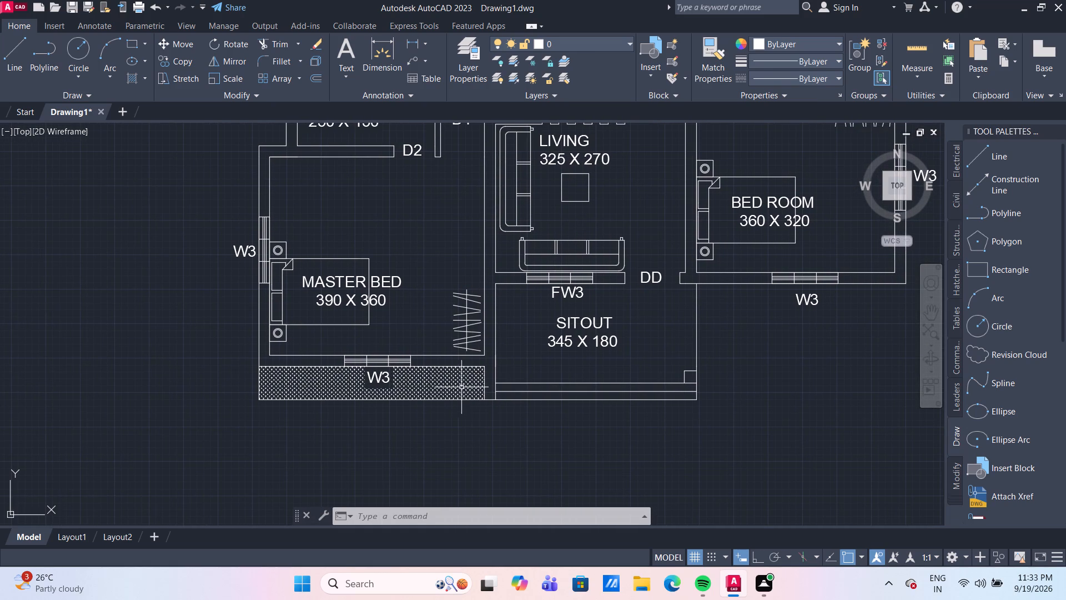
left_click(461, 387)
left_click(611, 339)
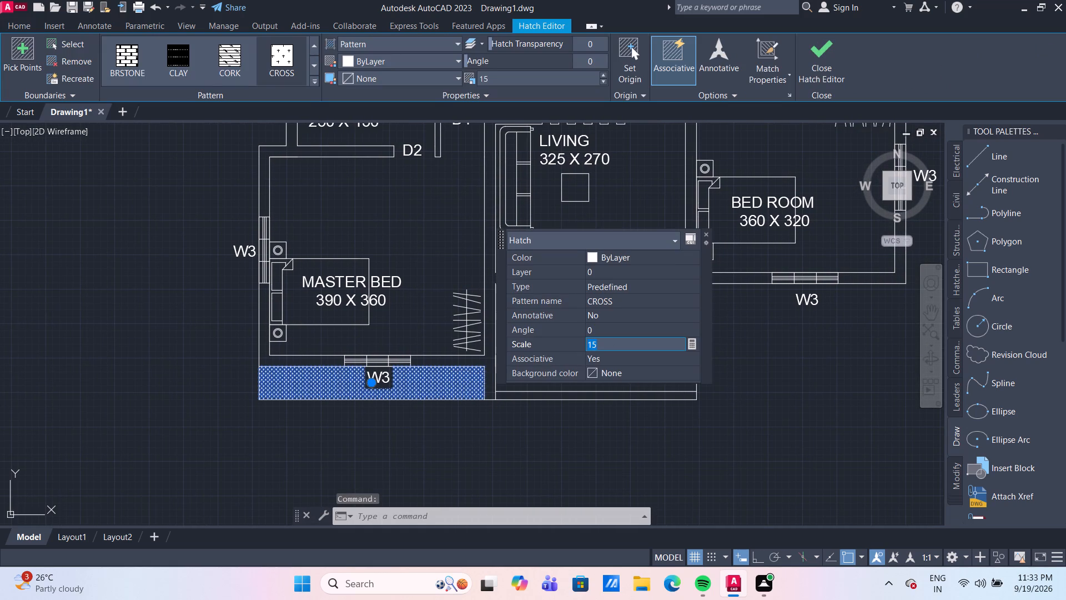
type("20")
key("Return")
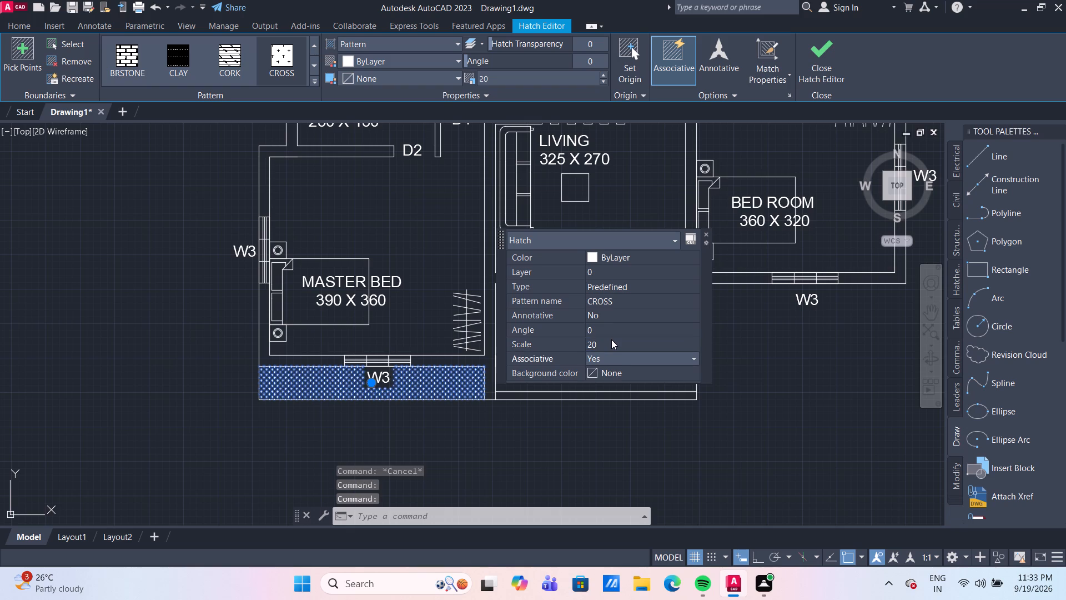
key("Escape")
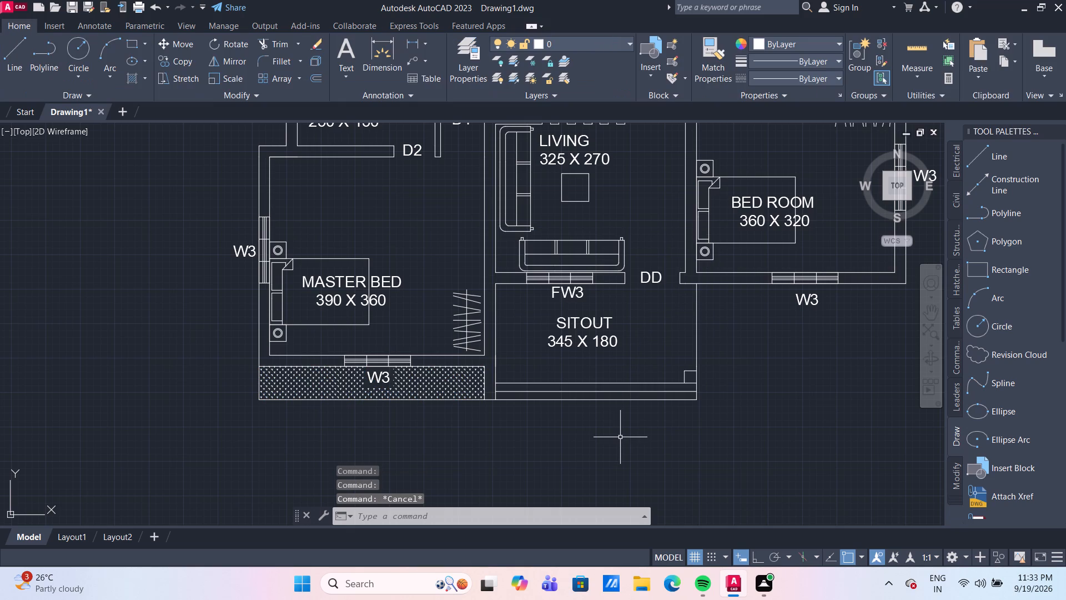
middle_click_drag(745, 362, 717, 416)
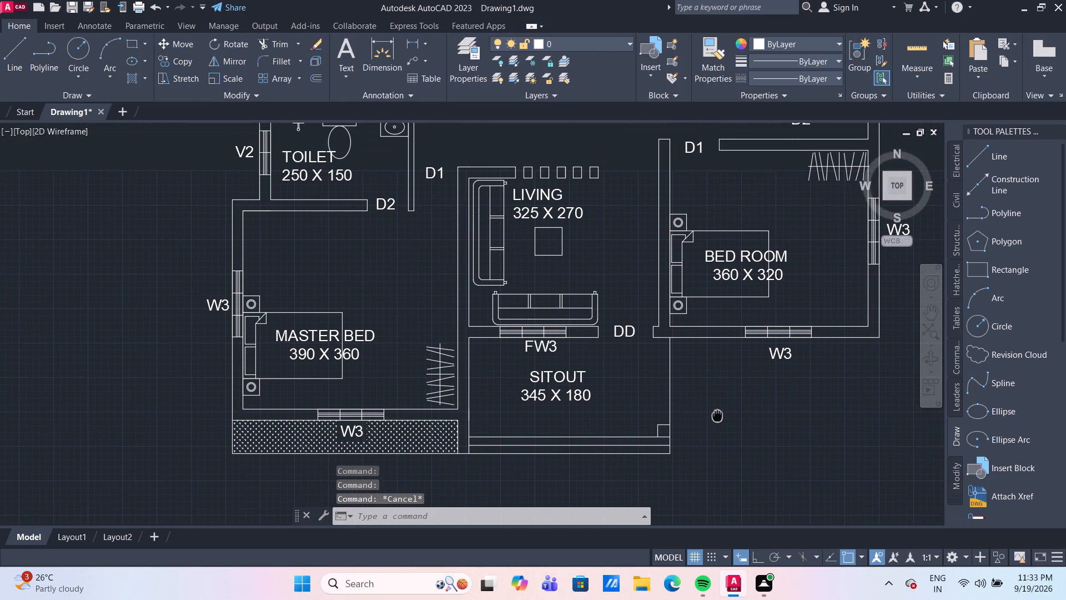
Hatch the long seat strips of the two living-room sofas and the sofa beside the upper bedroom with the CROSS pattern.
middle_click_drag(717, 416, 716, 417)
scroll(591, 376, "up", 2)
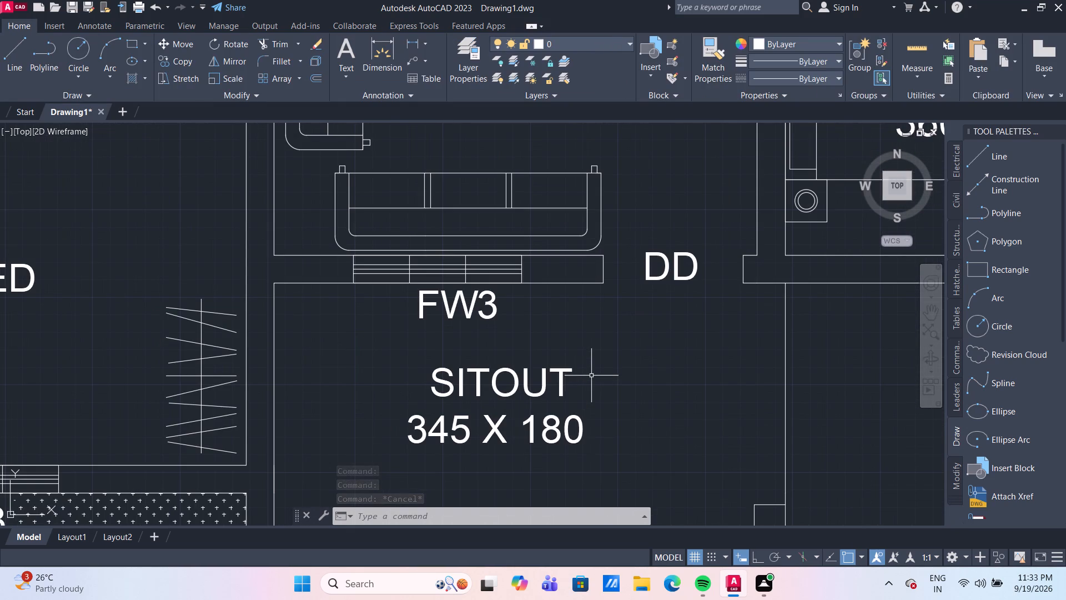
middle_click_drag(577, 338, 676, 394)
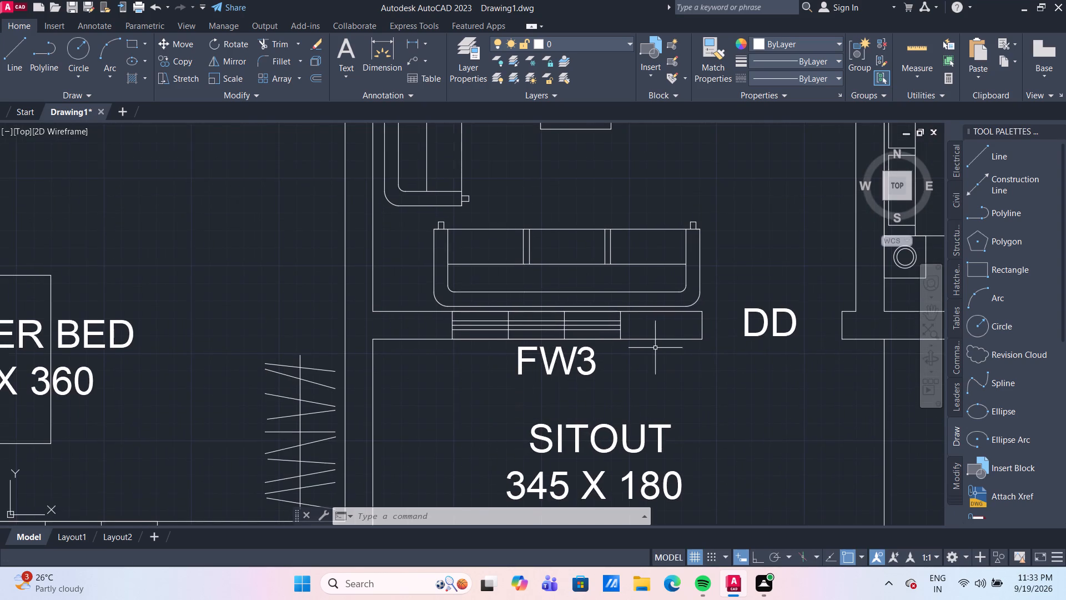
scroll(655, 342, "down", 2)
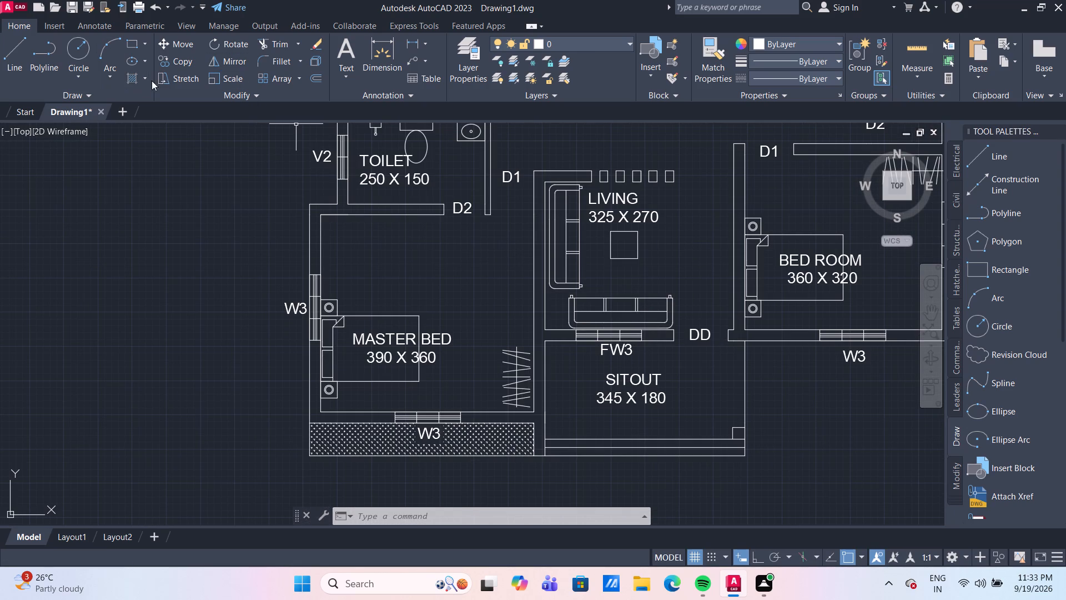
left_click(135, 81)
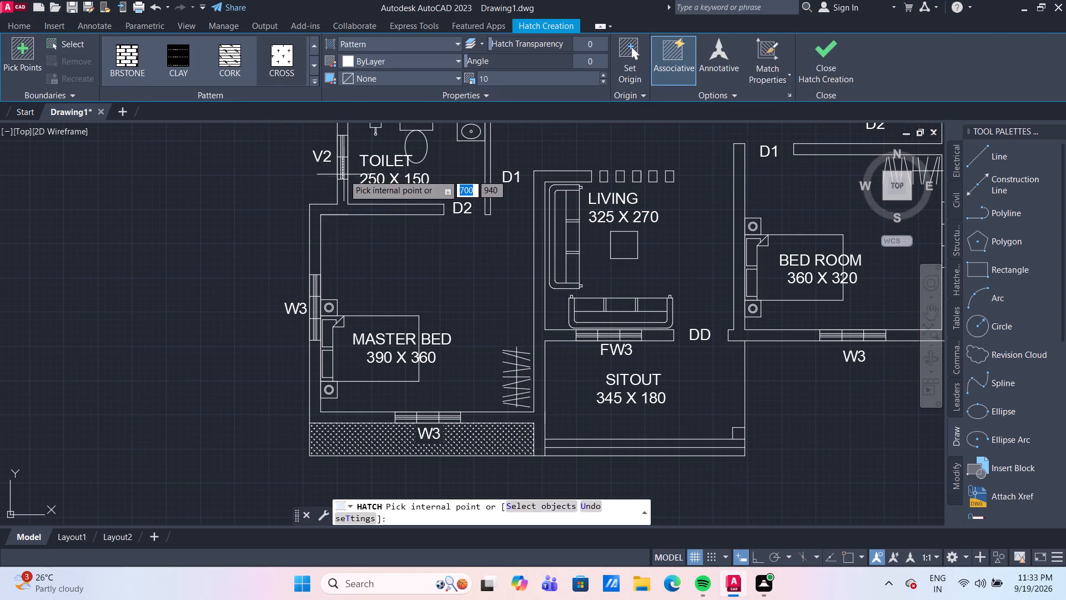
scroll(524, 279, "up", 3)
left_click(820, 440)
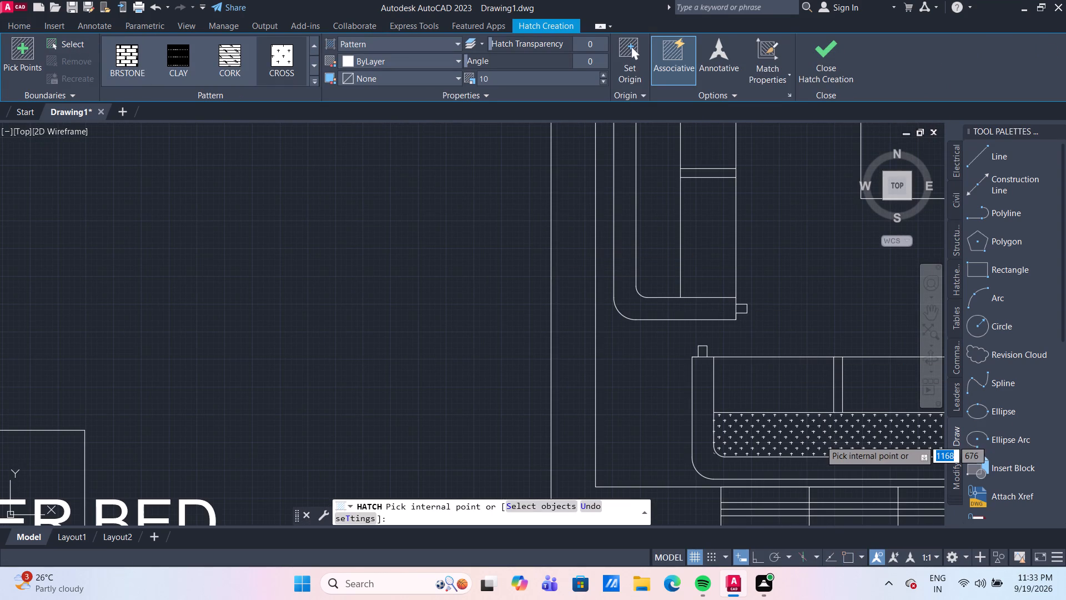
left_click(664, 235)
scroll(664, 235, "down", 2)
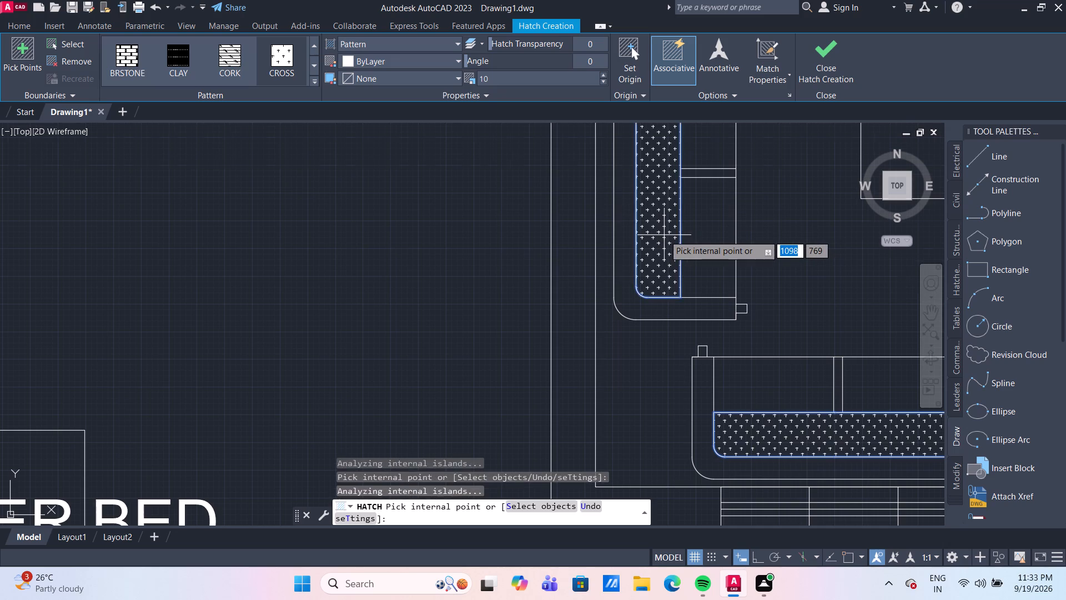
scroll(664, 235, "down", 3)
scroll(668, 167, "up", 2)
middle_click_drag(668, 167, 534, 376)
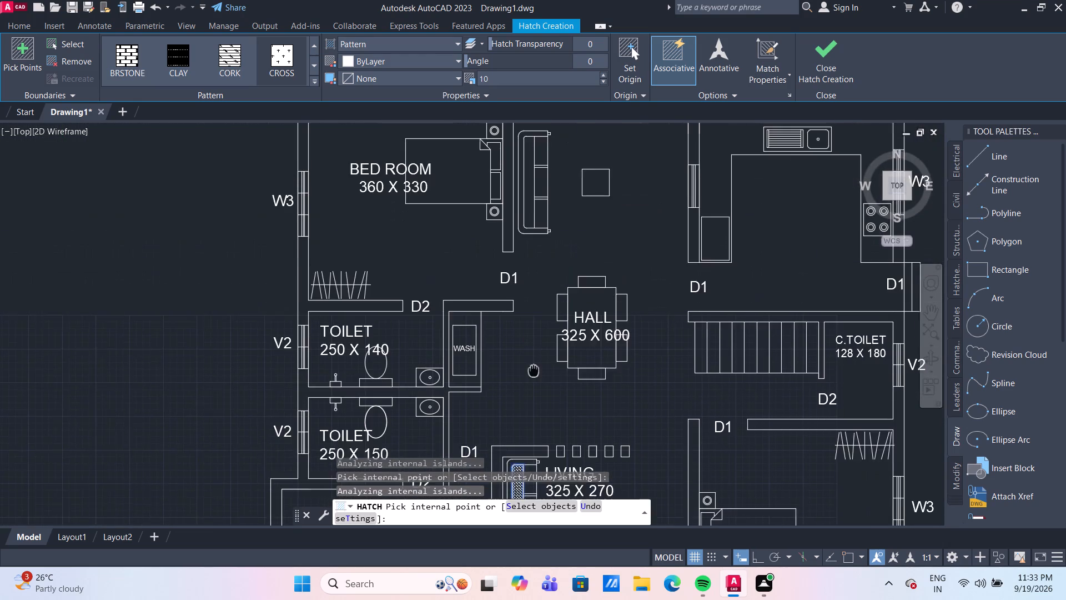
middle_click_drag(534, 376, 534, 377)
scroll(541, 221, "up", 2)
left_click(511, 191)
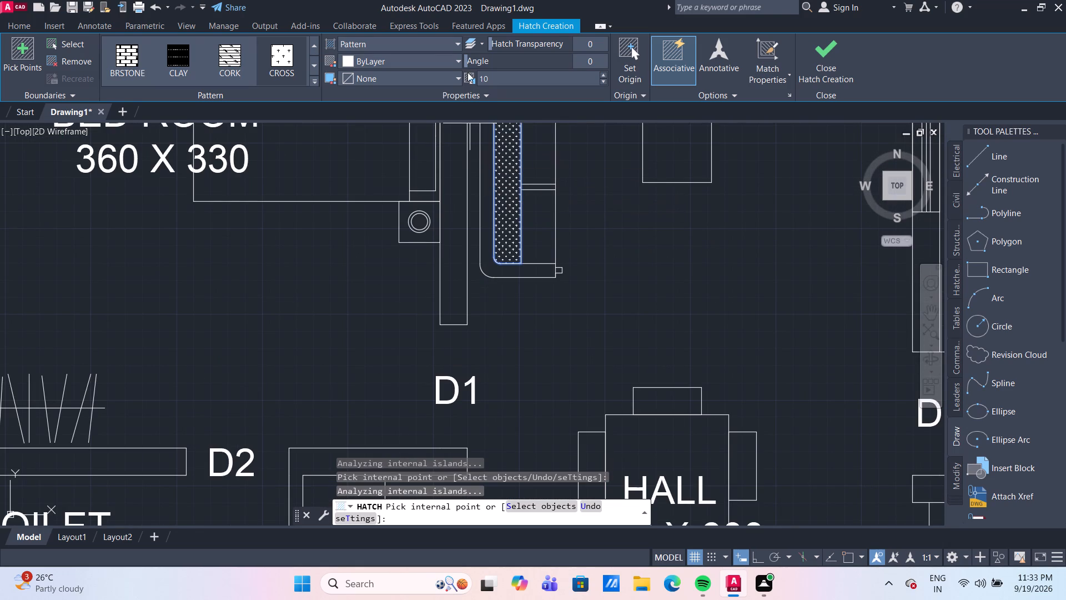
Set the scale of the CROSS hatch on the three sofa seats to 25 and finish the hatch.
left_click(529, 77)
type("25")
key("Return")
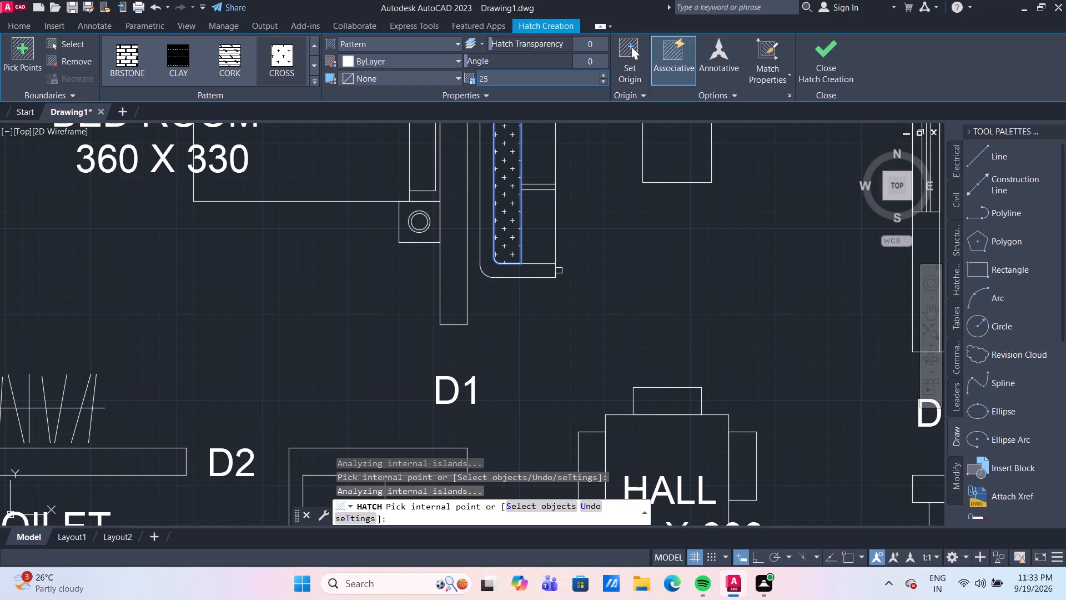
key("Escape")
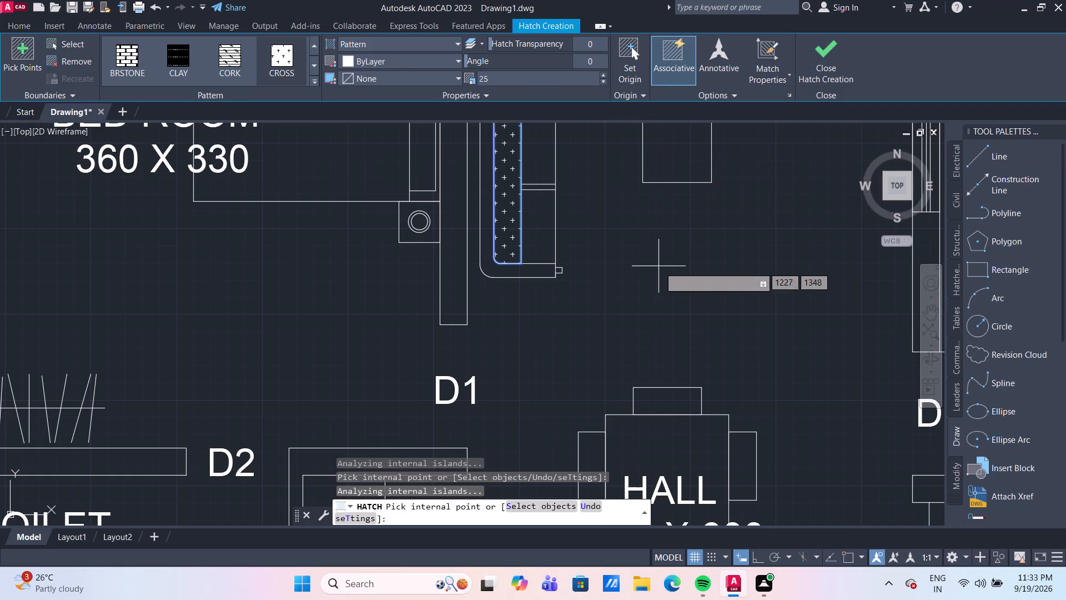
Turn off log file recording with the LOGFILEOFF command.
scroll(665, 272, "down", 2)
middle_click_drag(665, 272, 641, 238)
scroll(641, 238, "down", 2)
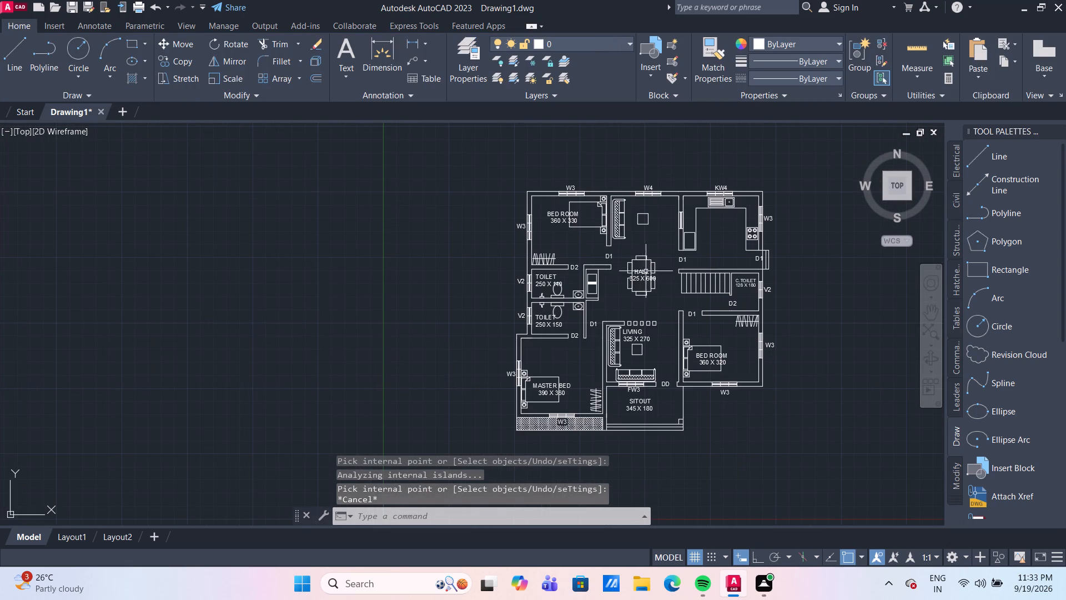
middle_click_drag(652, 327, 605, 322)
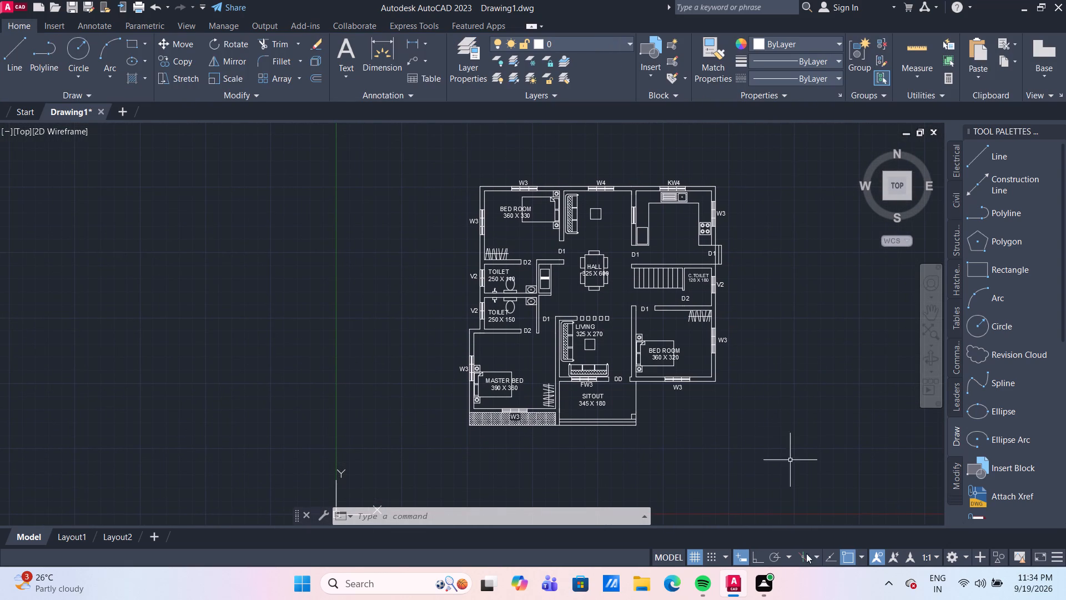
left_click(549, 521)
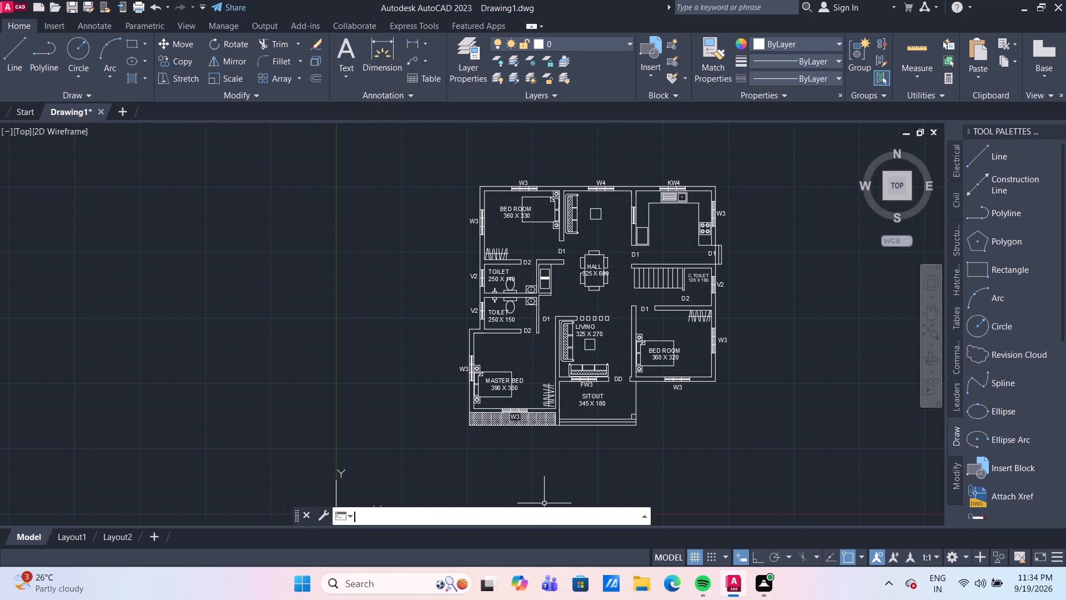
type("LO")
key("g")
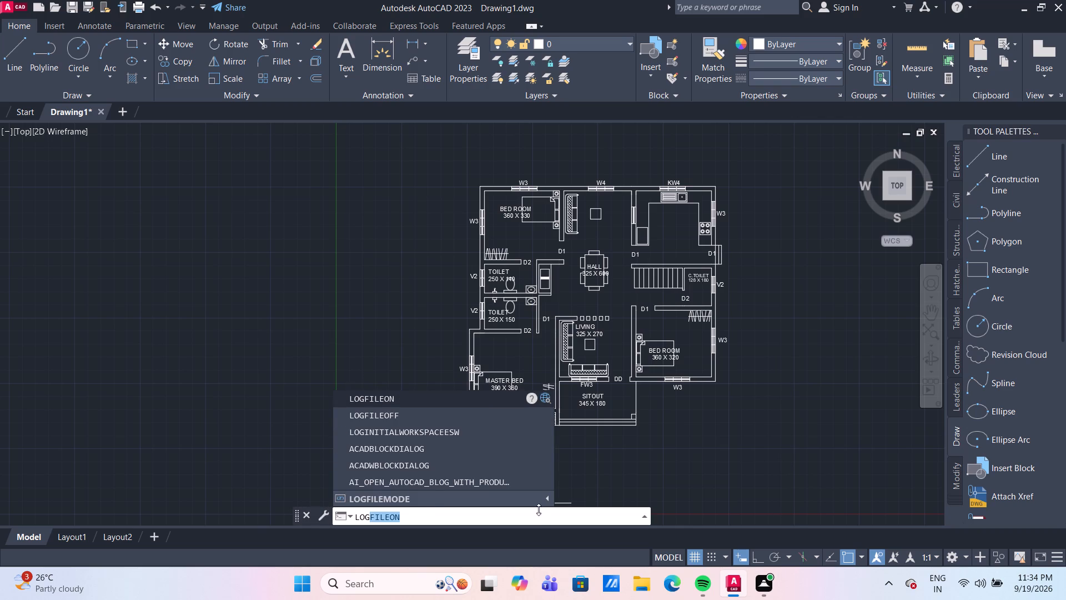
left_click(469, 416)
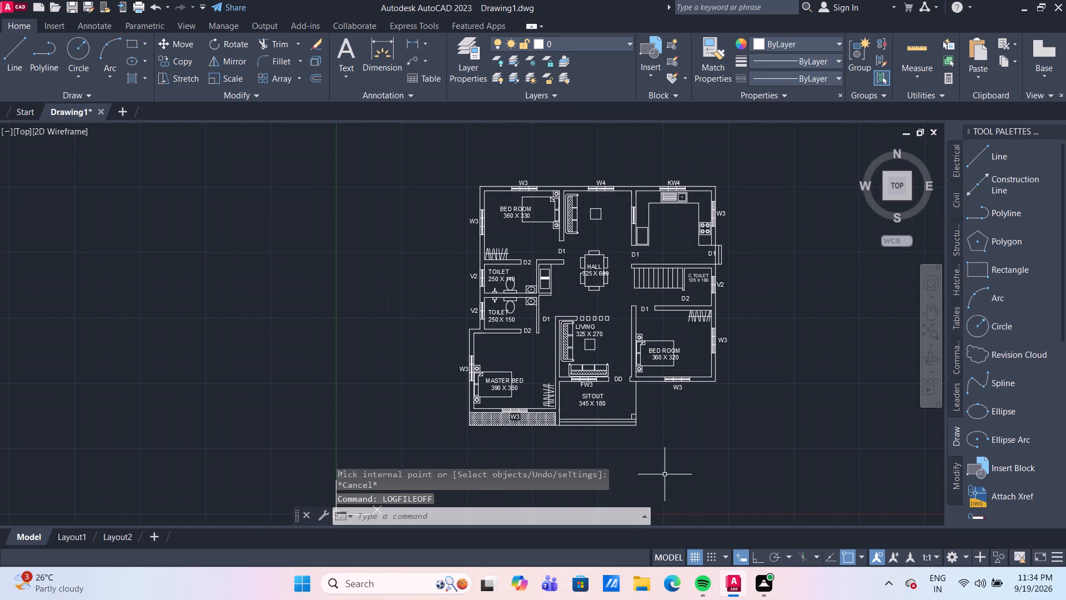
Start a plot of the model using the DWG To PDF.pc3 plotter and ISO A4 (297.00 x 210.00 MM) paper.
type("PLOT")
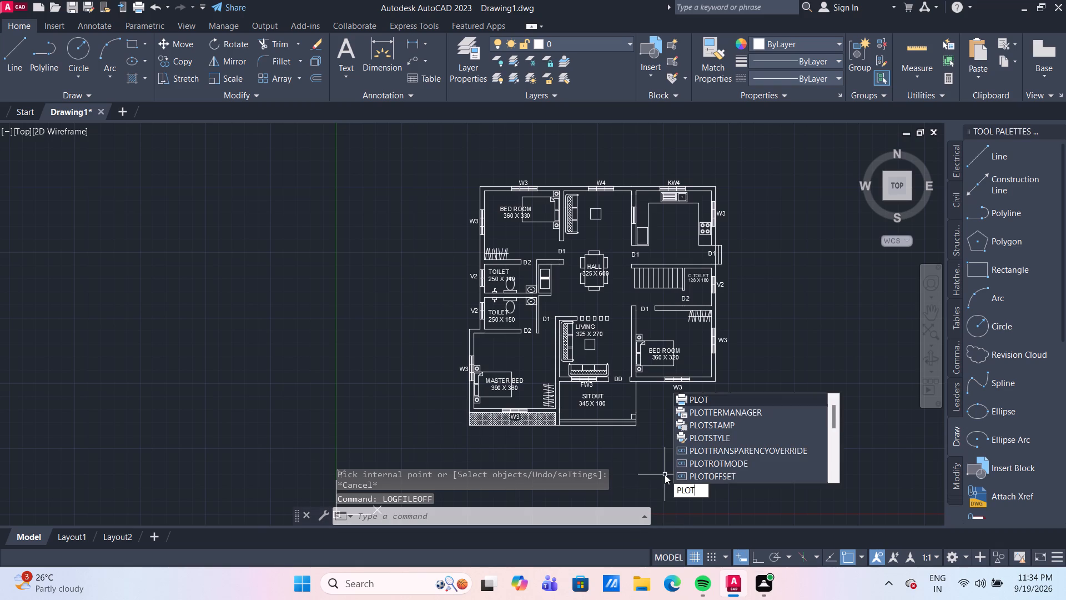
key("Return")
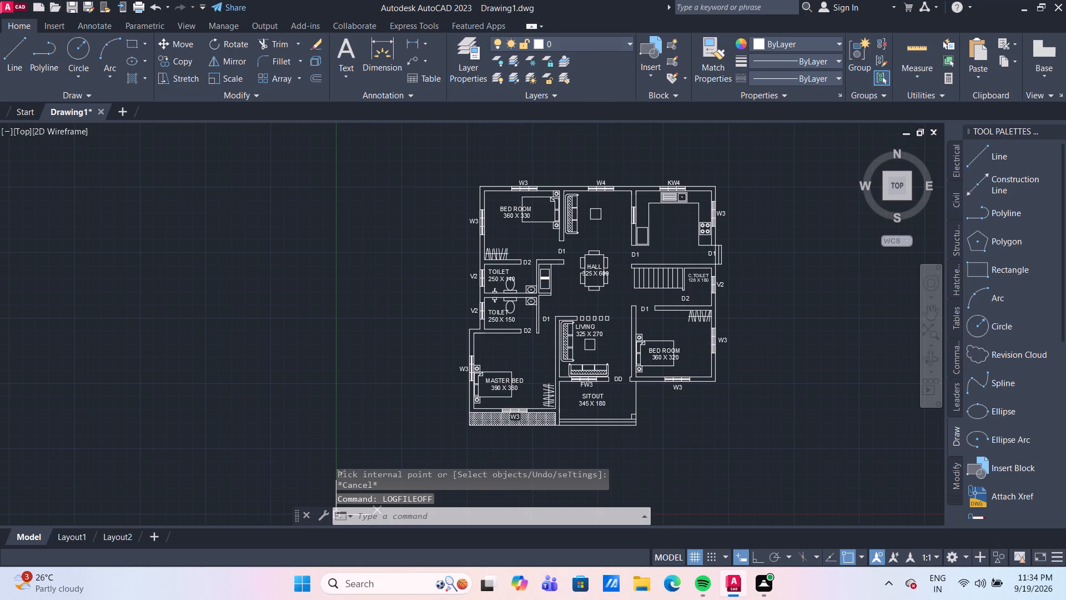
left_click(428, 187)
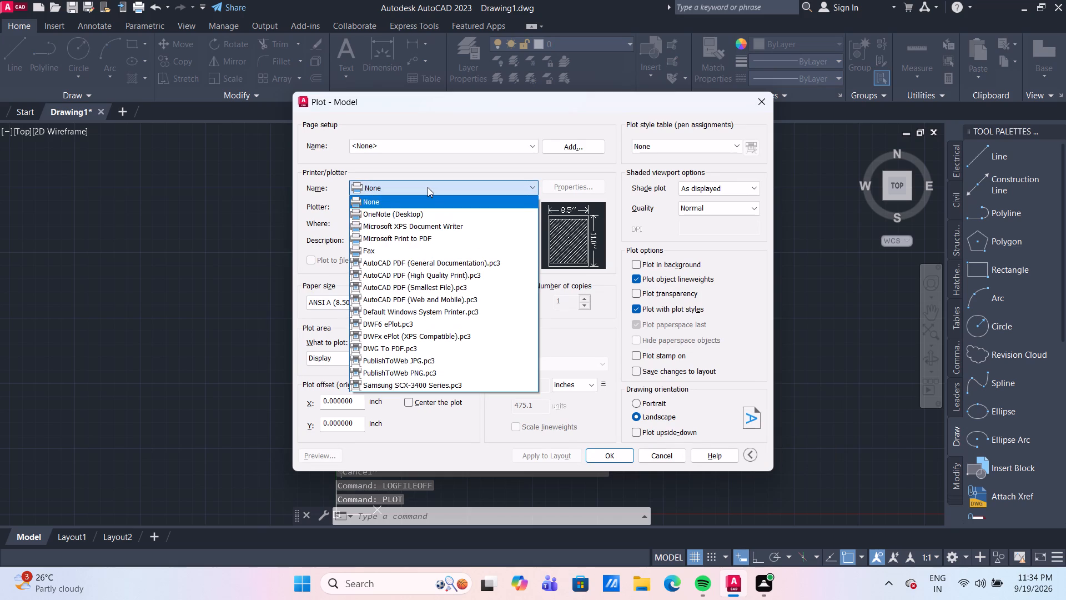
left_click(416, 351)
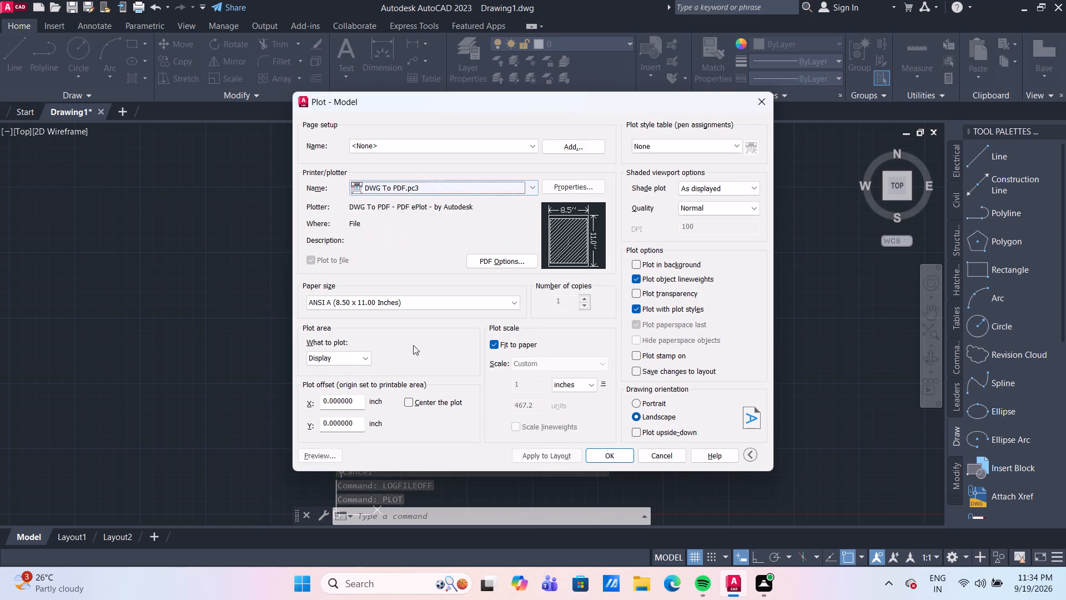
left_click(403, 303)
scroll(375, 336, "down", 4)
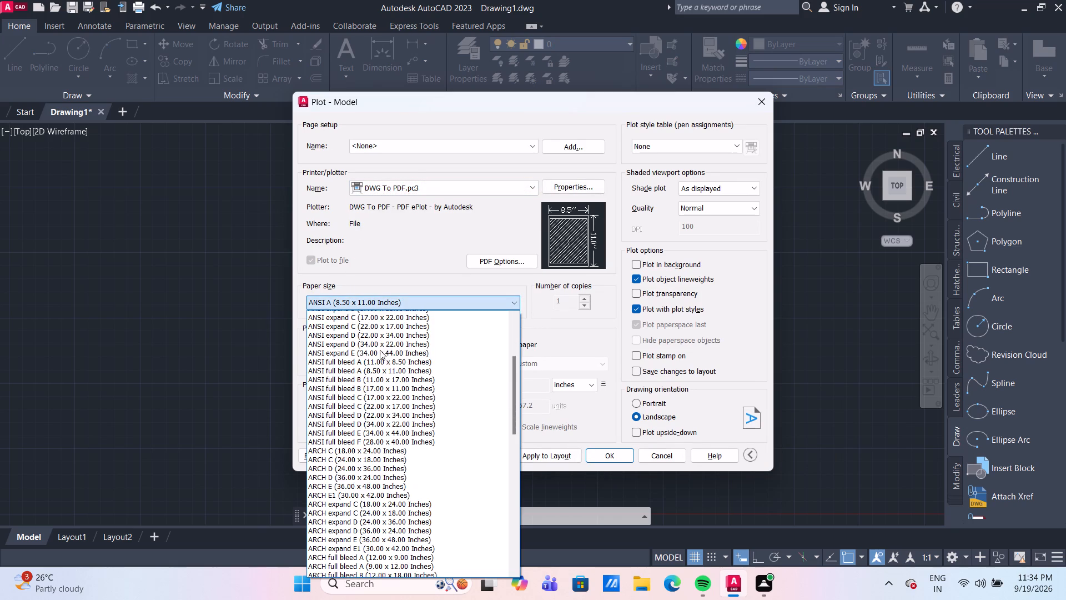
scroll(385, 358, "down", 13)
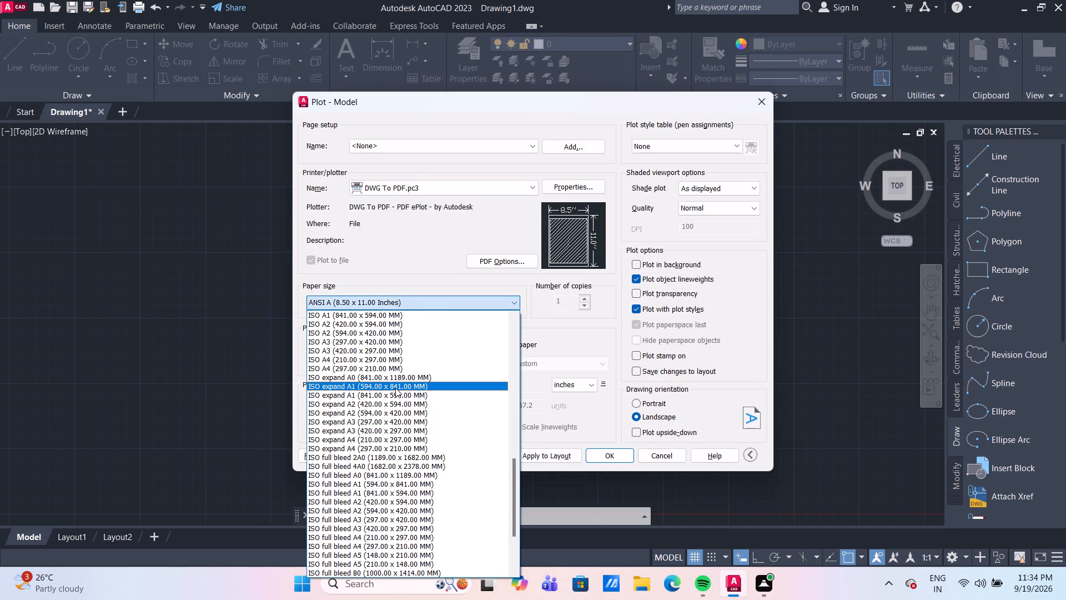
left_click(391, 371)
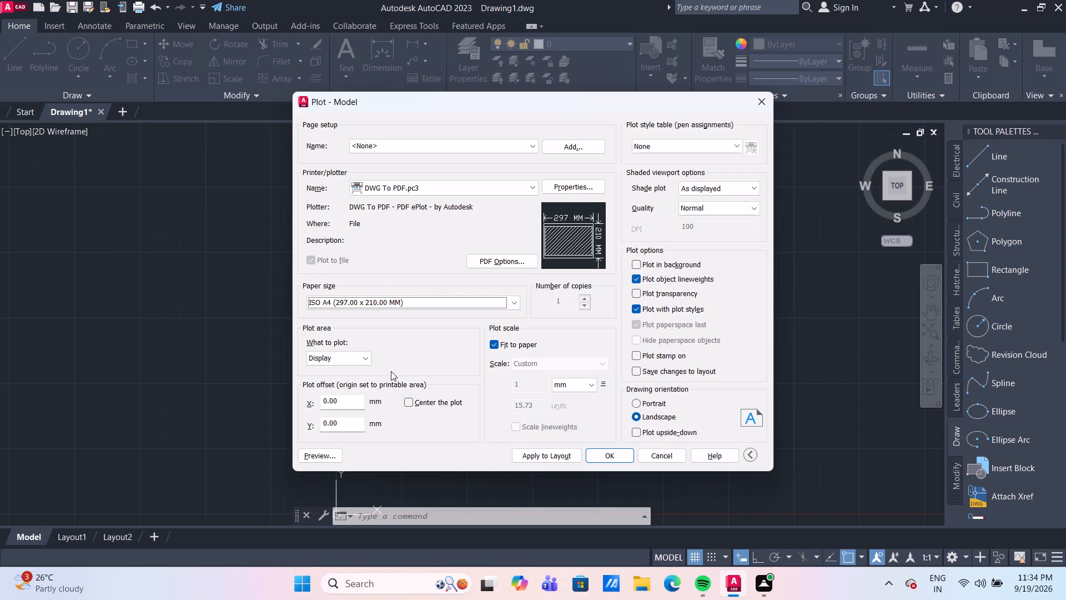
Set the plot area to a window enclosing the whole floor plan and center the plot on the sheet.
left_click(361, 357)
left_click(354, 399)
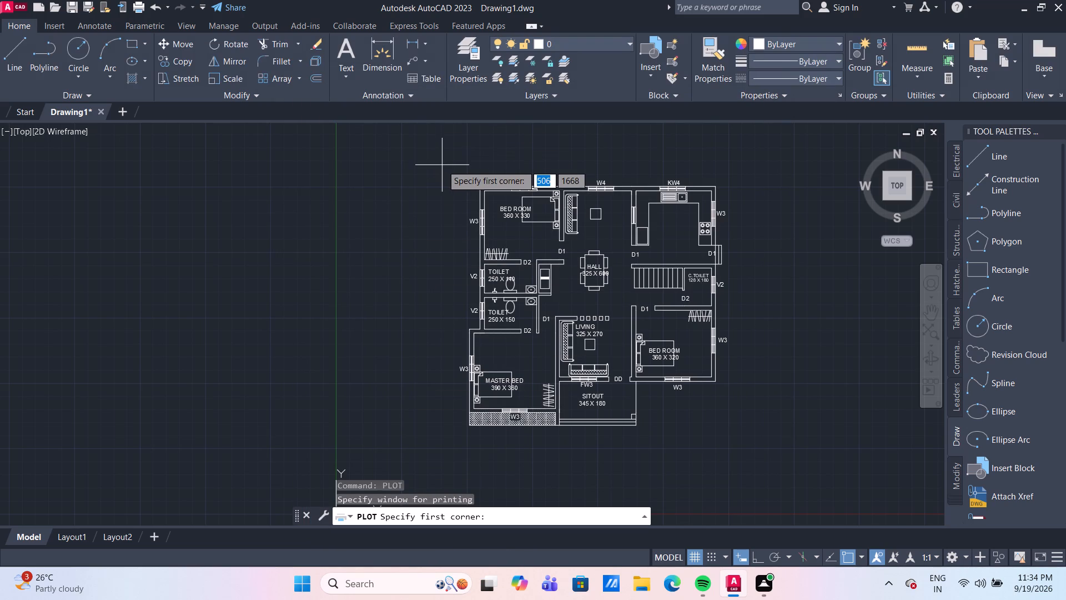
left_click(442, 165)
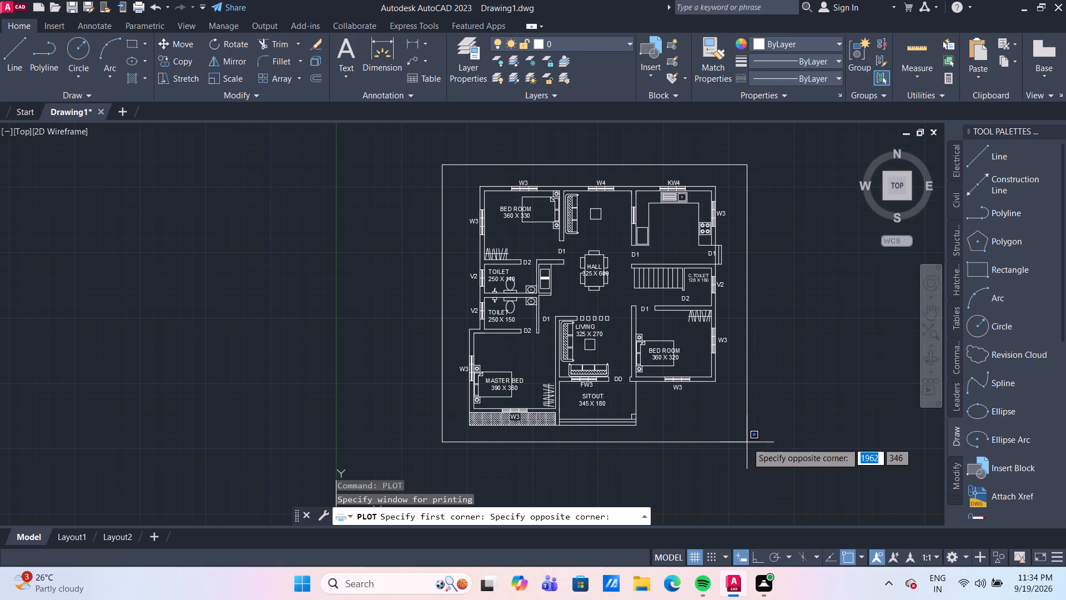
left_click(747, 442)
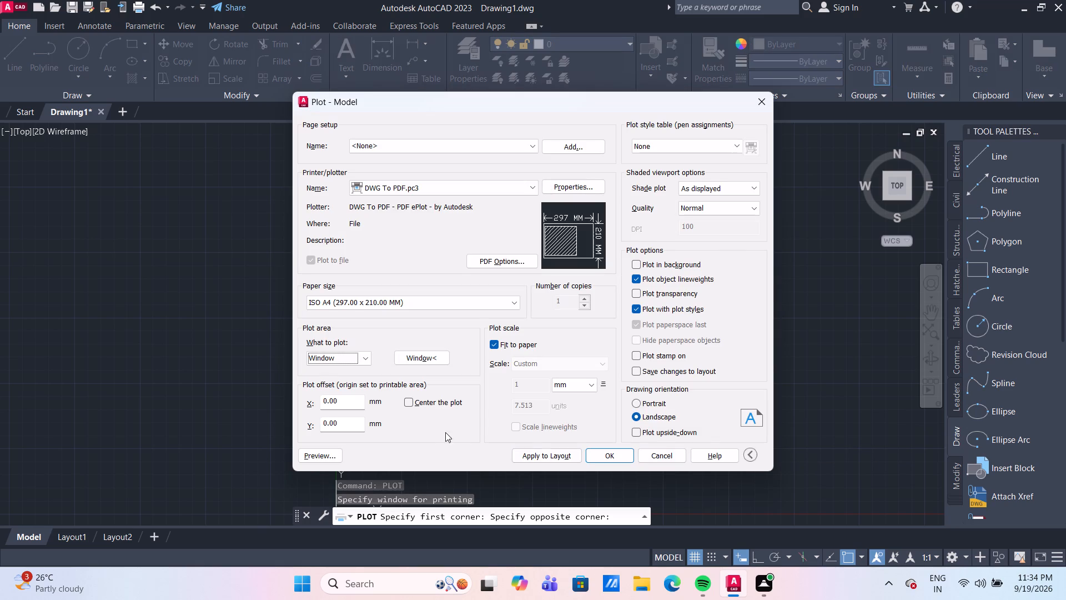
left_click(410, 402)
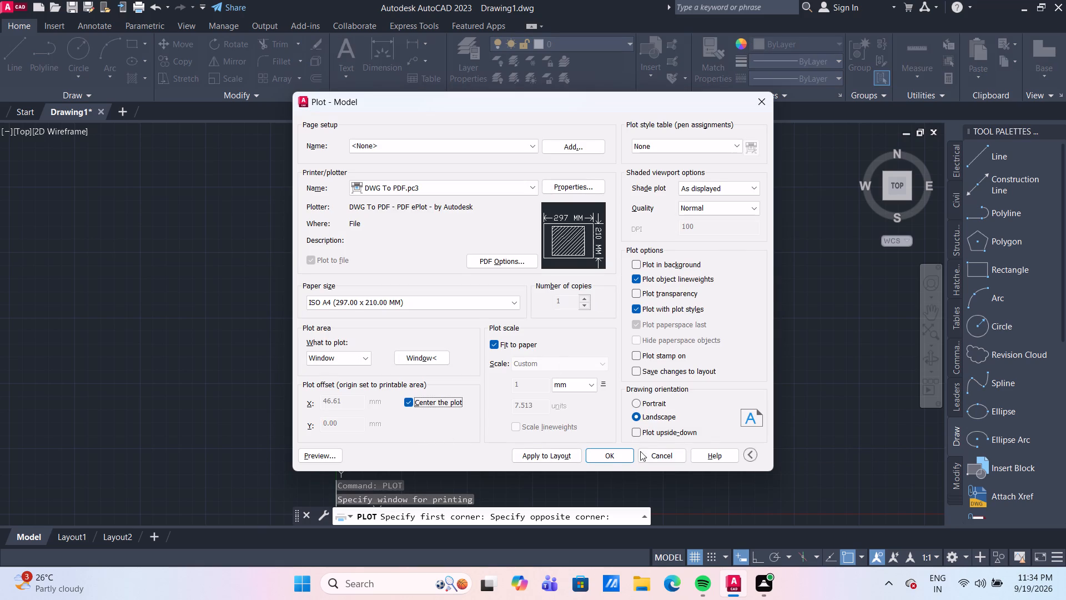
Plot the floor plan and save the PDF as 3BHK RESIDENTIAL PLAN in the CDA PDF folder on the Desktop.
left_click(619, 454)
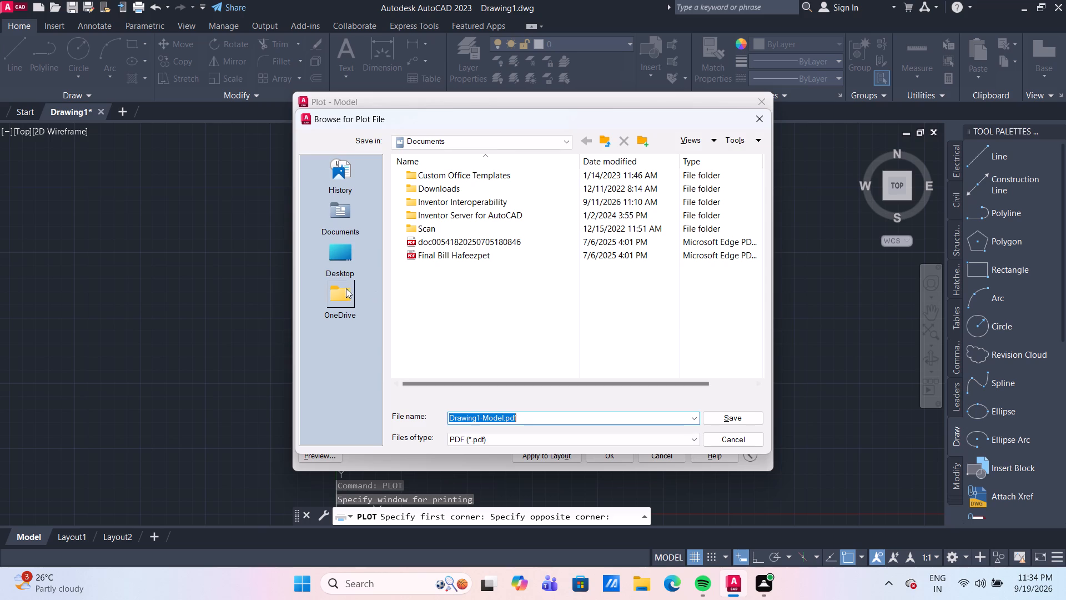
left_click(336, 254)
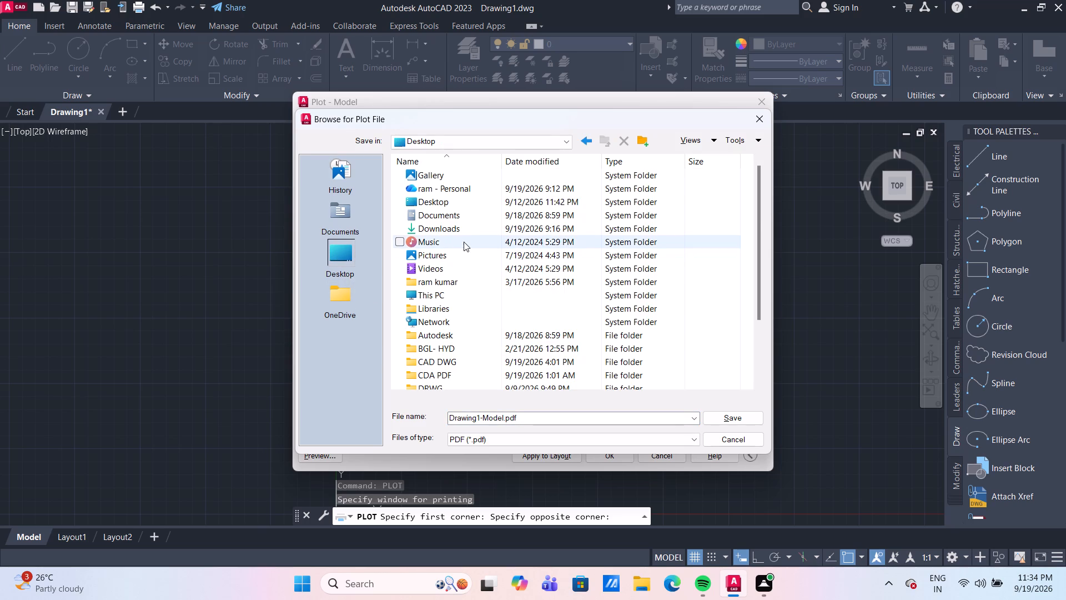
scroll(455, 295, "down", 2)
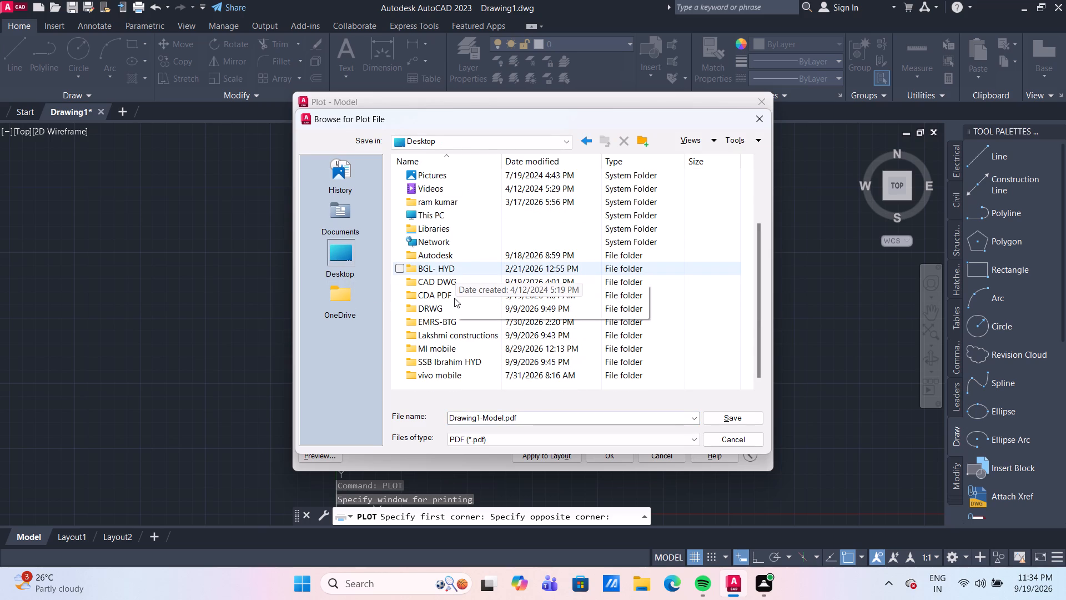
double_click(446, 296)
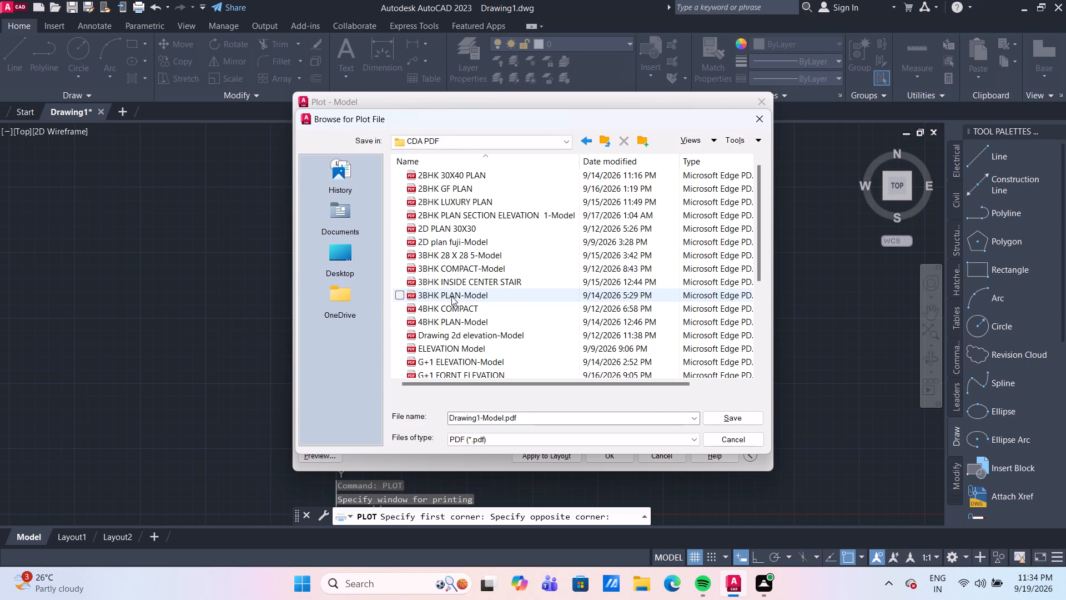
scroll(498, 294, "down", 6)
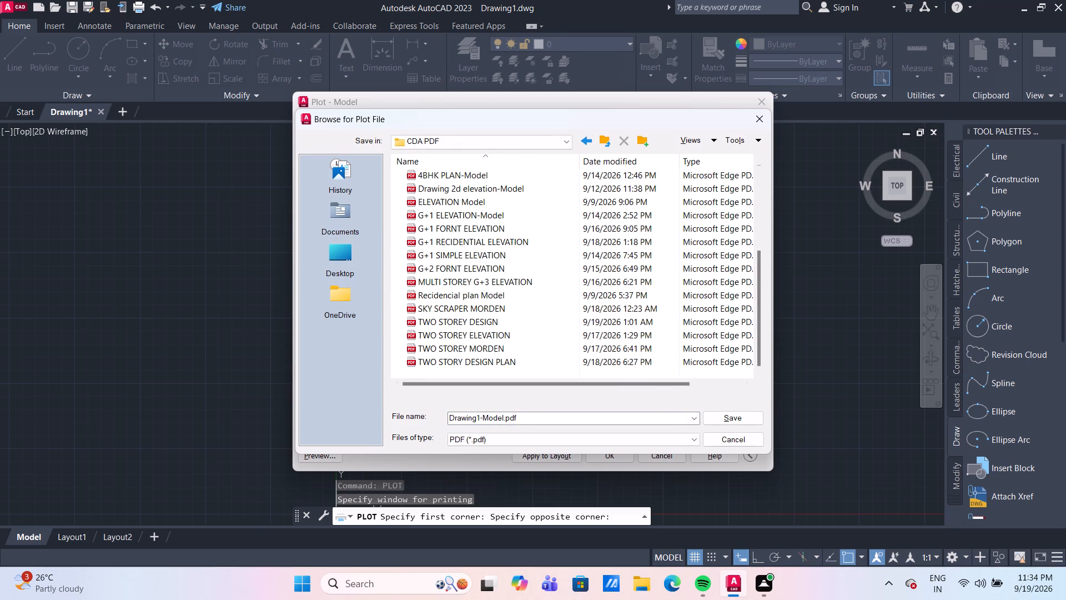
left_click(534, 418)
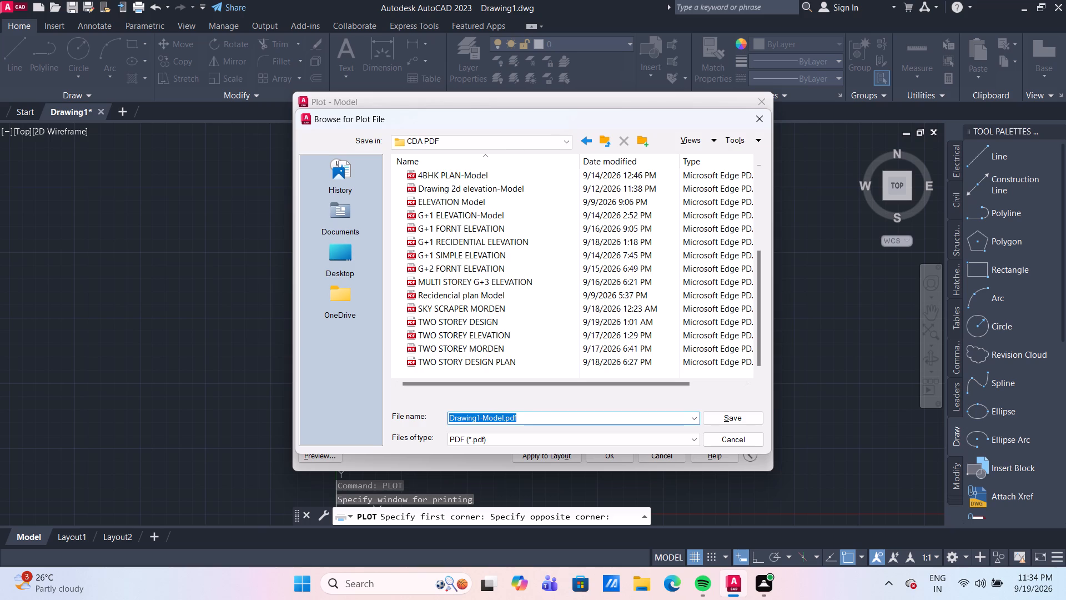
key("3")
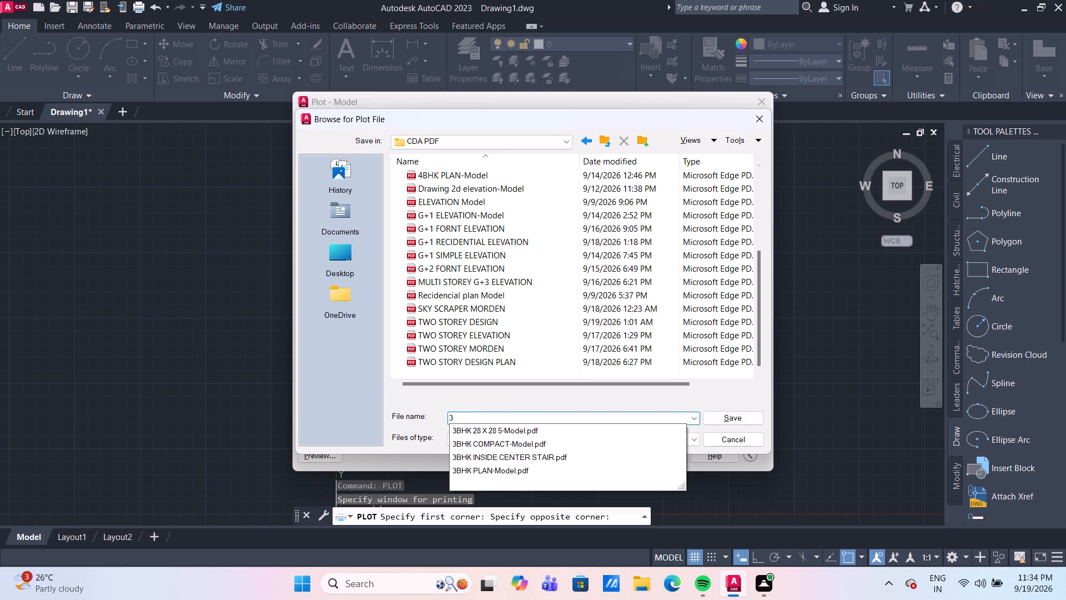
key("b")
type("HK")
key("space")
type("RE")
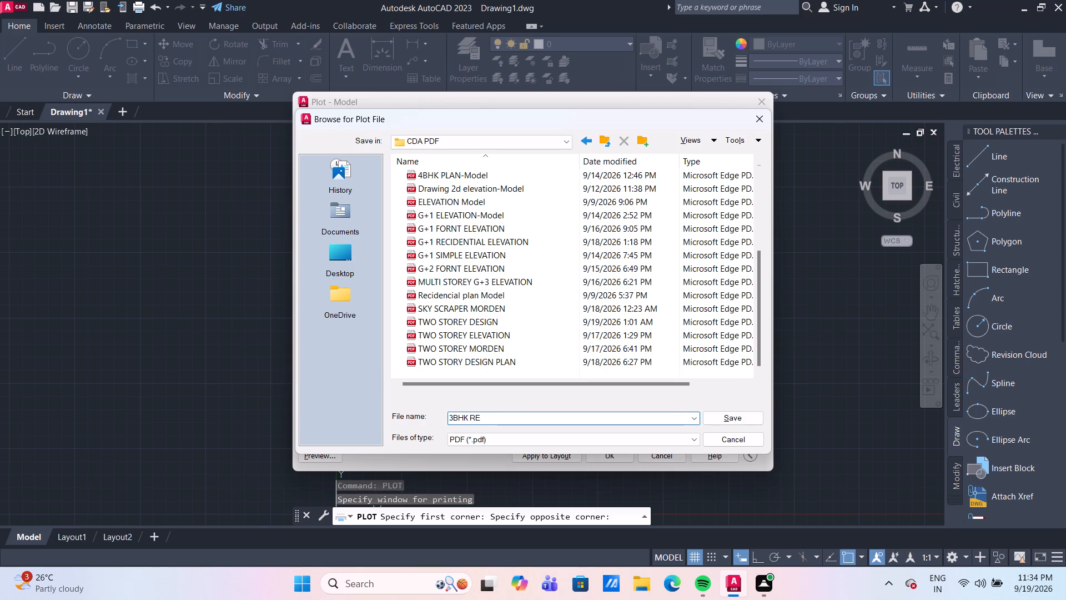
type("SI")
type("DENTI")
type("AL")
key("space")
type("PLAN")
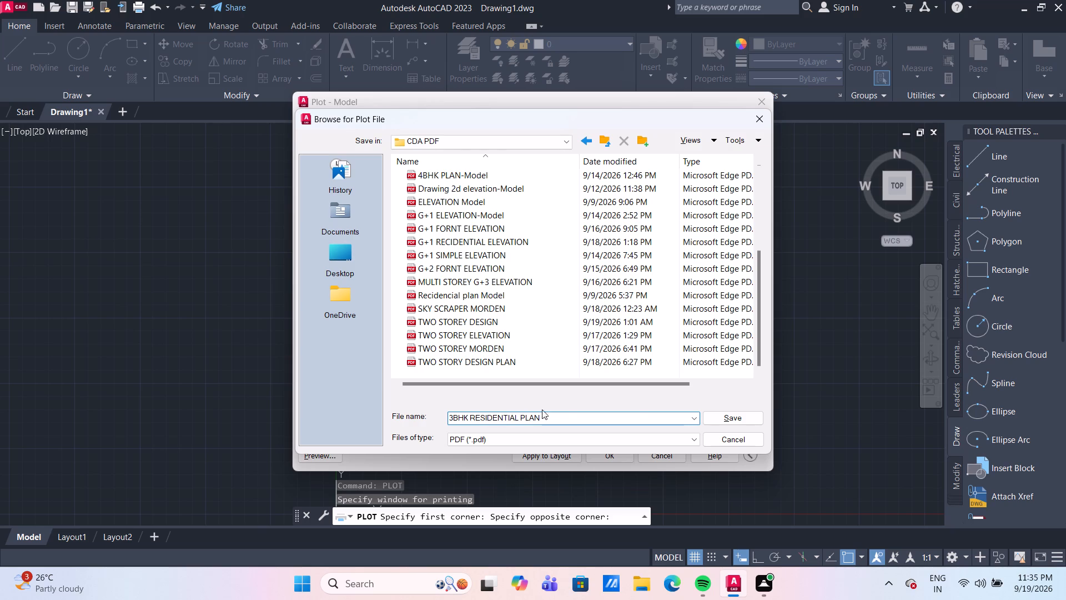
left_click(745, 415)
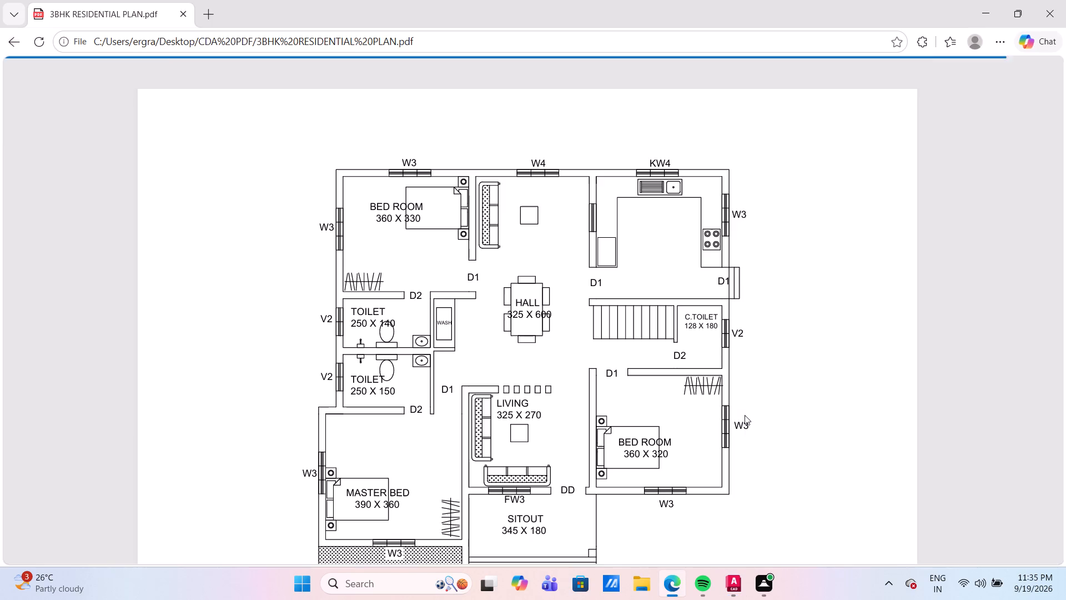
Check the plotted floor plan PDF down to the sitout in Microsoft Edge, and close the browser.
scroll(745, 415, "down", 3)
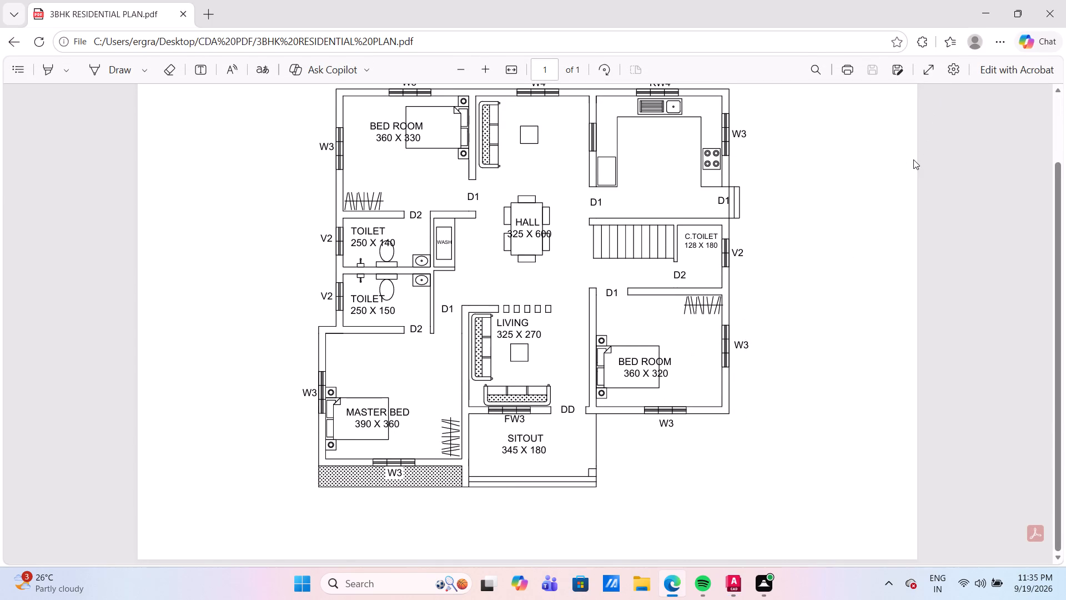
left_click(1053, 8)
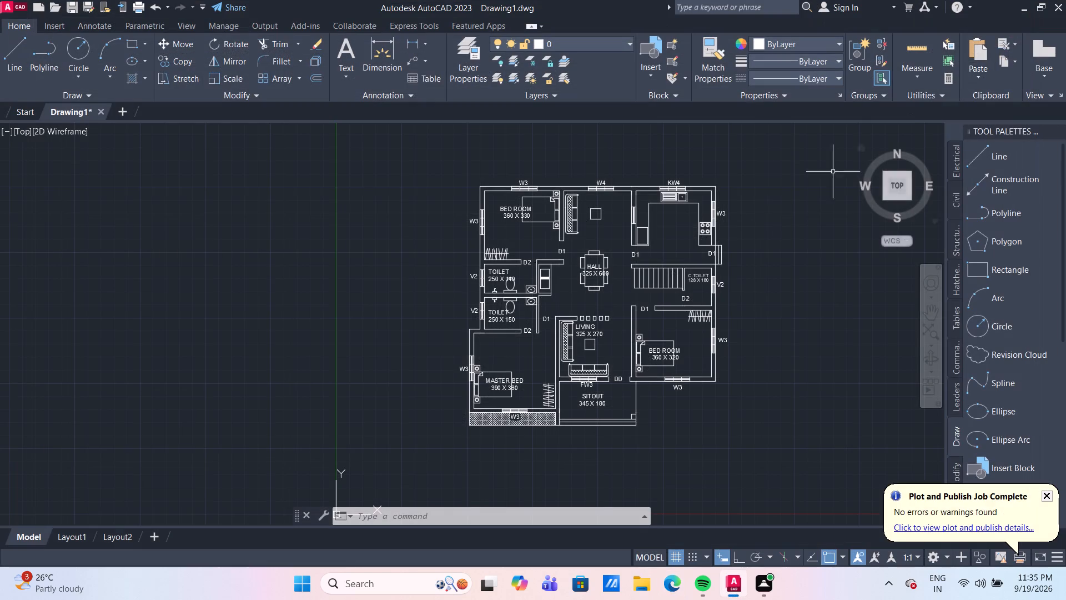
Save the drawing as 3BHK RESIDENTIAL PLAN in AutoCAD 2018 DWG format in the Desktop's CAD DWG folder.
key("ctrl+s")
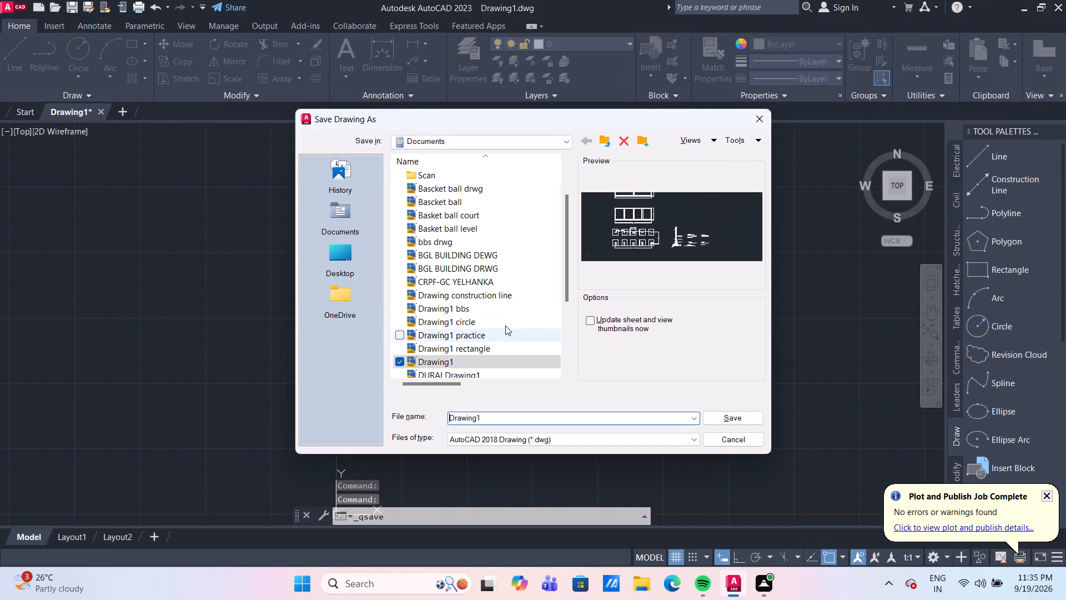
left_click(349, 253)
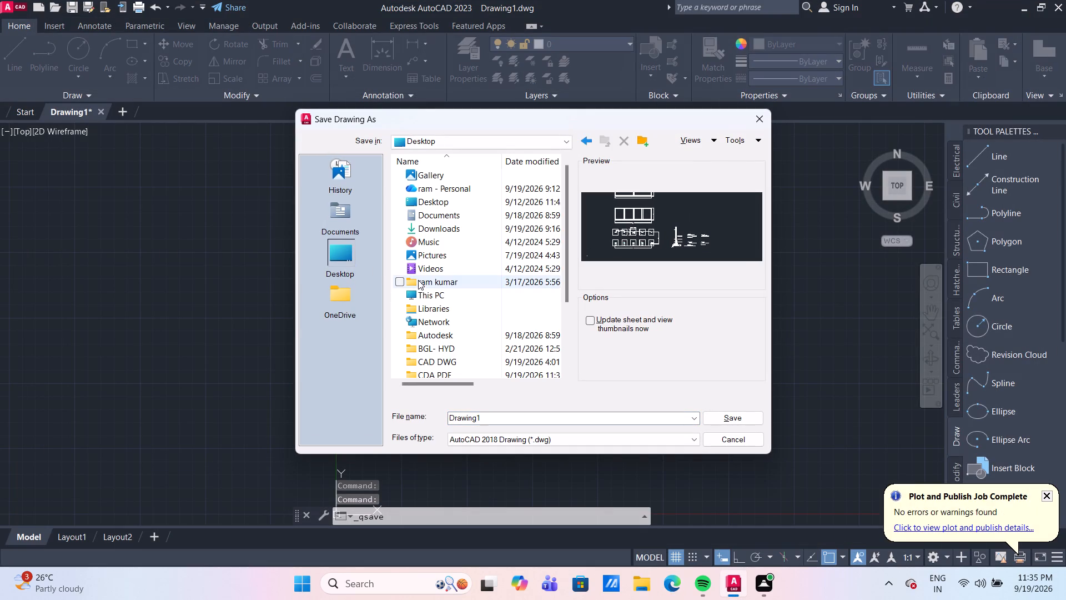
double_click(468, 364)
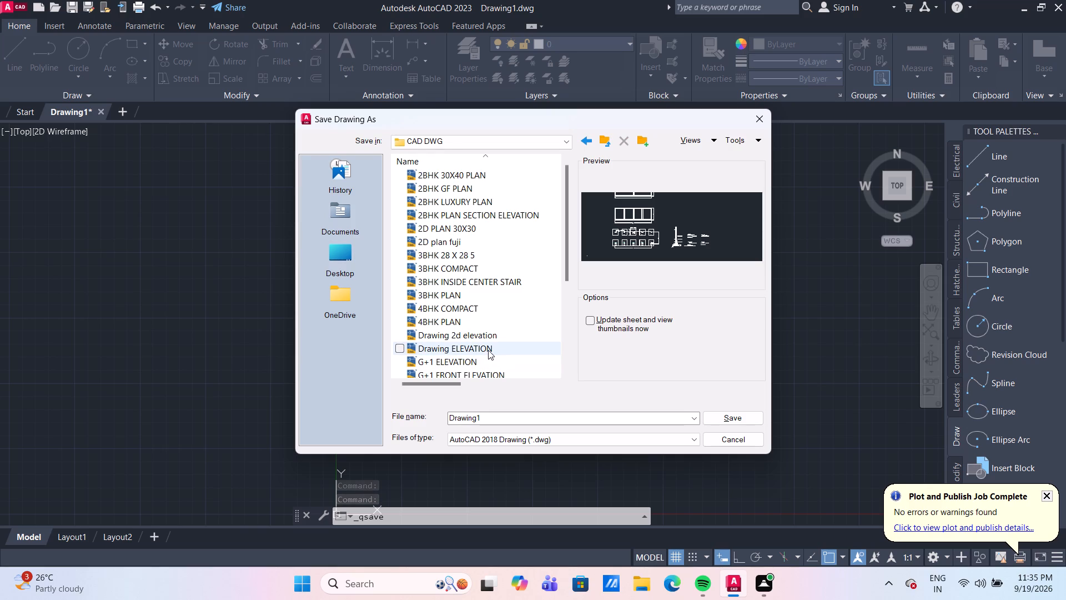
left_click(497, 416)
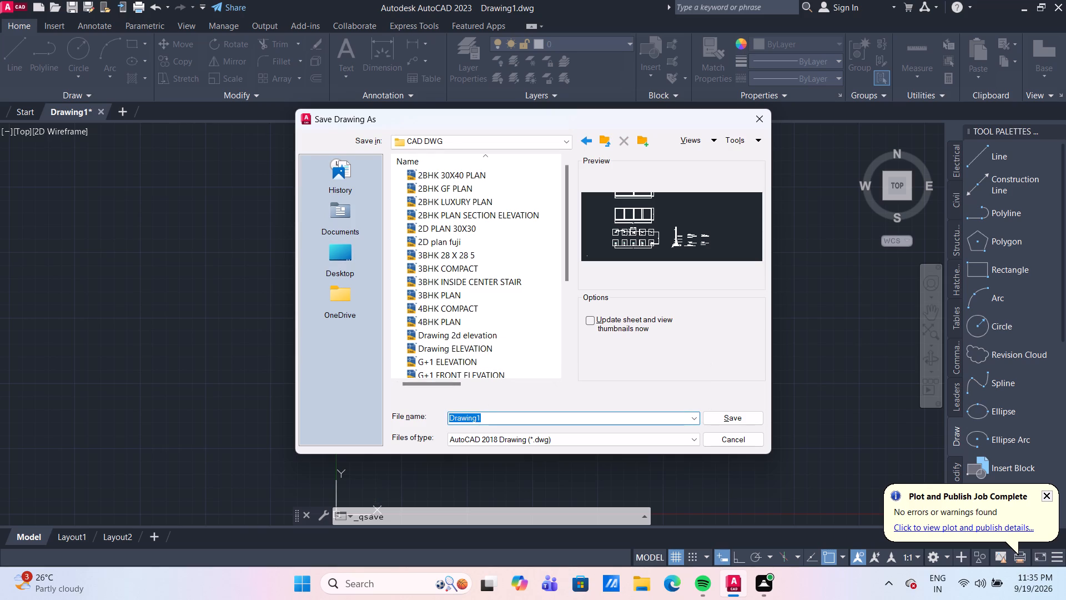
key("3")
key("b")
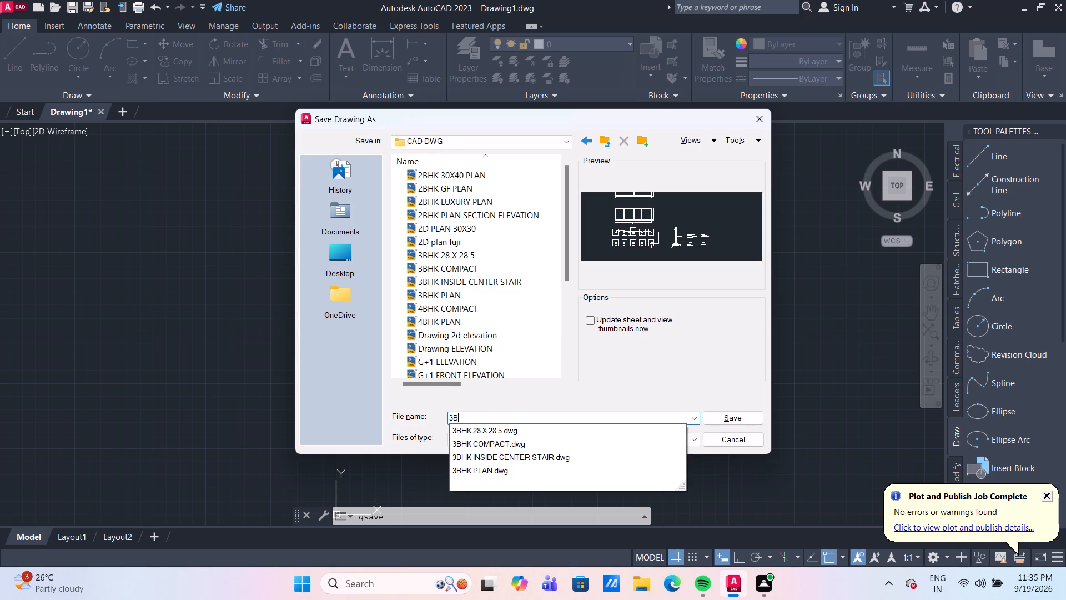
type("HK RESIDENTIAL")
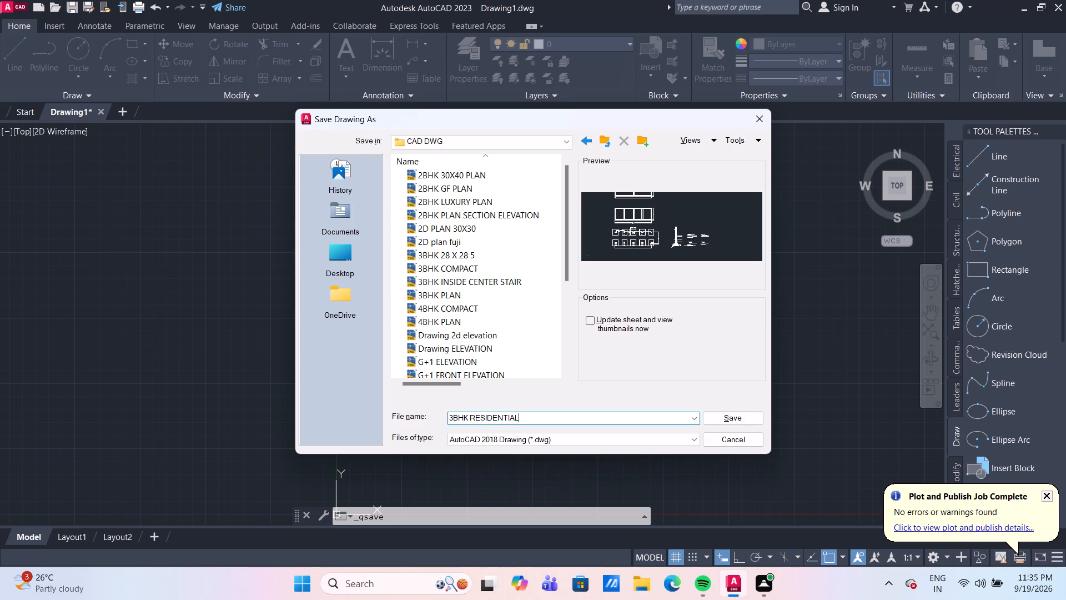
key("space")
key("p")
type("LAN")
left_click(750, 422)
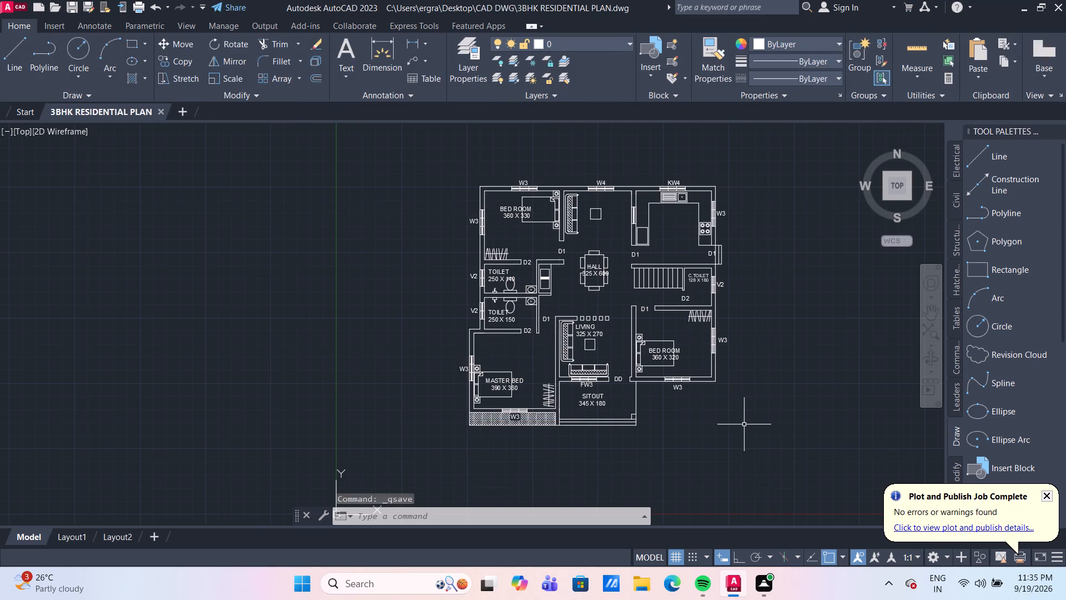